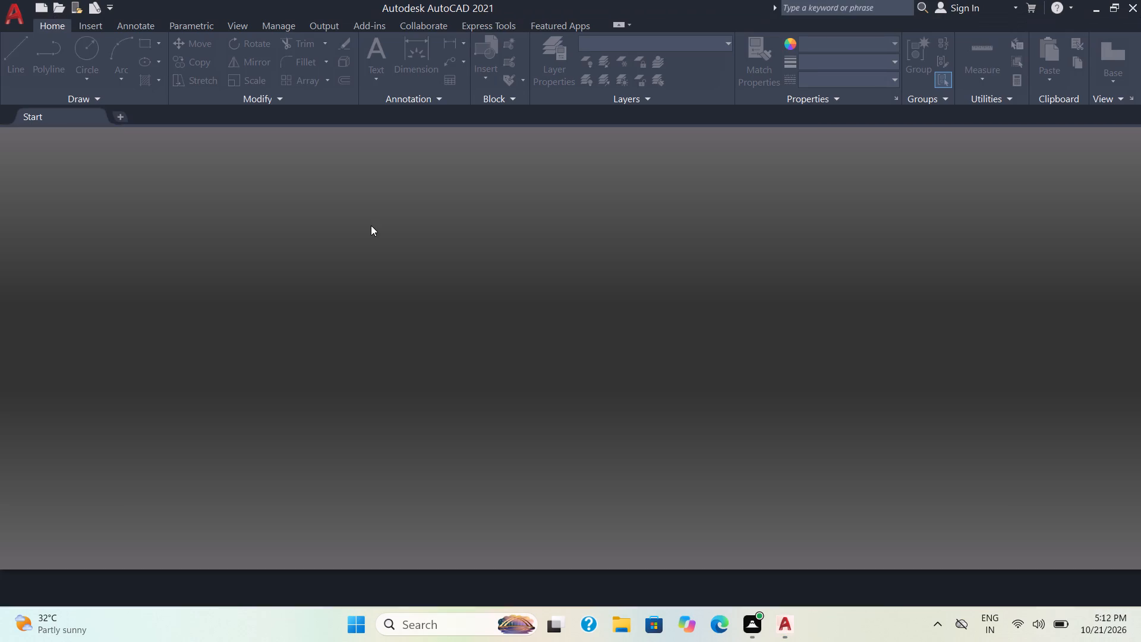
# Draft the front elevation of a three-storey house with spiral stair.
# Start a new blank drawing.
pyautogui.click(261, 301)
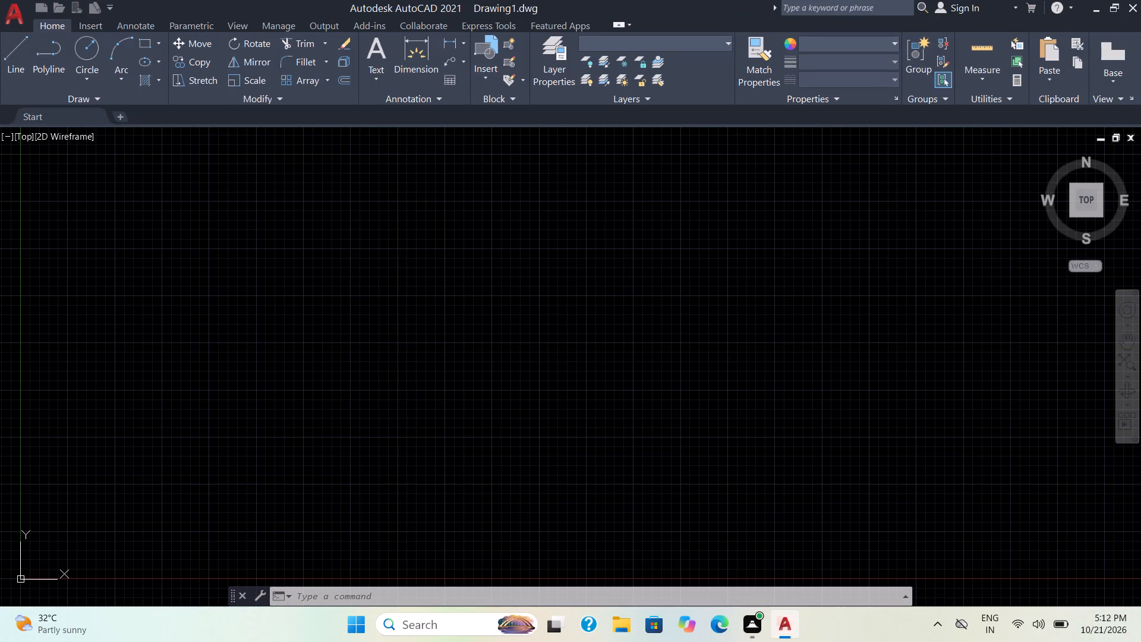
# Turn on the log file with the LOGFILEON command.
pyautogui.press('l')
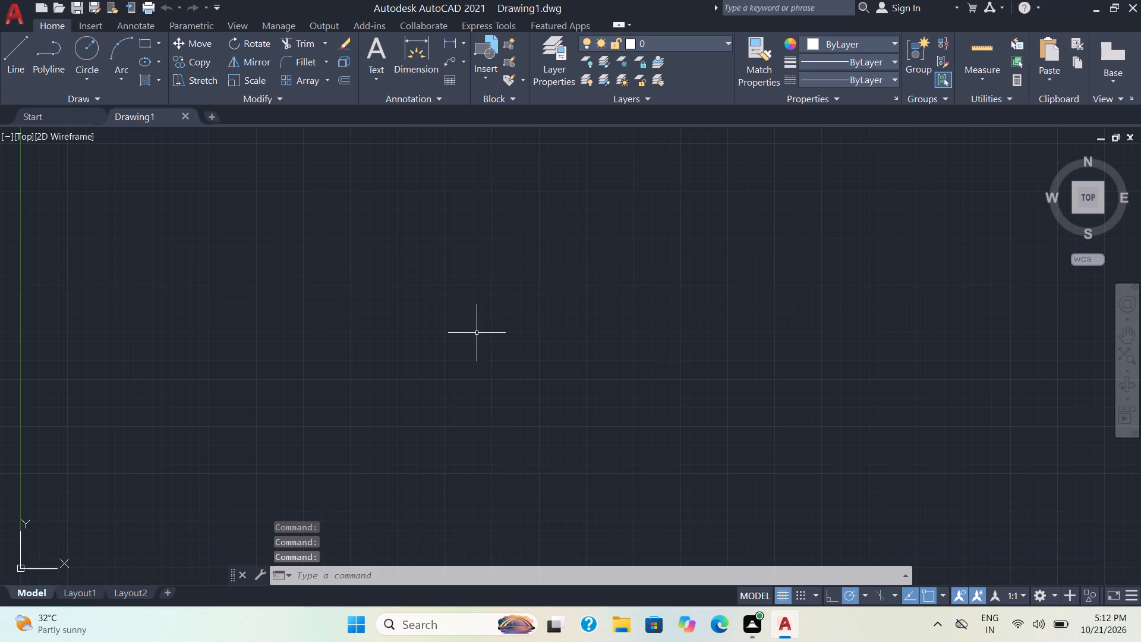
pyautogui.press('l')
pyautogui.press('o')
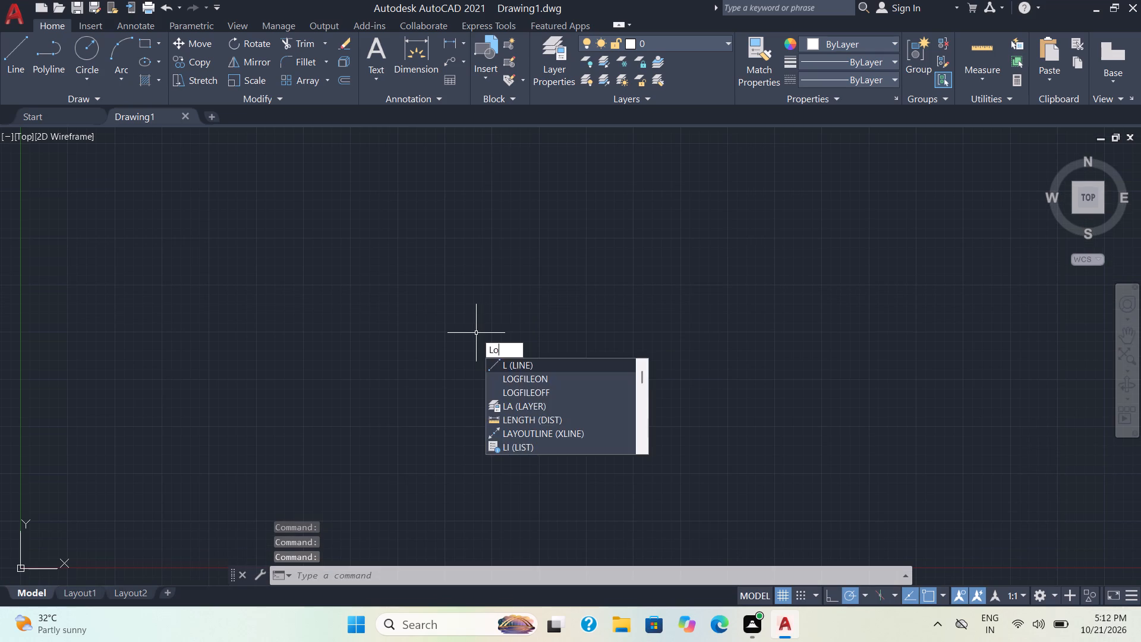
pyautogui.click(546, 376)
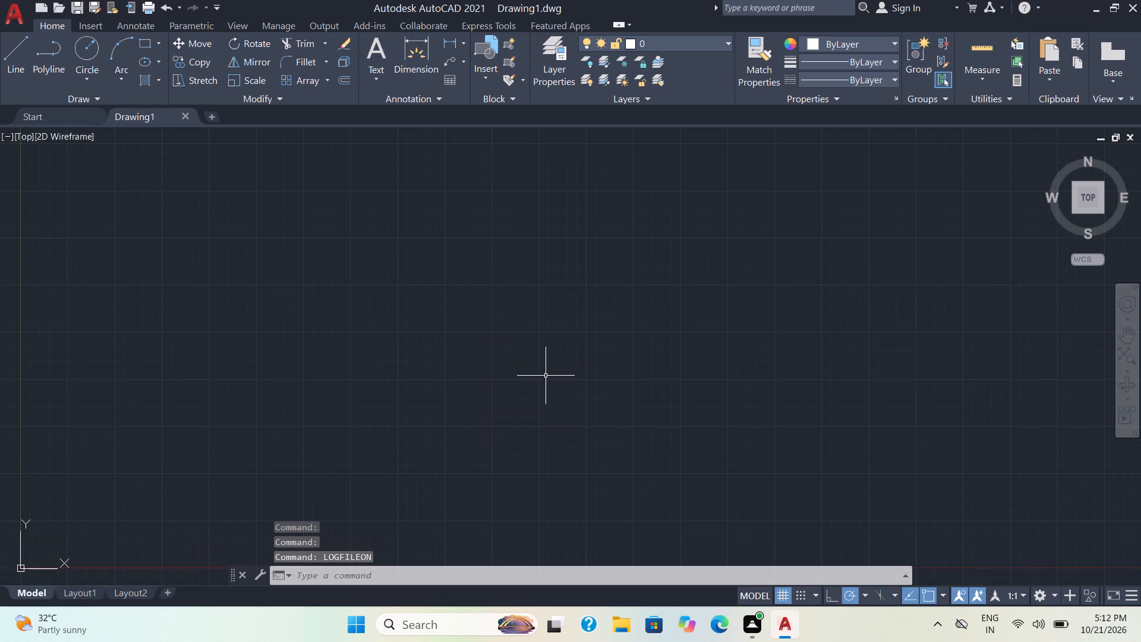
# Configure the drawing units to Engineering length type with 0'-0" precision.
pyautogui.press('u')
pyautogui.press('n')
pyautogui.press('i')
pyautogui.write('ts')
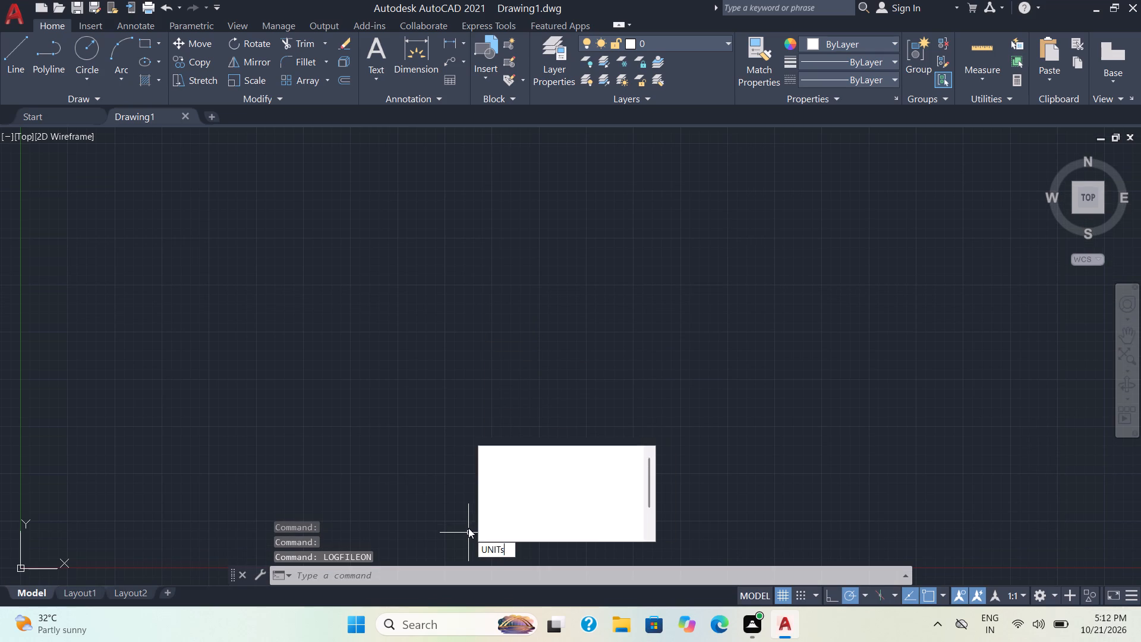
pyautogui.press('Return')
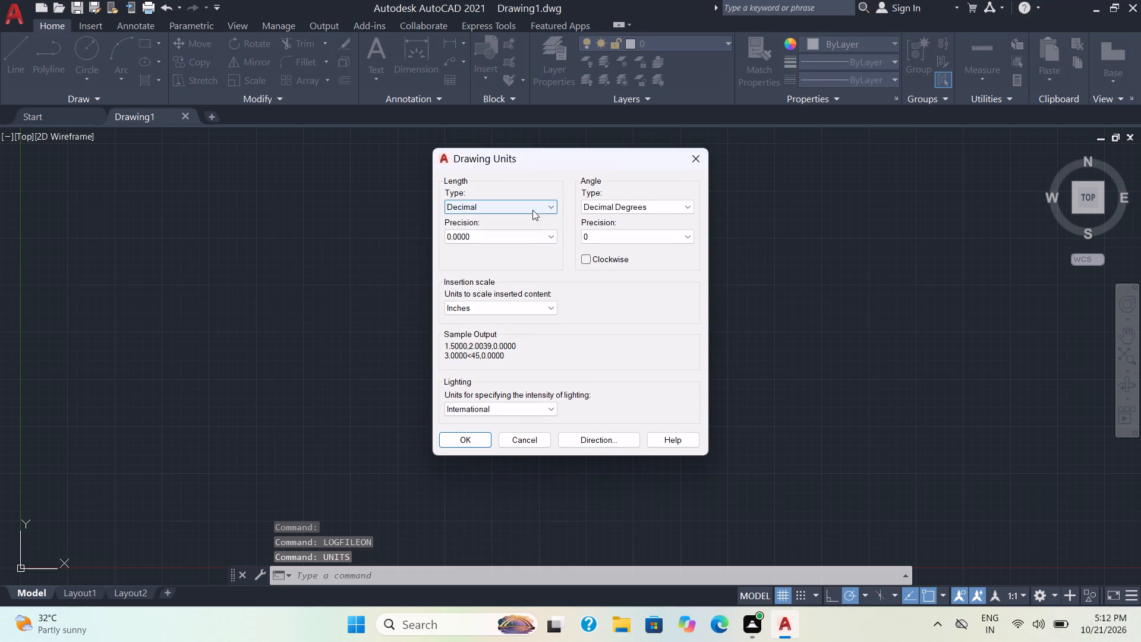
pyautogui.click(532, 210)
pyautogui.click(519, 234)
pyautogui.click(519, 234)
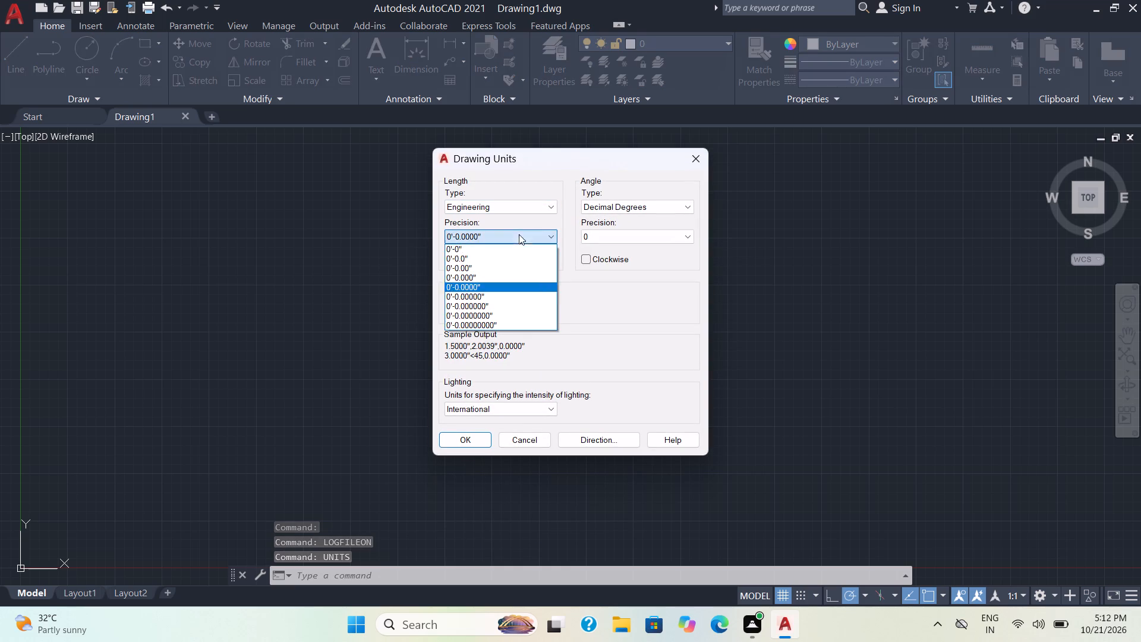
pyautogui.click(504, 247)
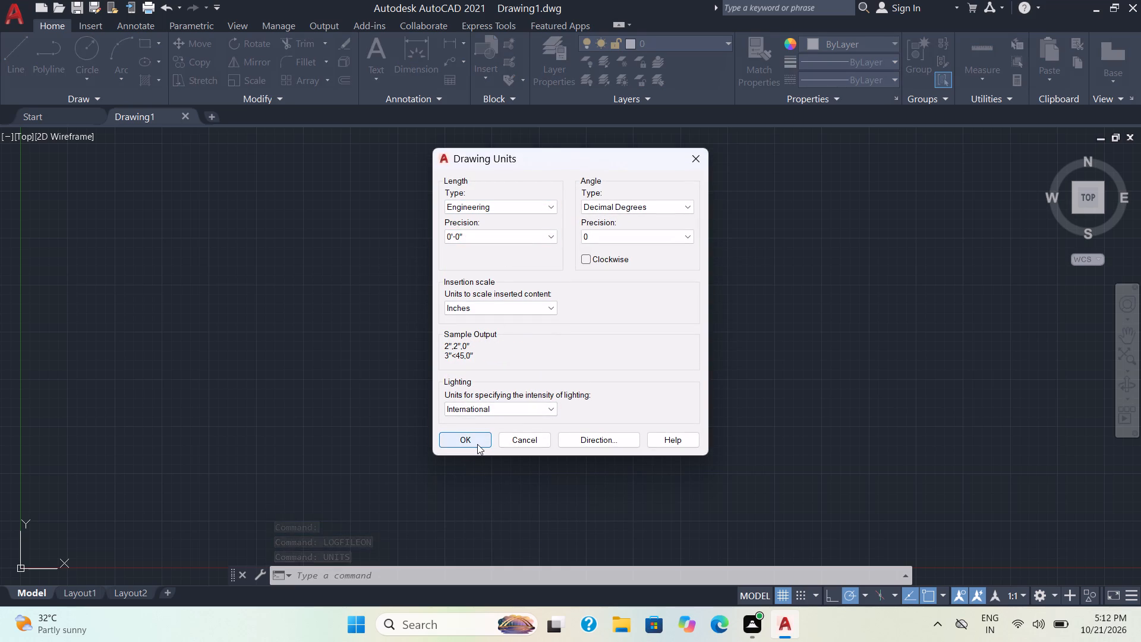
pyautogui.click(477, 443)
# Set the Standard dimension style's primary units to Engineering format, 0'-0" precision and a 6" round-off.
pyautogui.press('d')
pyautogui.press('Return')
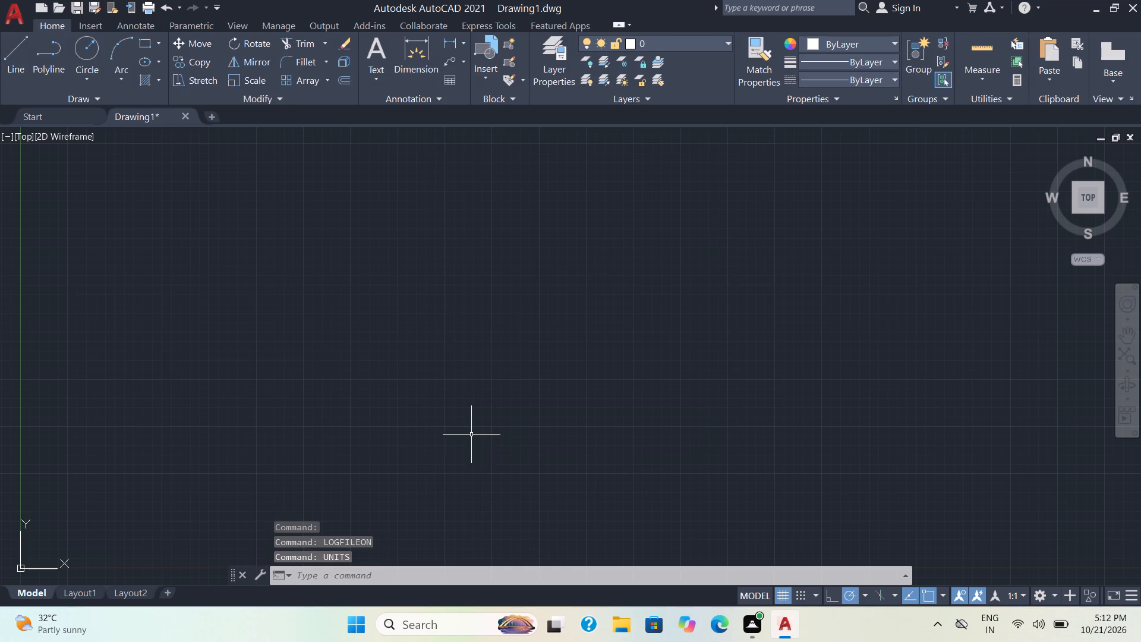
pyautogui.click(746, 276)
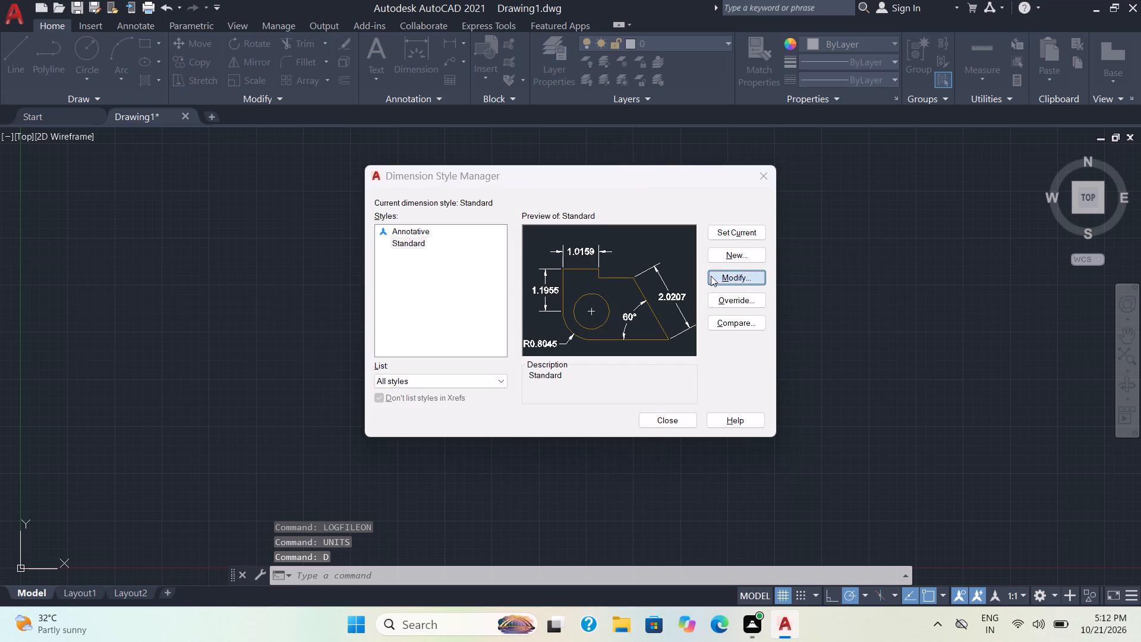
pyautogui.click(550, 176)
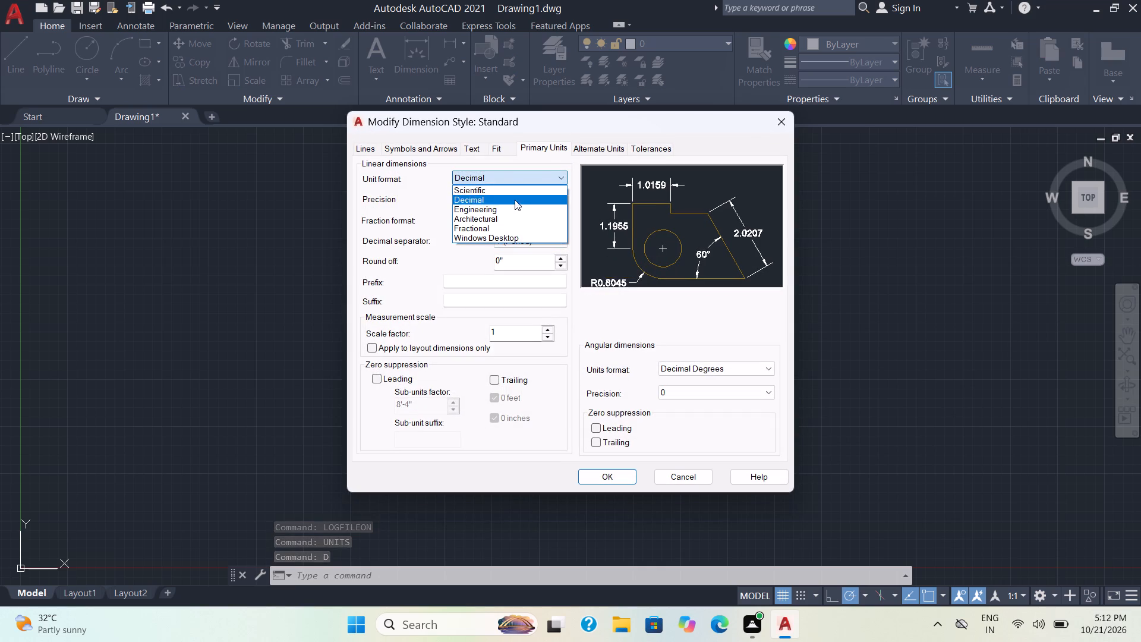
pyautogui.click(509, 206)
pyautogui.click(508, 199)
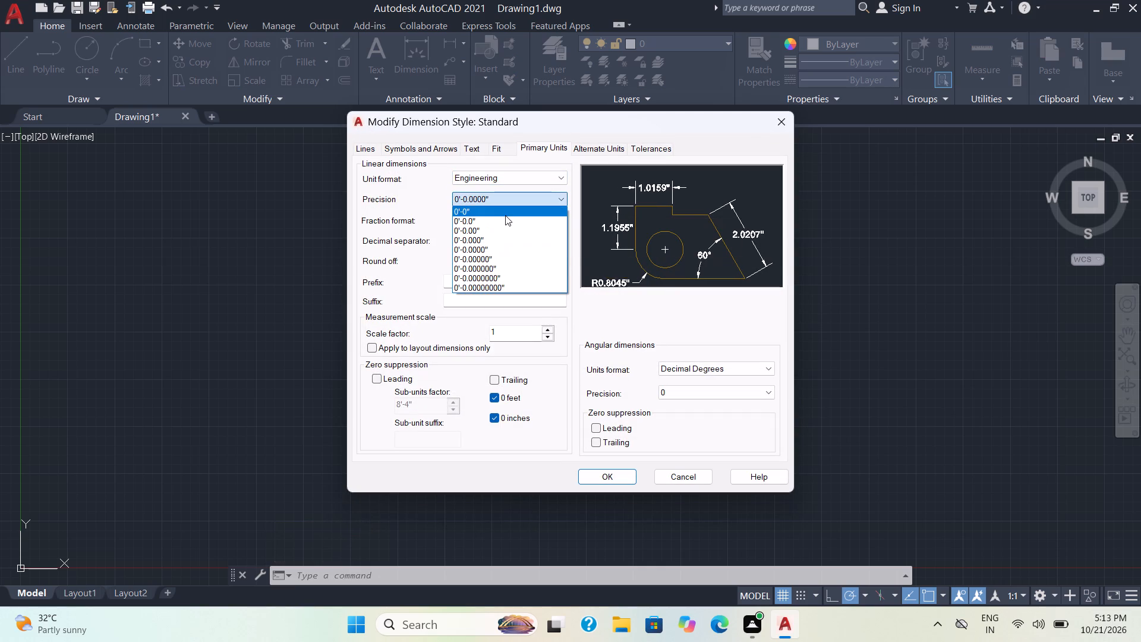
pyautogui.click(504, 213)
pyautogui.moveTo(515, 259); pyautogui.dragTo(492, 266)
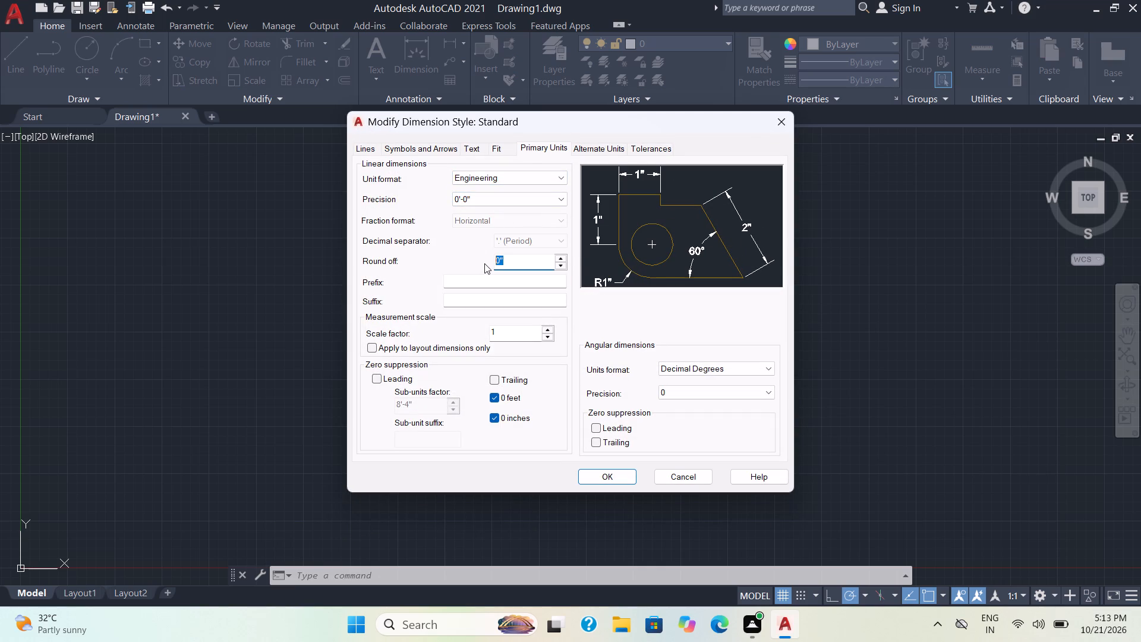
pyautogui.press('6')
pyautogui.press('Return')
# Set the Standard dimension style's text height to 4" and apply the style changes.
pyautogui.click(472, 150)
pyautogui.moveTo(540, 251); pyautogui.dragTo(541, 251)
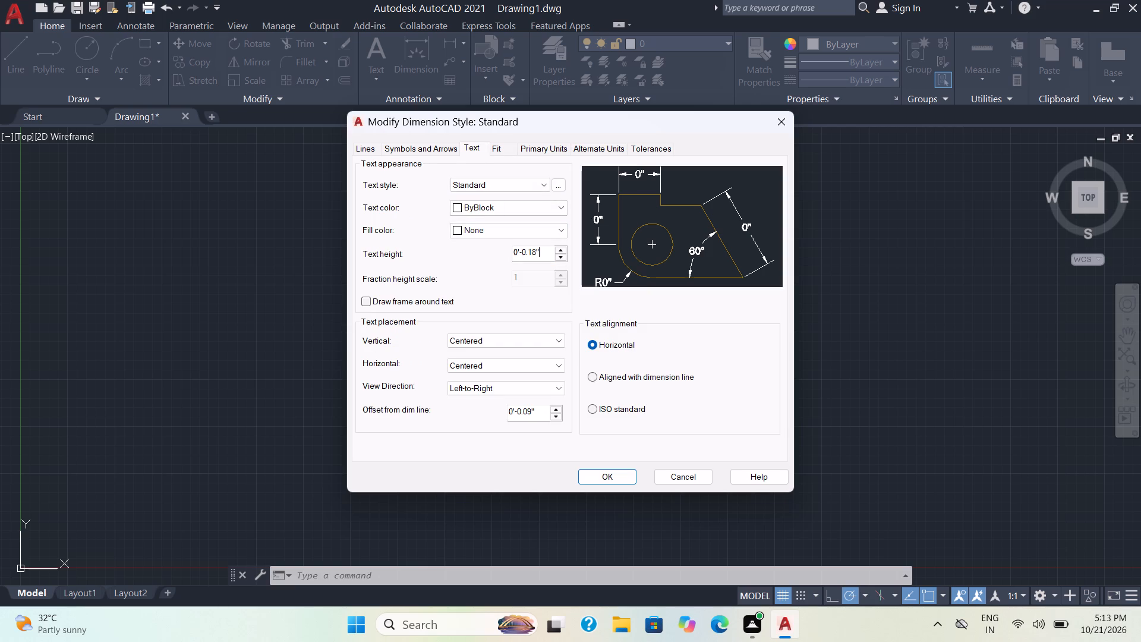
pyautogui.moveTo(541, 251); pyautogui.dragTo(504, 254)
pyautogui.press('4')
pyautogui.press('Return')
pyautogui.click(620, 477)
# Make the Standard dimension style current and close the Dimension Style Manager.
pyautogui.click(743, 234)
pyautogui.click(744, 234)
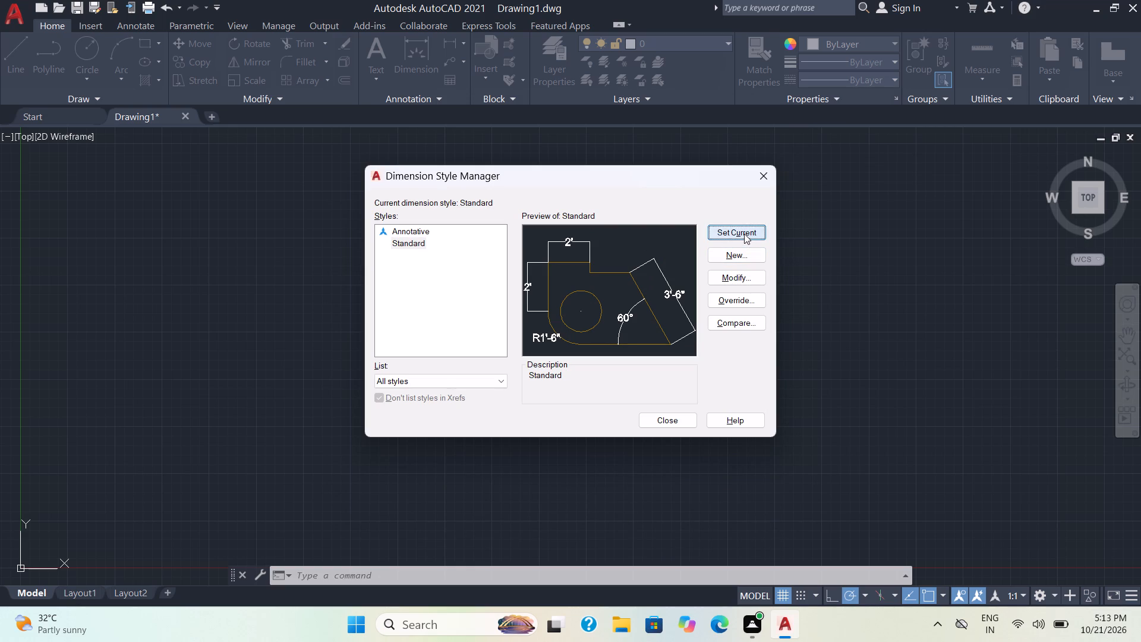
pyautogui.click(672, 420)
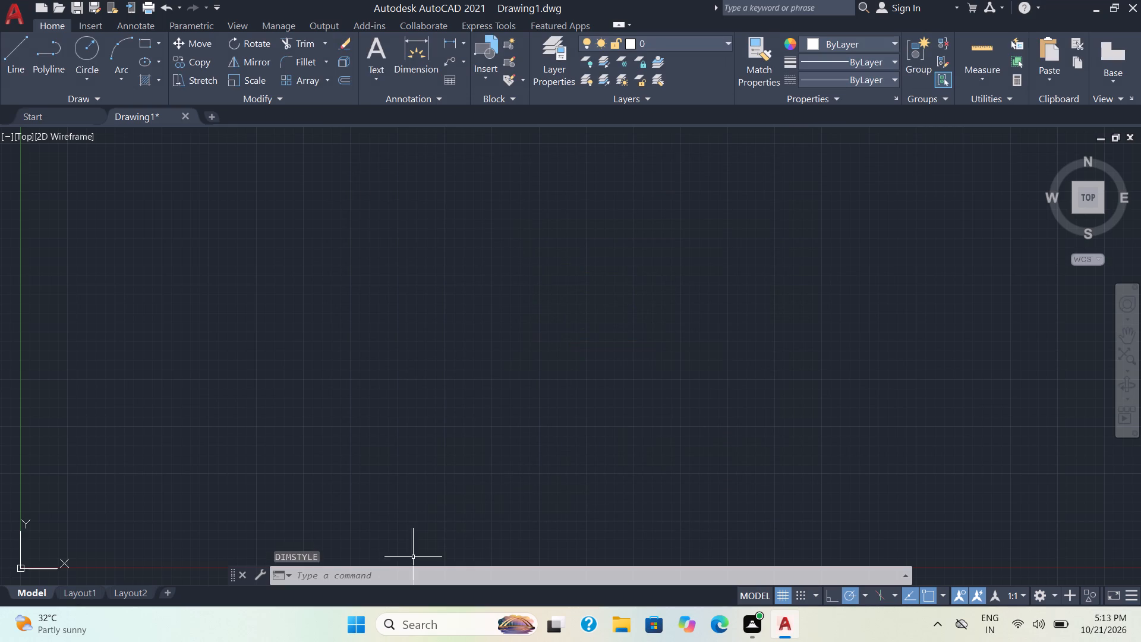
pyautogui.click(401, 578)
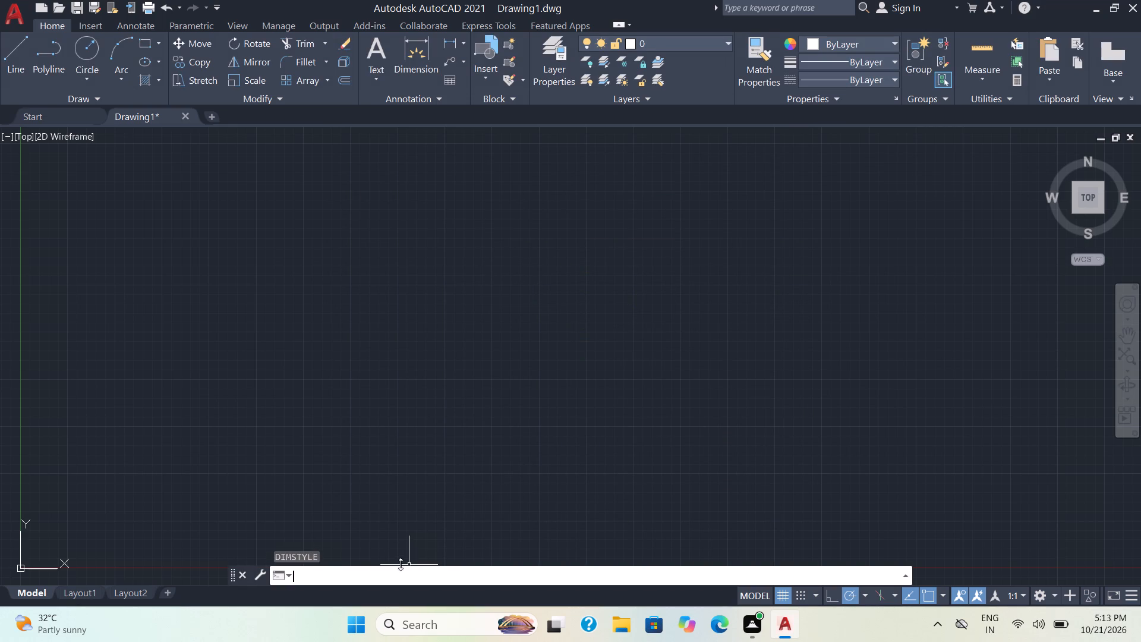
# Draw a rectangle 40' long and 3' wide just above and beside the origin.
pyautogui.click(137, 45)
pyautogui.scroll(-1, 435, 266)
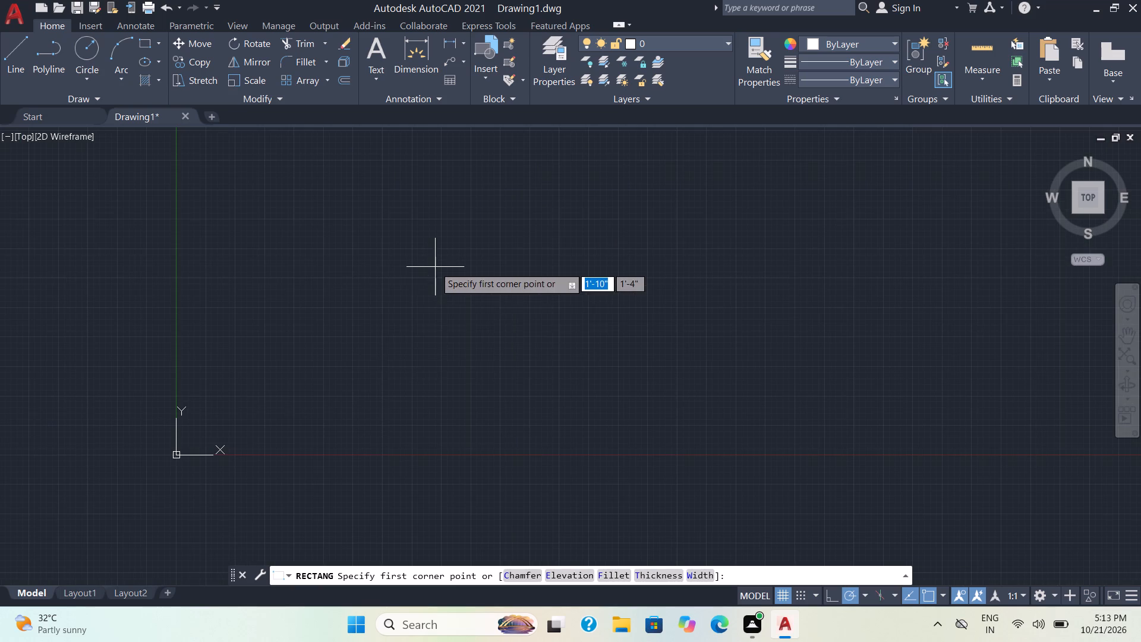
pyautogui.click(365, 347)
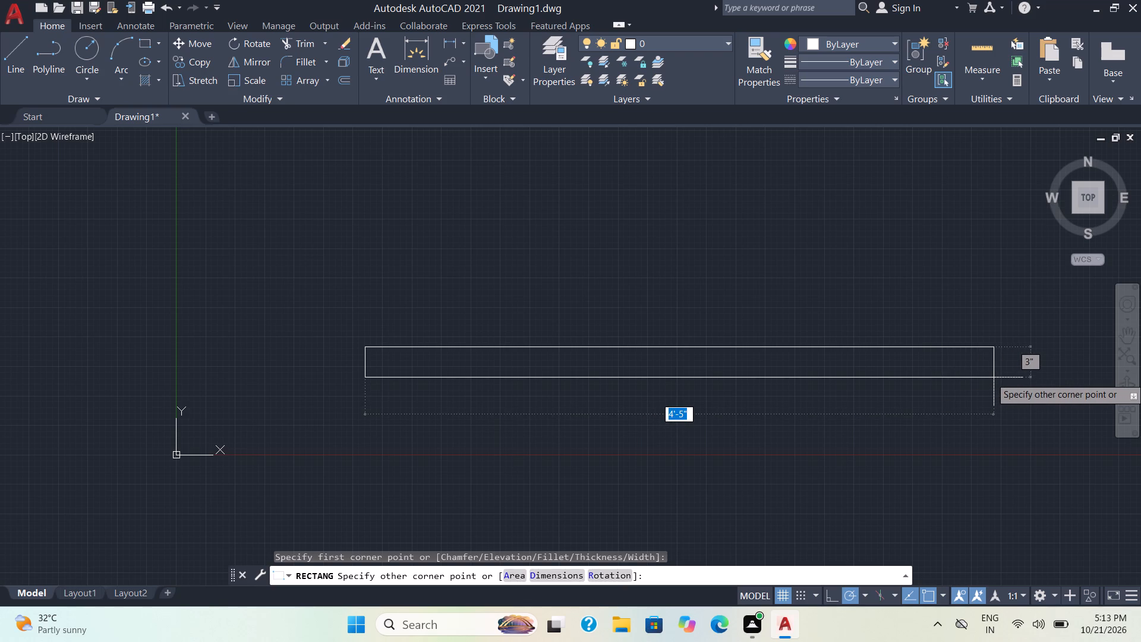
pyautogui.moveTo(994, 376); pyautogui.dragTo(804, 402, button='middle')
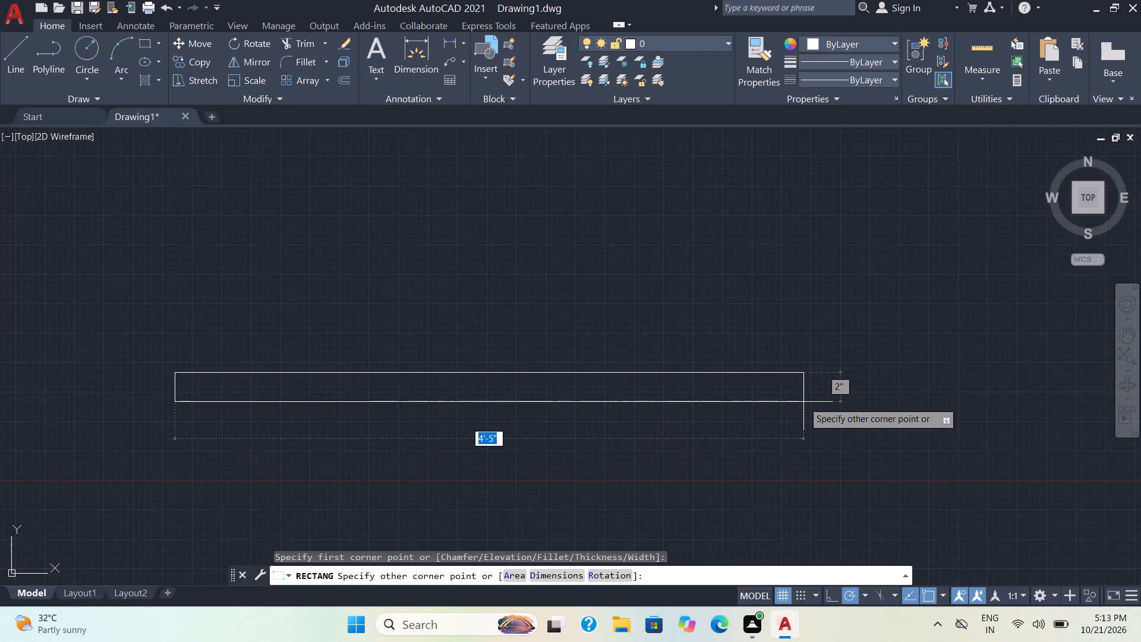
pyautogui.scroll(-4, 803, 402)
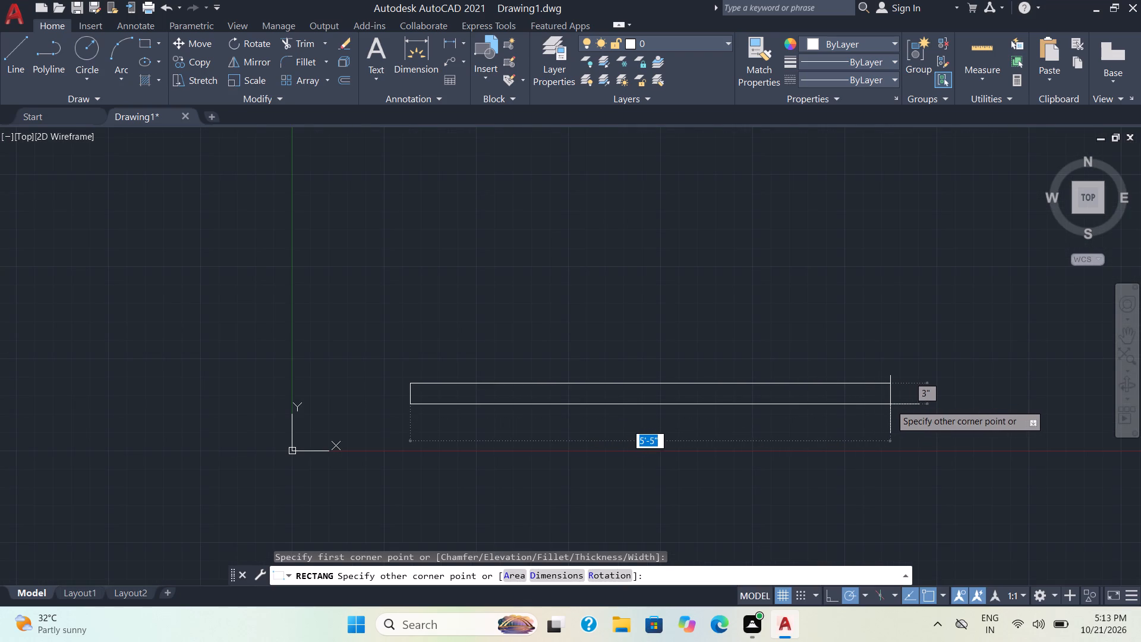
pyautogui.moveTo(893, 404); pyautogui.dragTo(650, 411, button='middle')
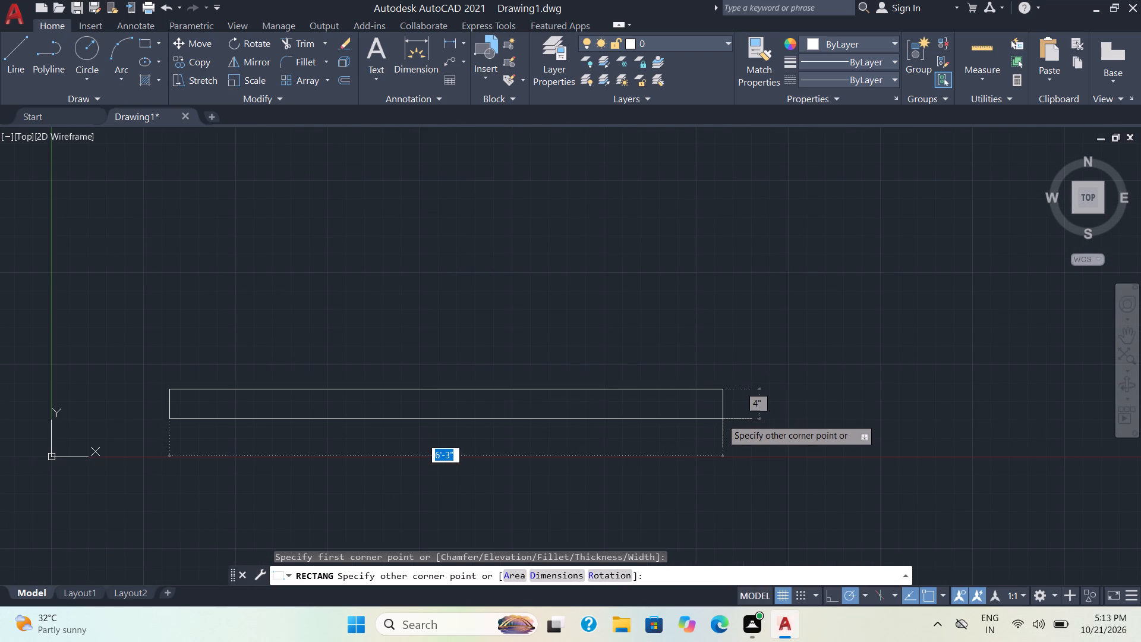
pyautogui.scroll(-3, 723, 419)
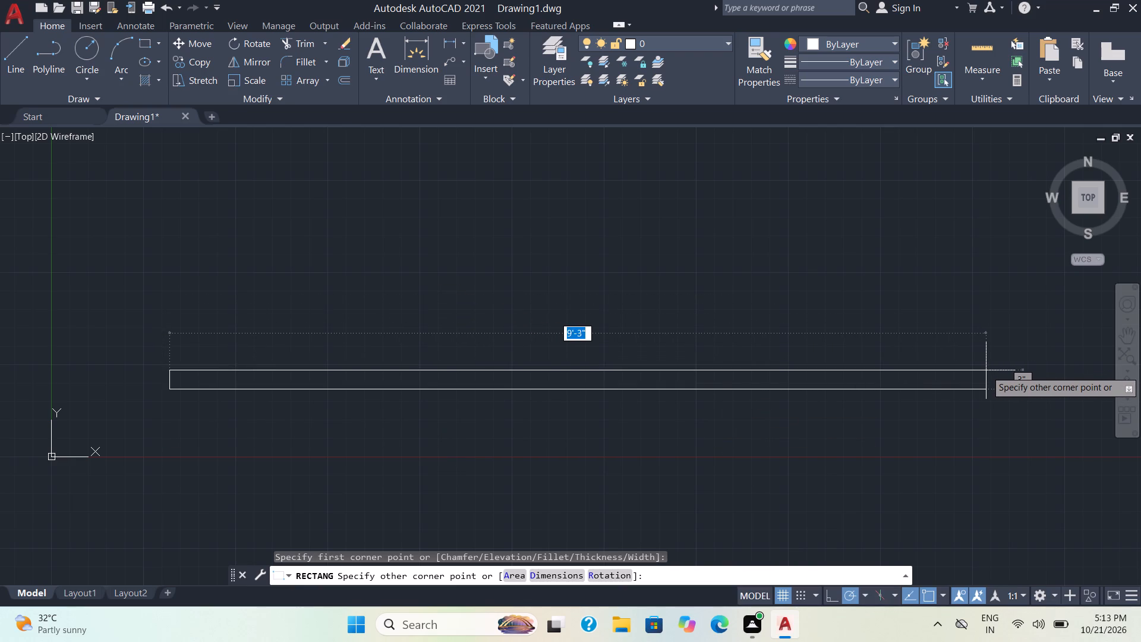
pyautogui.scroll(-4, 986, 370)
pyautogui.moveTo(986, 370); pyautogui.dragTo(855, 389, button='middle')
pyautogui.scroll(-1, 986, 370)
pyautogui.scroll(-8, 855, 389)
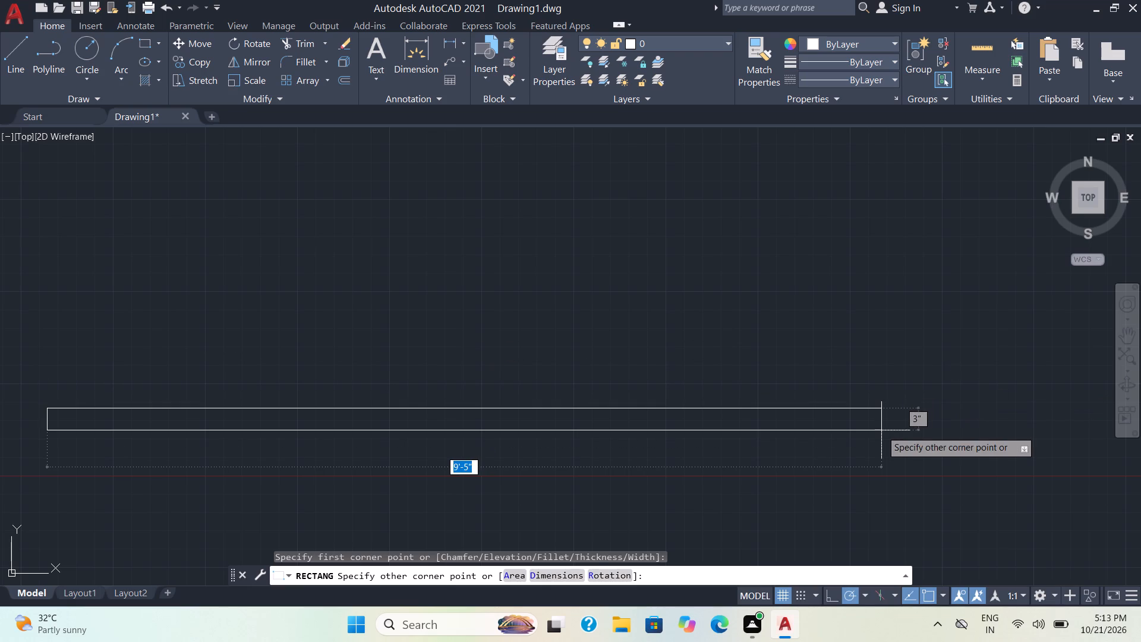
pyautogui.press('d')
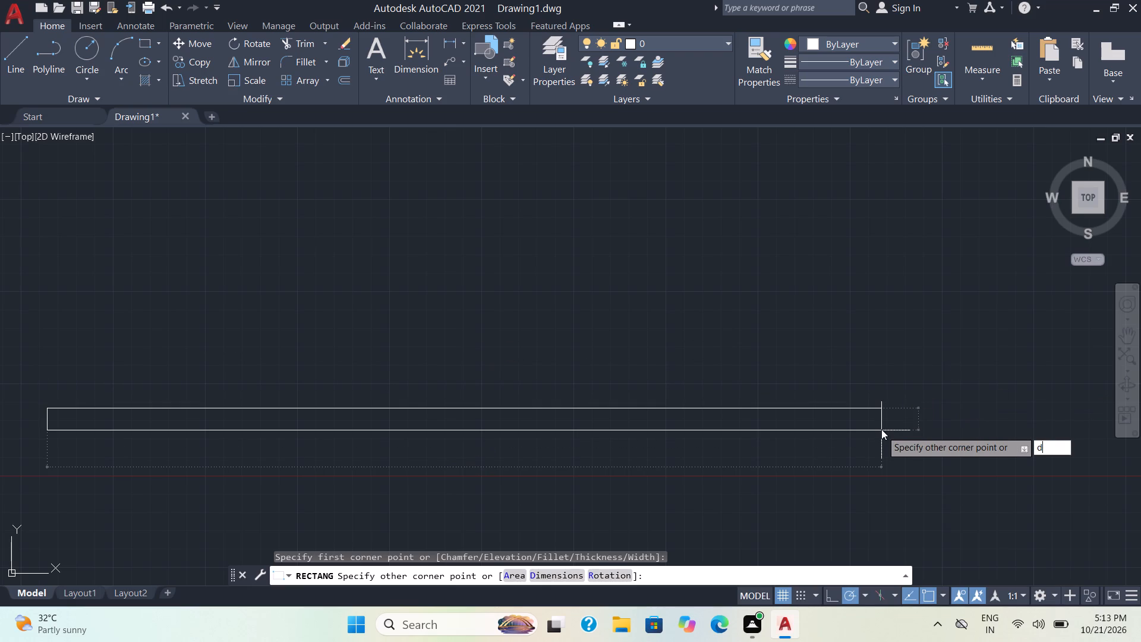
pyautogui.press('Return')
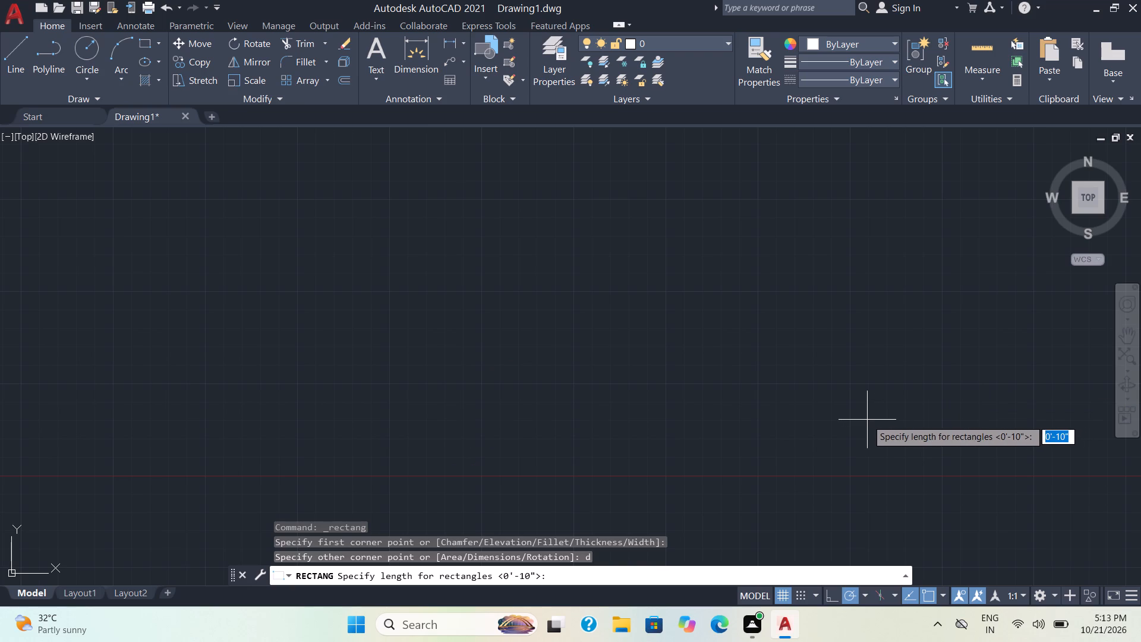
pyautogui.write("40'")
pyautogui.press('Return')
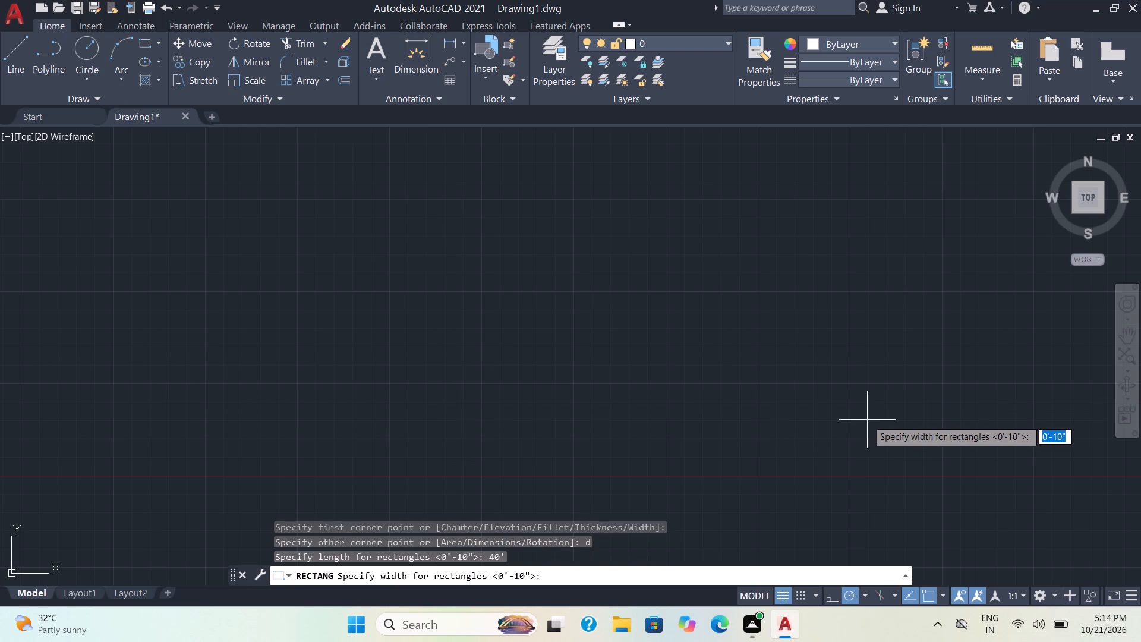
pyautogui.write("3'")
pyautogui.press('Return')
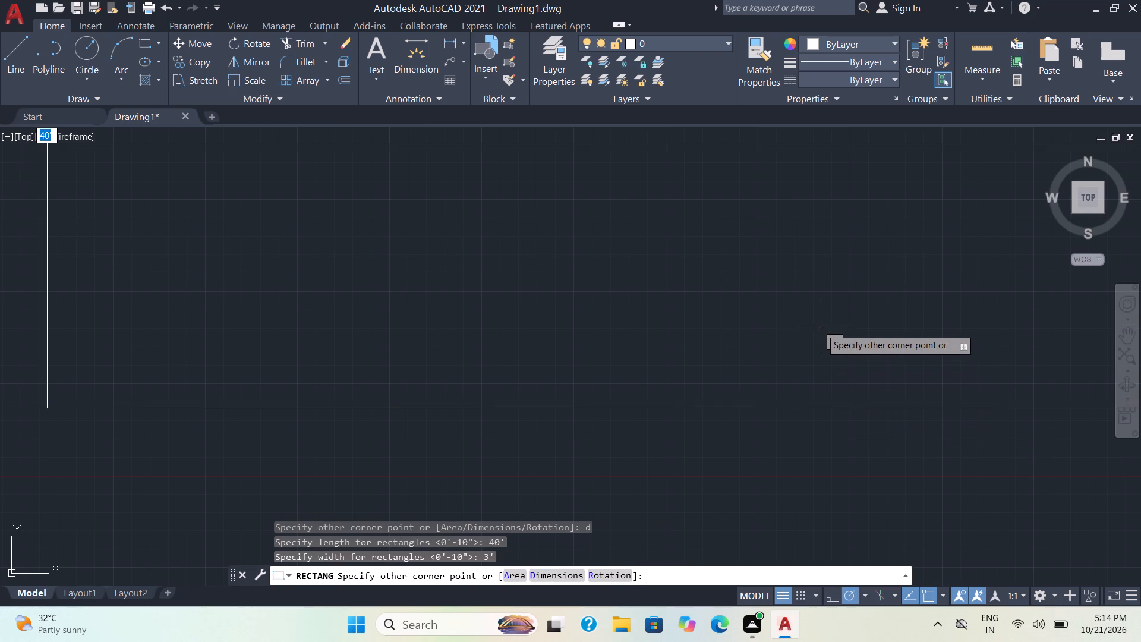
pyautogui.click(821, 328)
# Move the 40' by 3' rectangle by its upper-right corner about 120'-5" away from the origin at roughly 16°.
pyautogui.scroll(-8, 821, 328)
pyautogui.scroll(3, 867, 347)
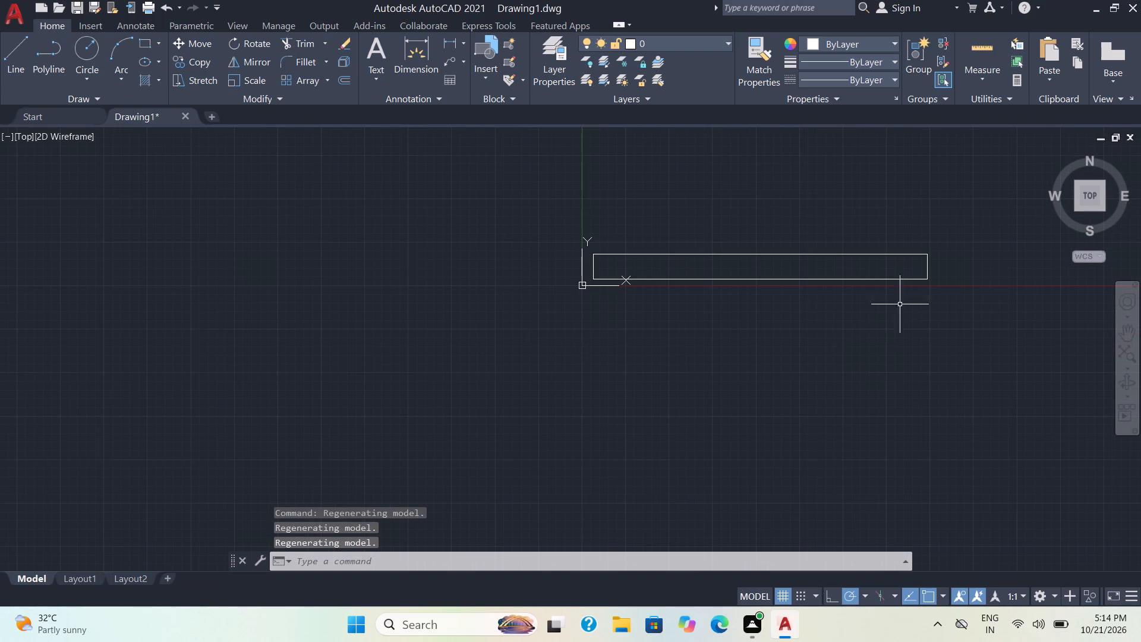
pyautogui.click(937, 280)
pyautogui.click(877, 247)
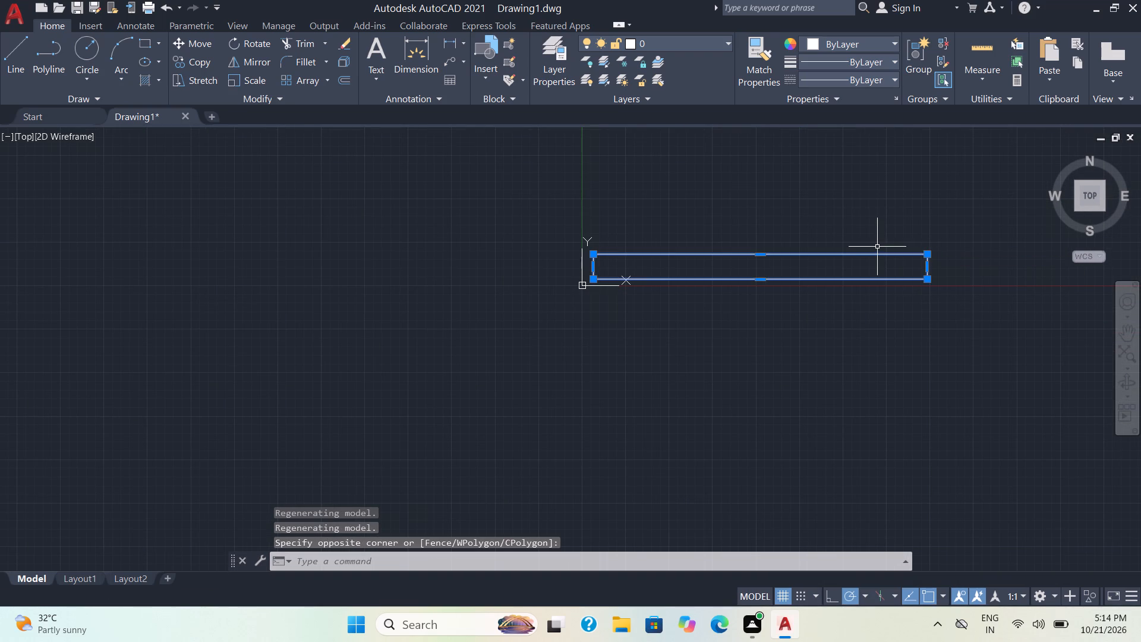
pyautogui.press('m')
pyautogui.press('Return')
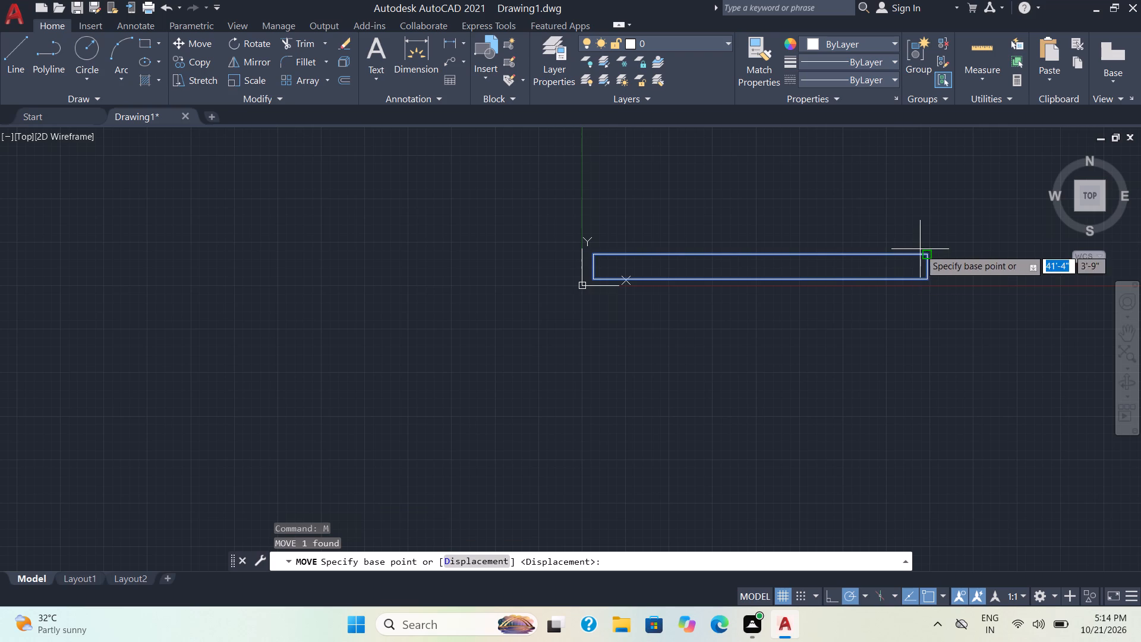
pyautogui.click(925, 257)
pyautogui.scroll(-3, 932, 250)
pyautogui.moveTo(934, 249); pyautogui.dragTo(441, 348, button='middle')
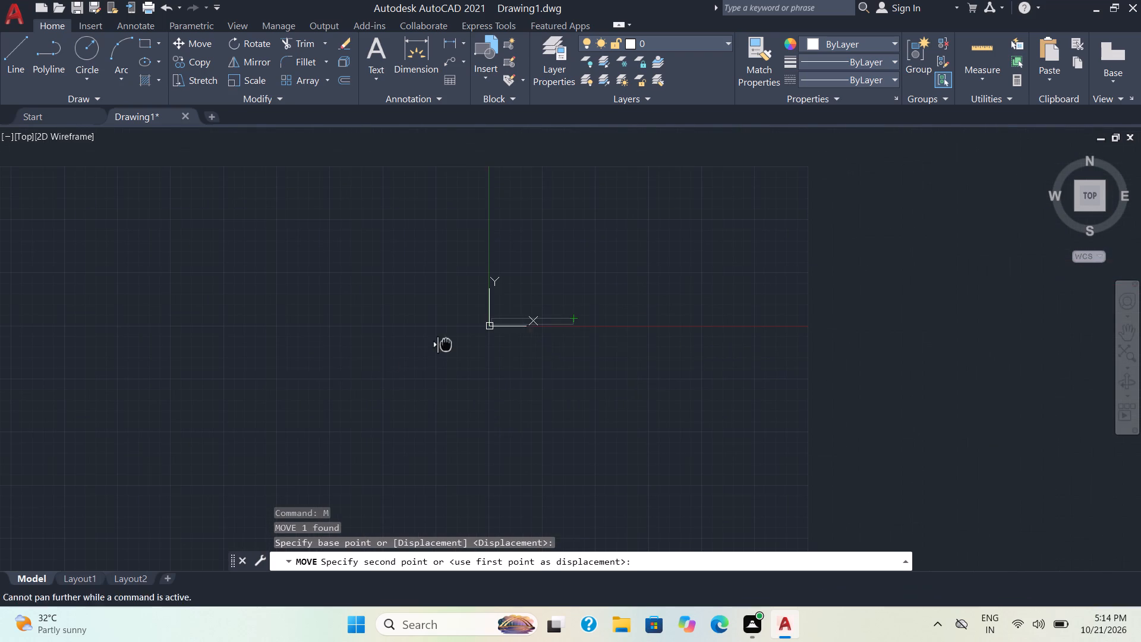
pyautogui.moveTo(441, 348); pyautogui.dragTo(338, 379, button='middle')
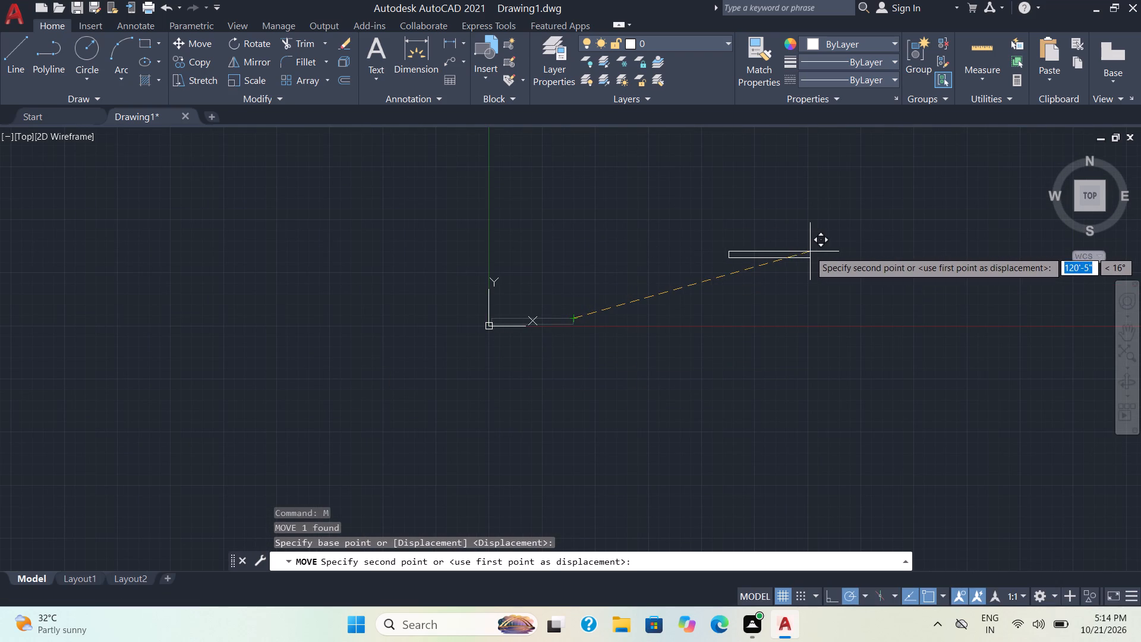
pyautogui.click(809, 251)
# Measure the moved rectangle's length.
pyautogui.scroll(5, 809, 251)
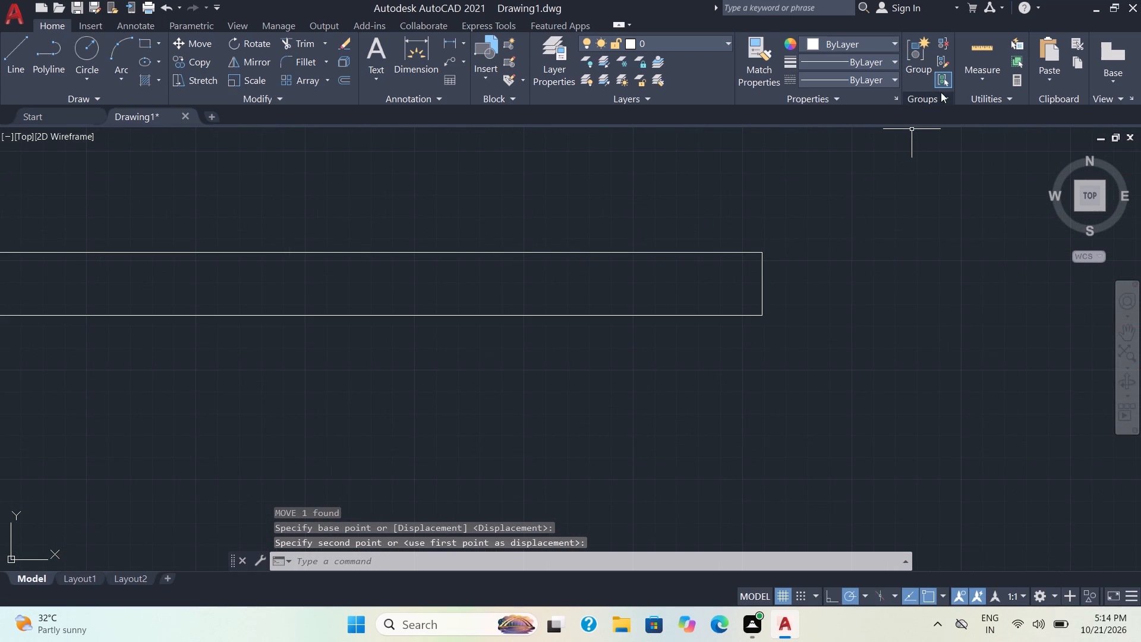
pyautogui.scroll(-2, 787, 230)
pyautogui.moveTo(787, 230); pyautogui.dragTo(829, 351, button='middle')
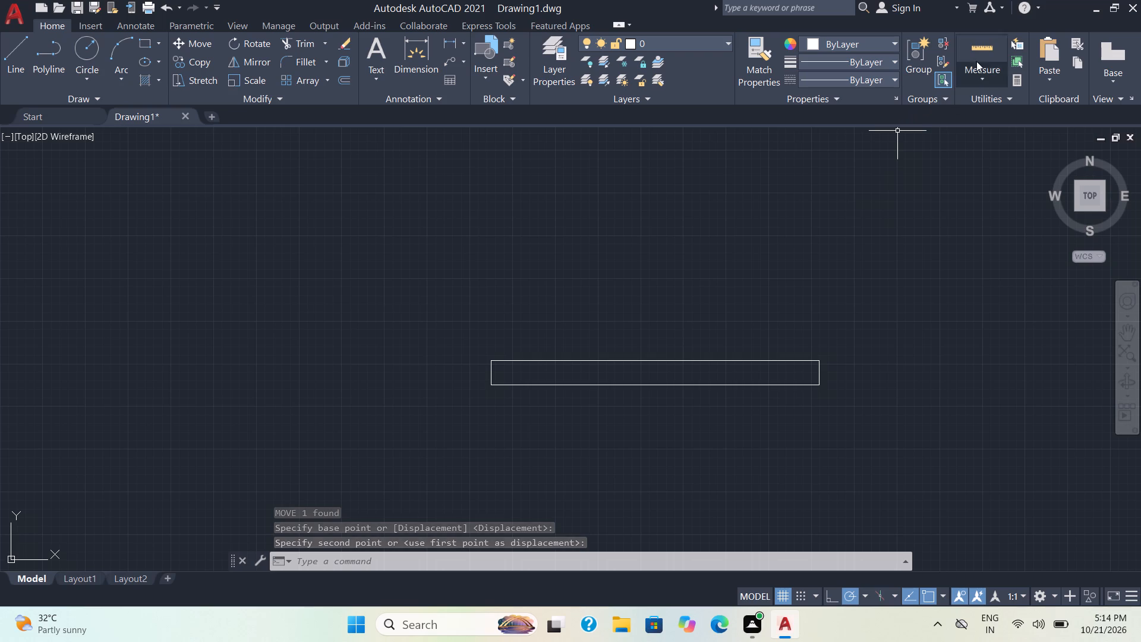
pyautogui.click(979, 53)
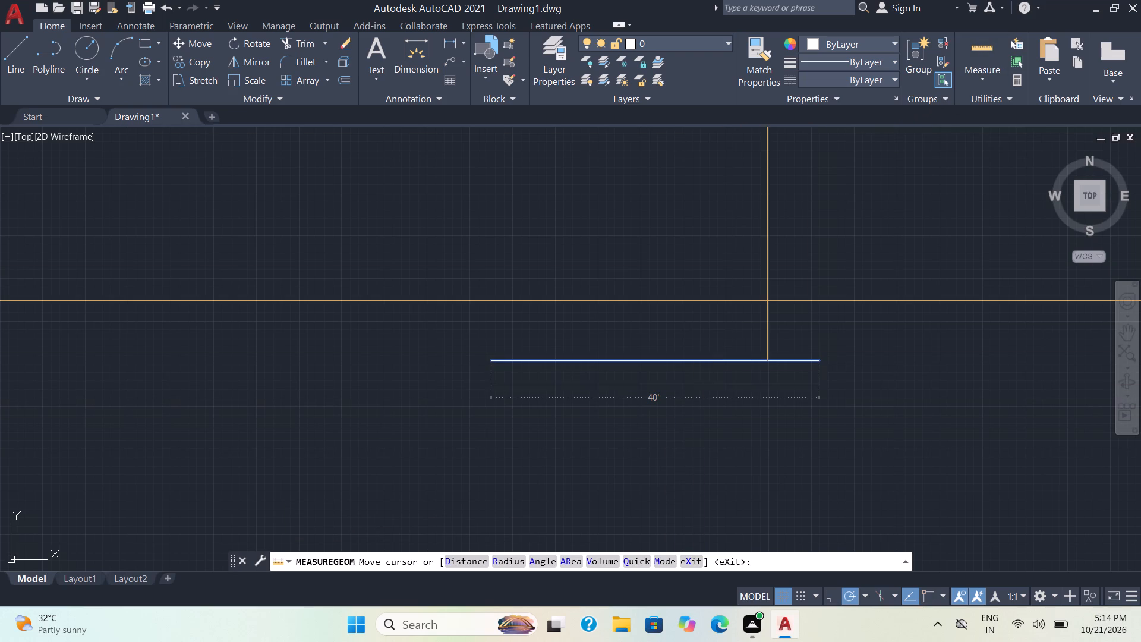
pyautogui.press('Escape')
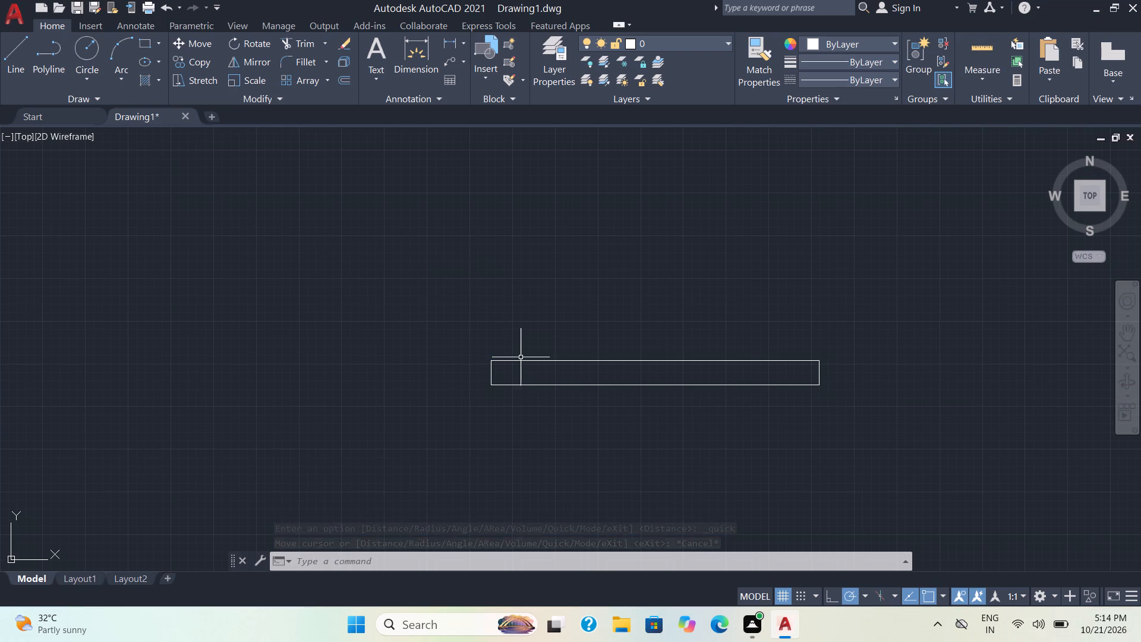
# Draw connected lines from inside the rectangle's left end: 12' up, about 35'-2" across, and about 11'-4" down to its top edge.
pyautogui.click(20, 46)
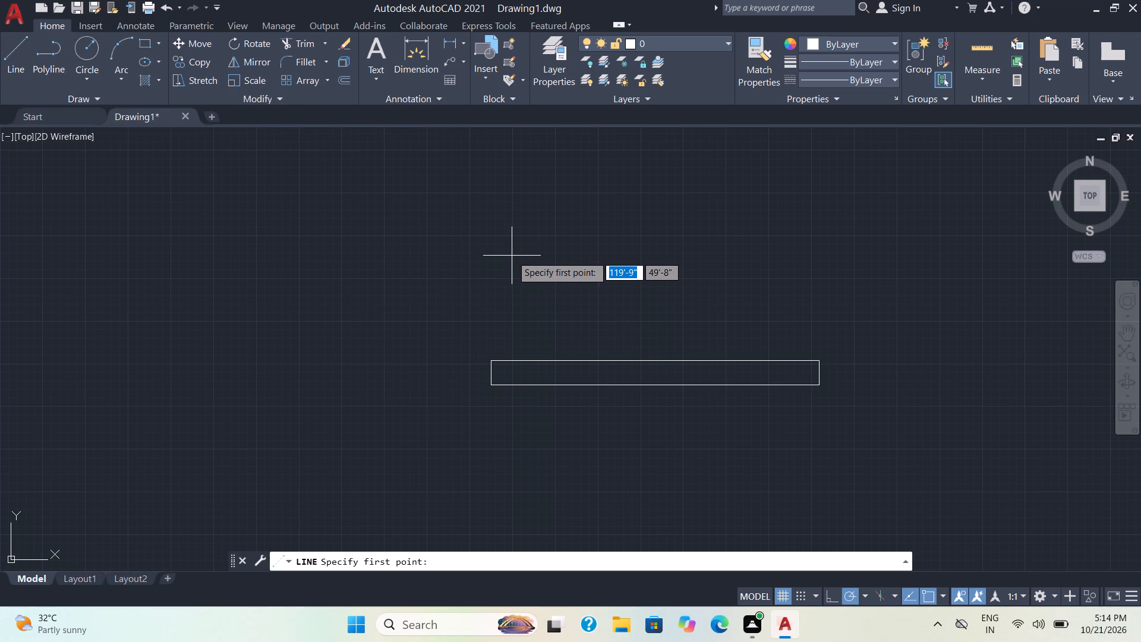
pyautogui.scroll(2, 514, 357)
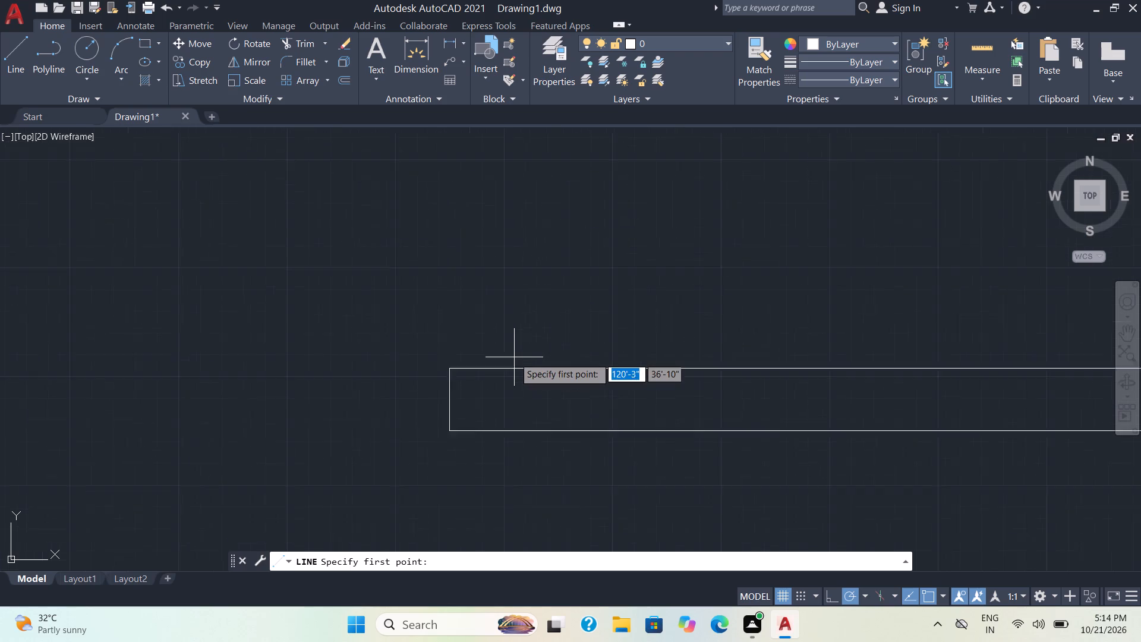
pyautogui.scroll(1, 514, 357)
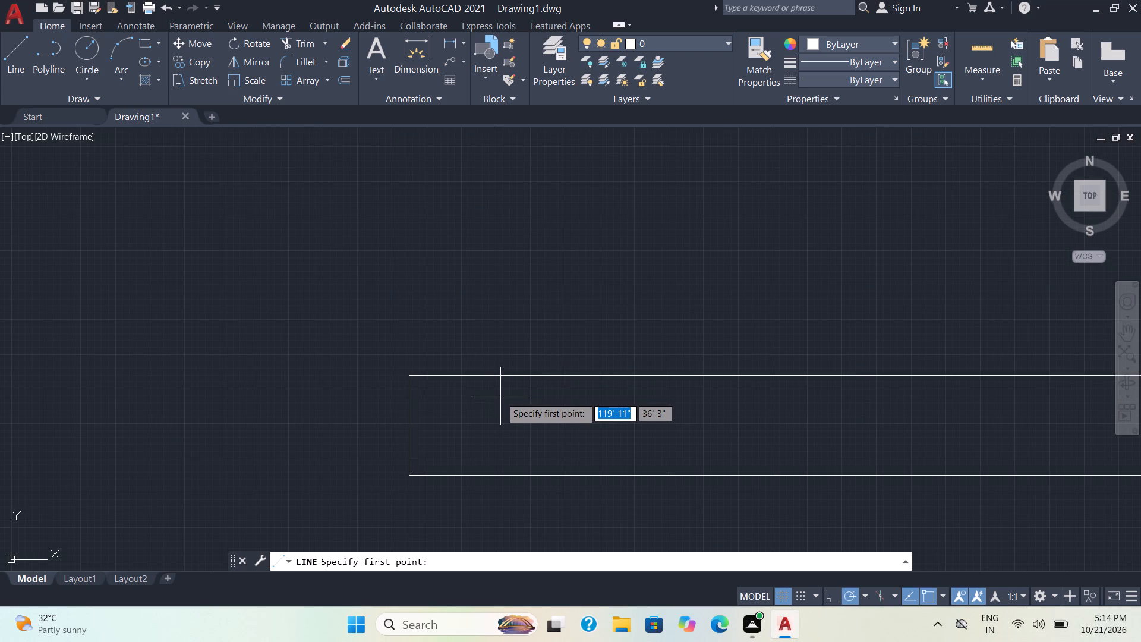
pyautogui.click(500, 396)
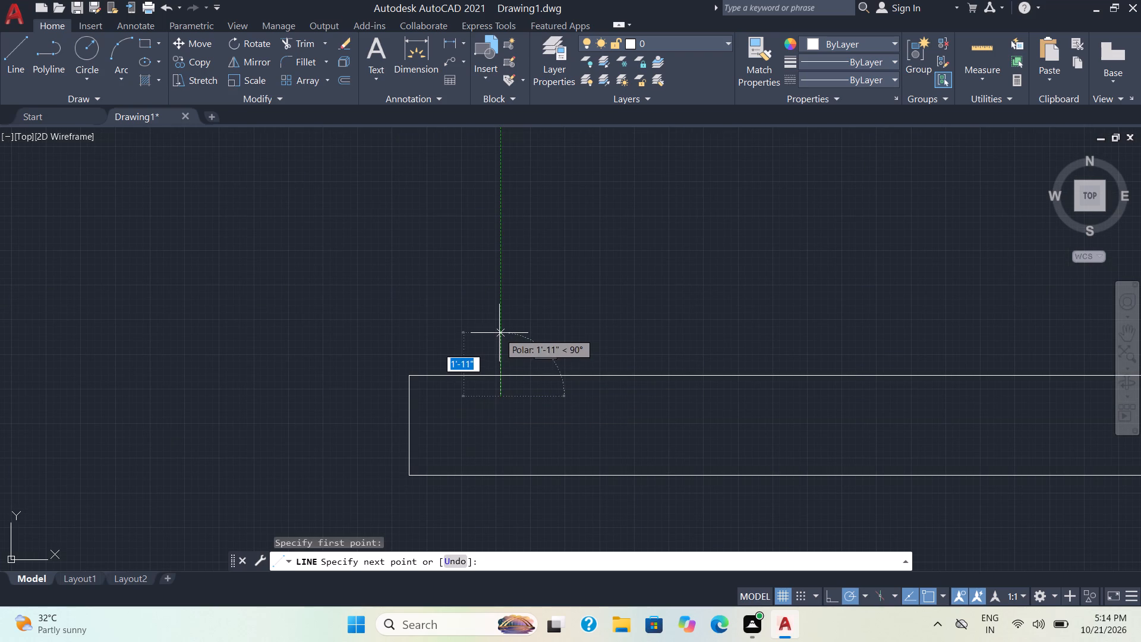
pyautogui.write('12')
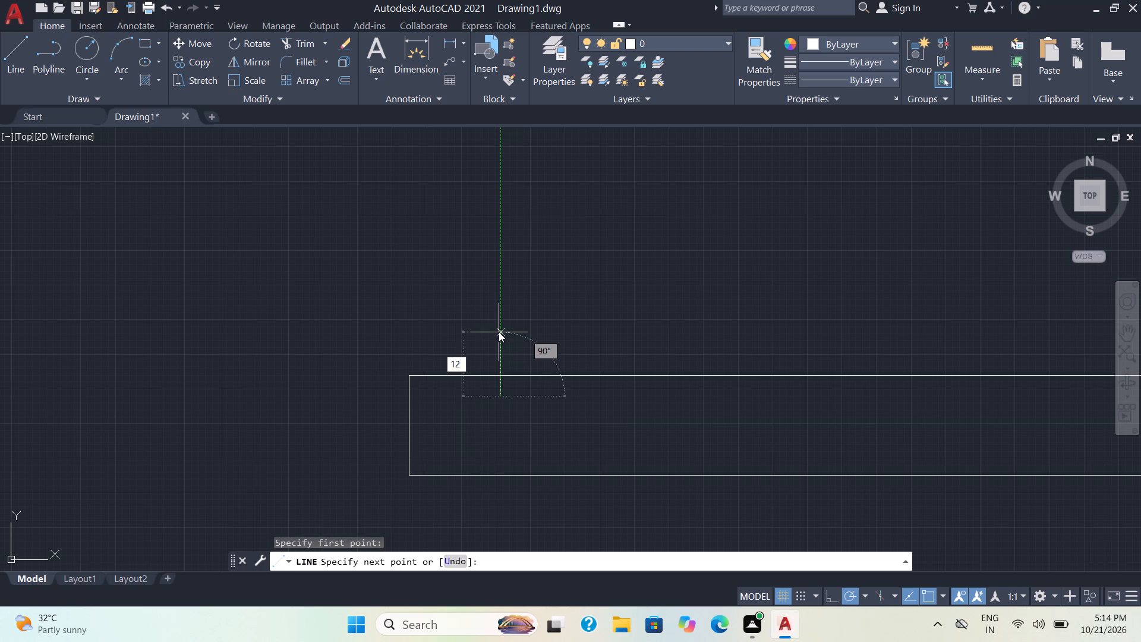
pyautogui.press("'")
pyautogui.press('Return')
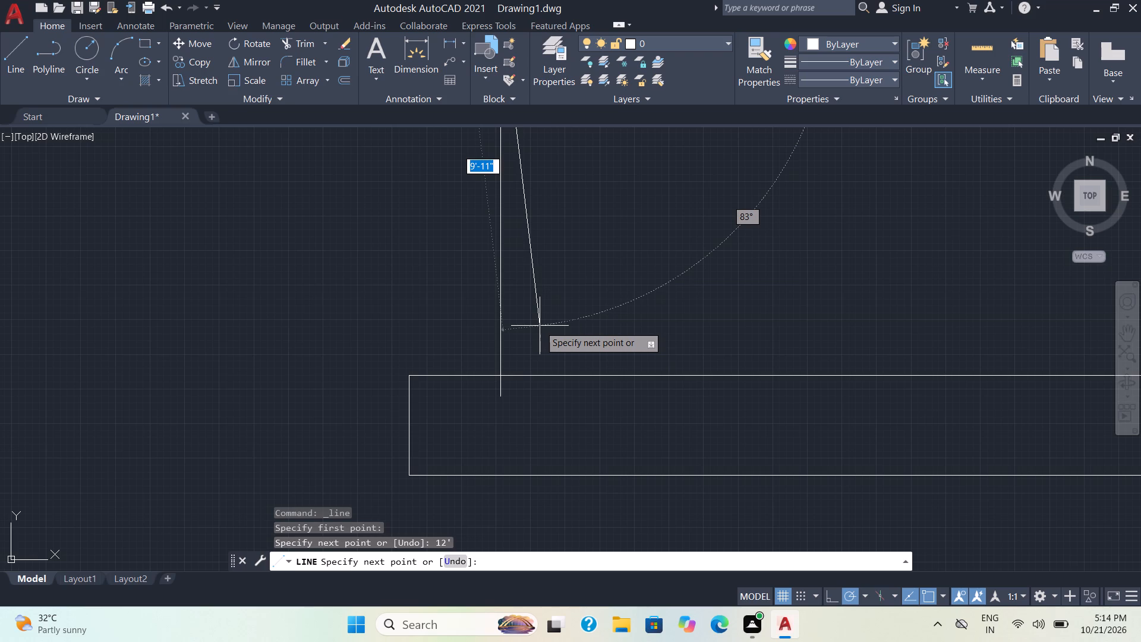
pyautogui.scroll(-2, 540, 326)
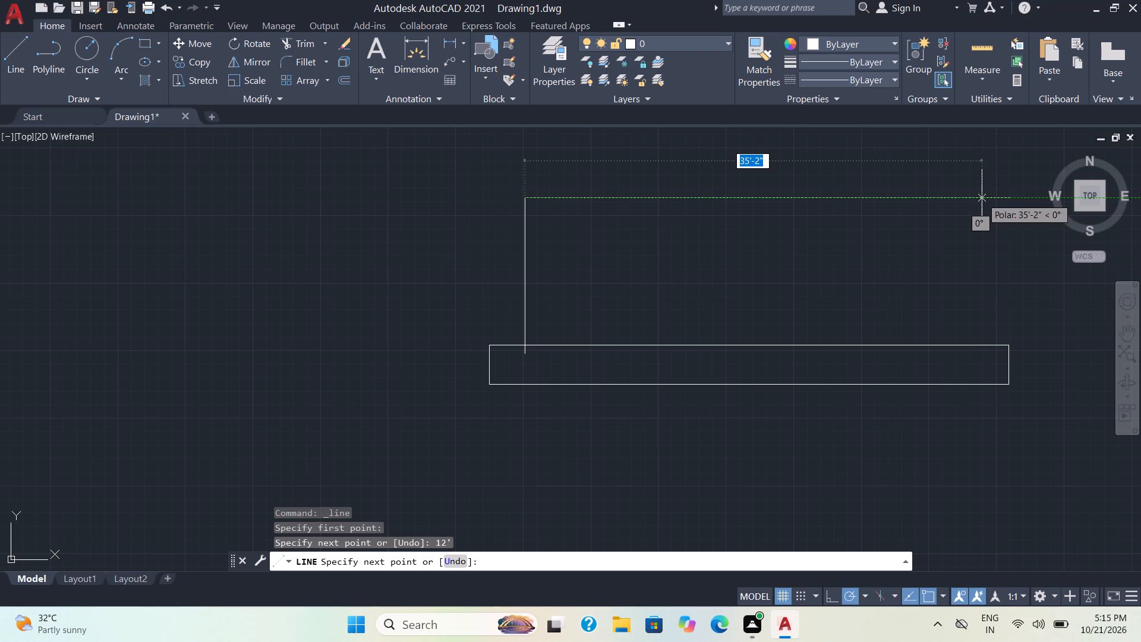
pyautogui.click(981, 198)
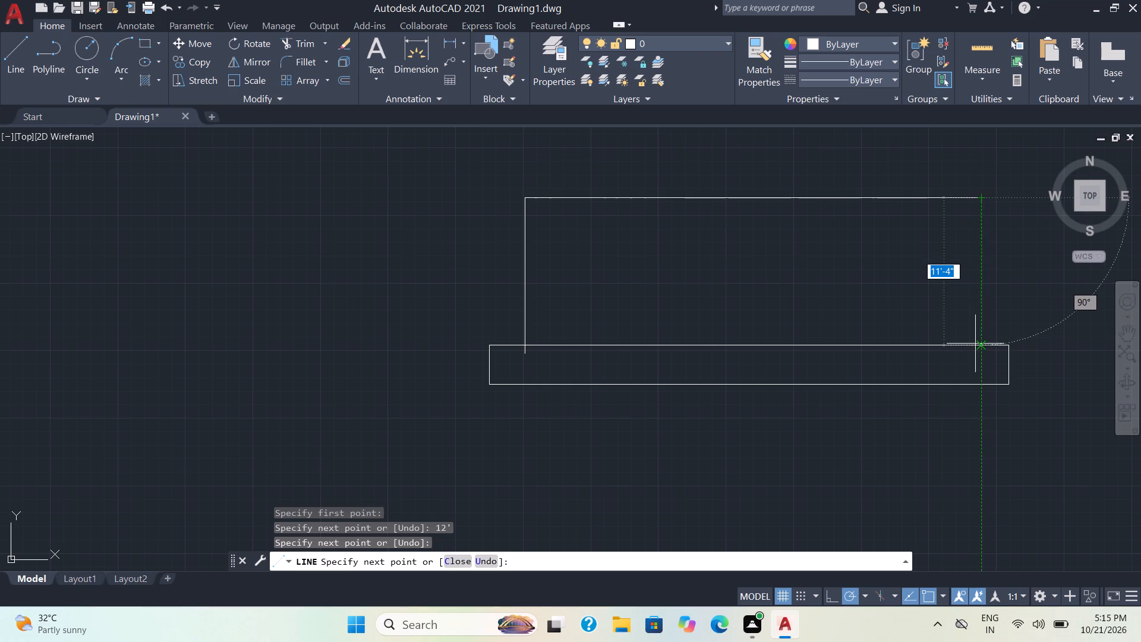
pyautogui.click(982, 344)
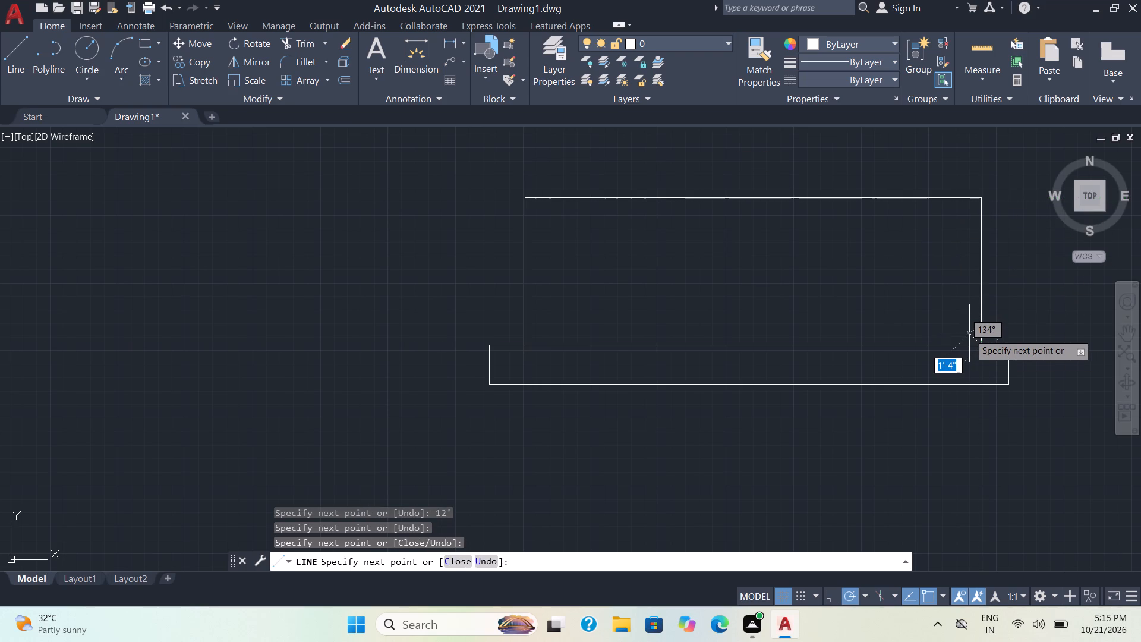
pyautogui.press('Escape')
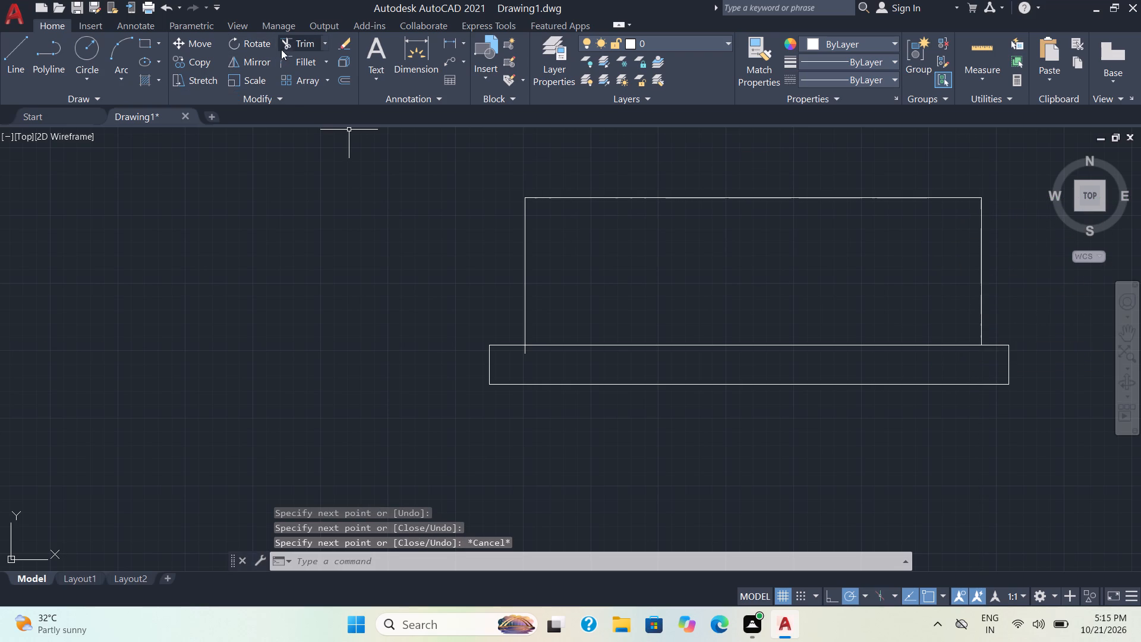
# Trim the left vertical line's short end that extends below the rectangle's top edge.
pyautogui.click(295, 47)
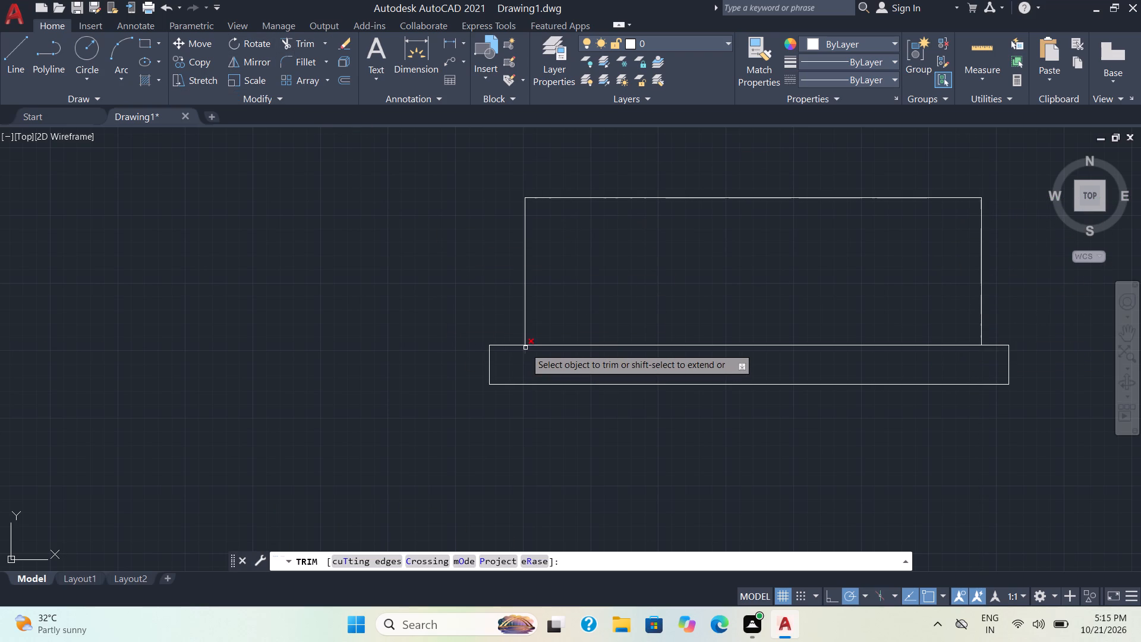
pyautogui.click(525, 351)
pyautogui.moveTo(611, 290); pyautogui.dragTo(505, 357, button='middle')
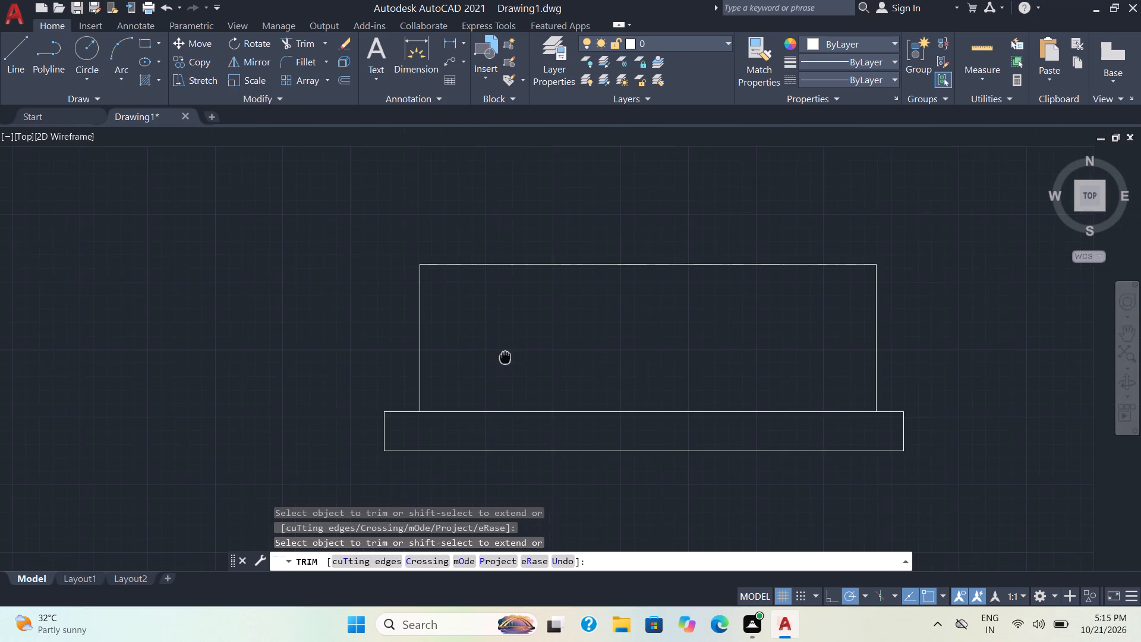
pyautogui.moveTo(505, 357); pyautogui.dragTo(502, 357, button='middle')
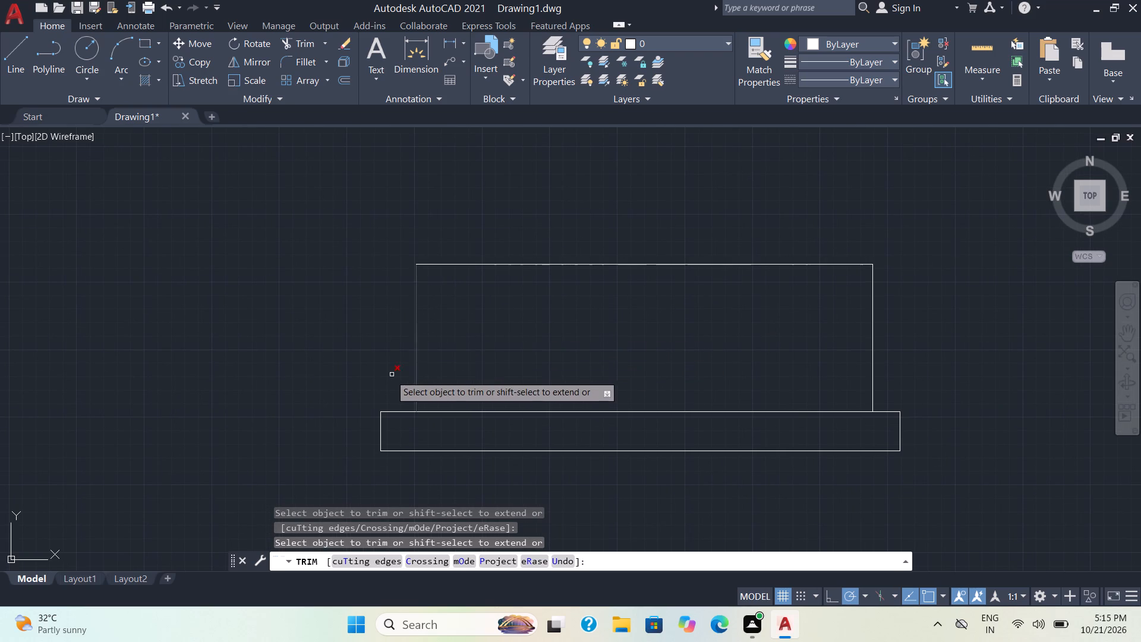
pyautogui.press('Escape')
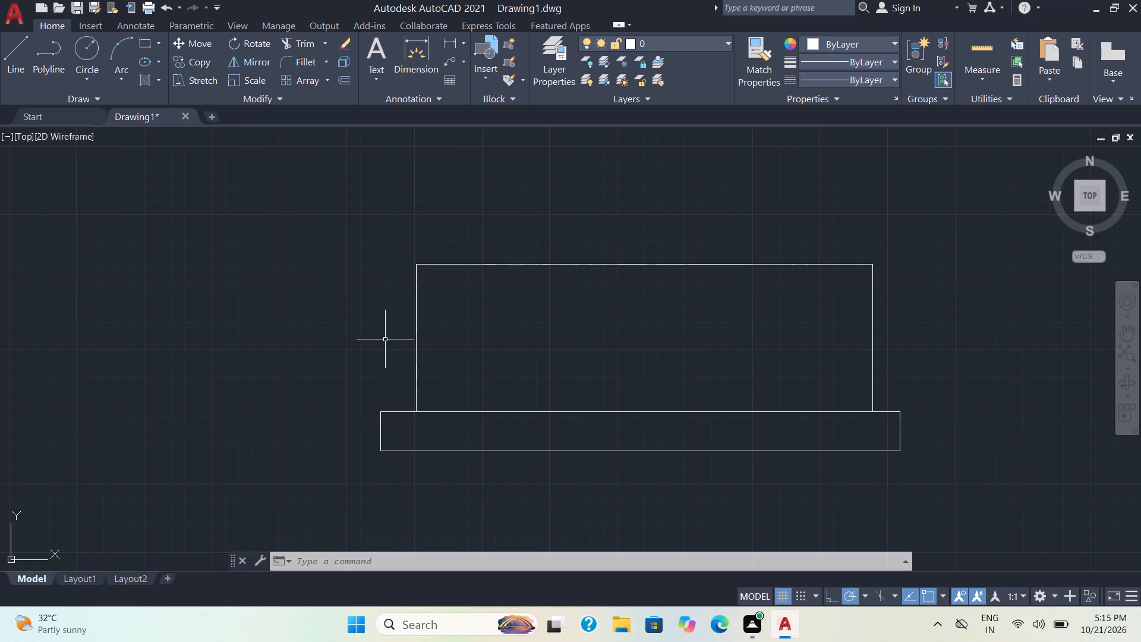
# Copy the three-line outline straight up twice from its top-left corner, at about 14'-3" and 28'-2" above the original.
pyautogui.click(364, 328)
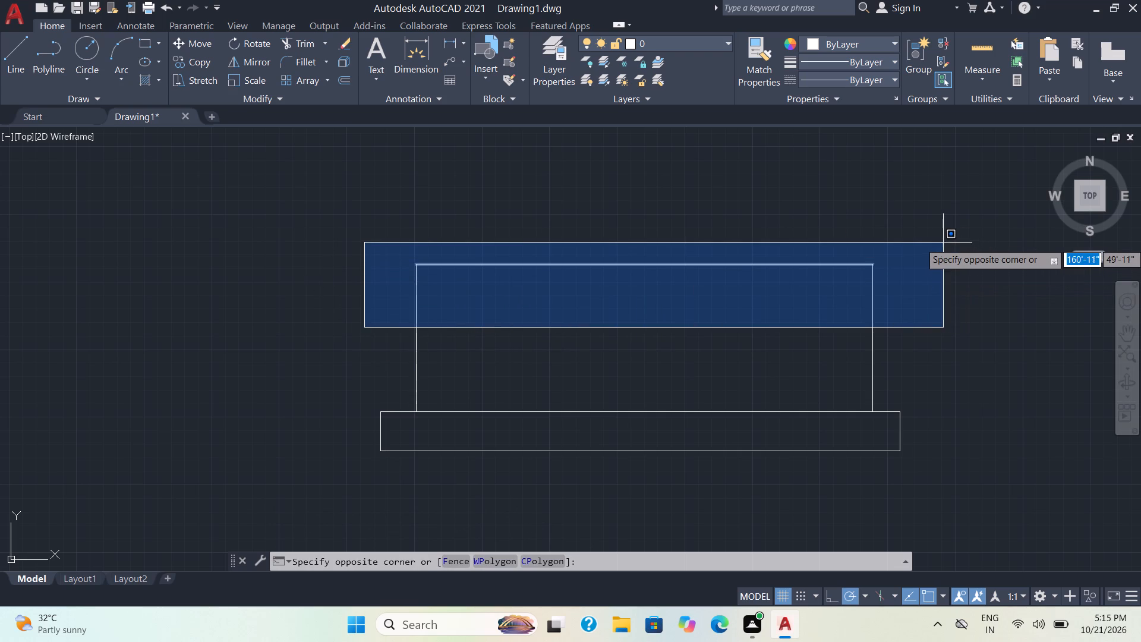
pyautogui.click(916, 240)
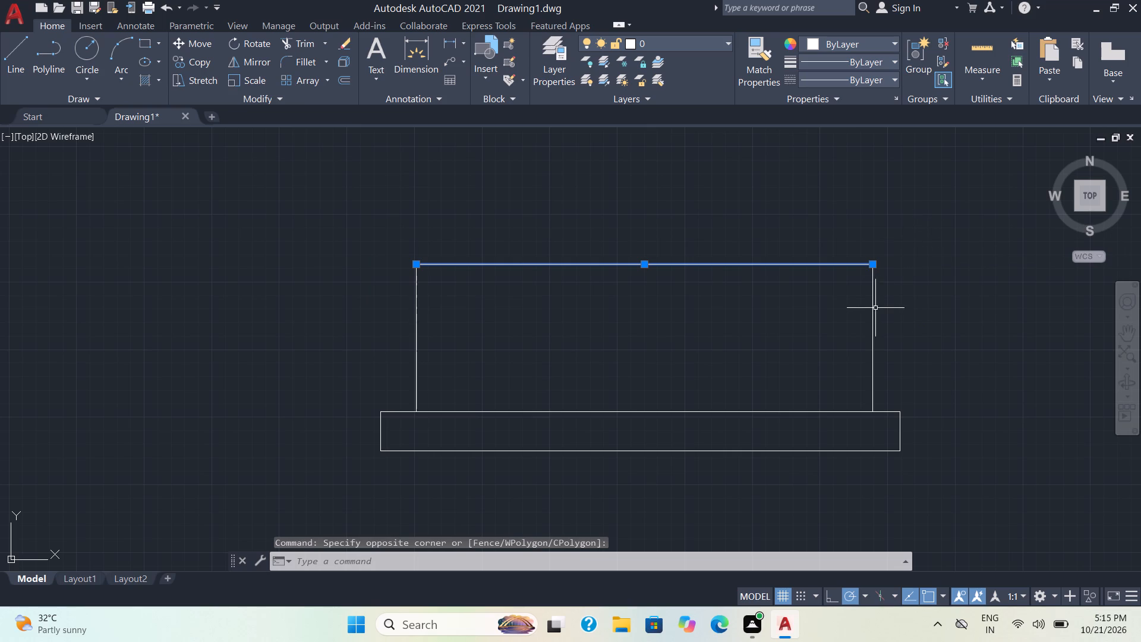
pyautogui.click(874, 310)
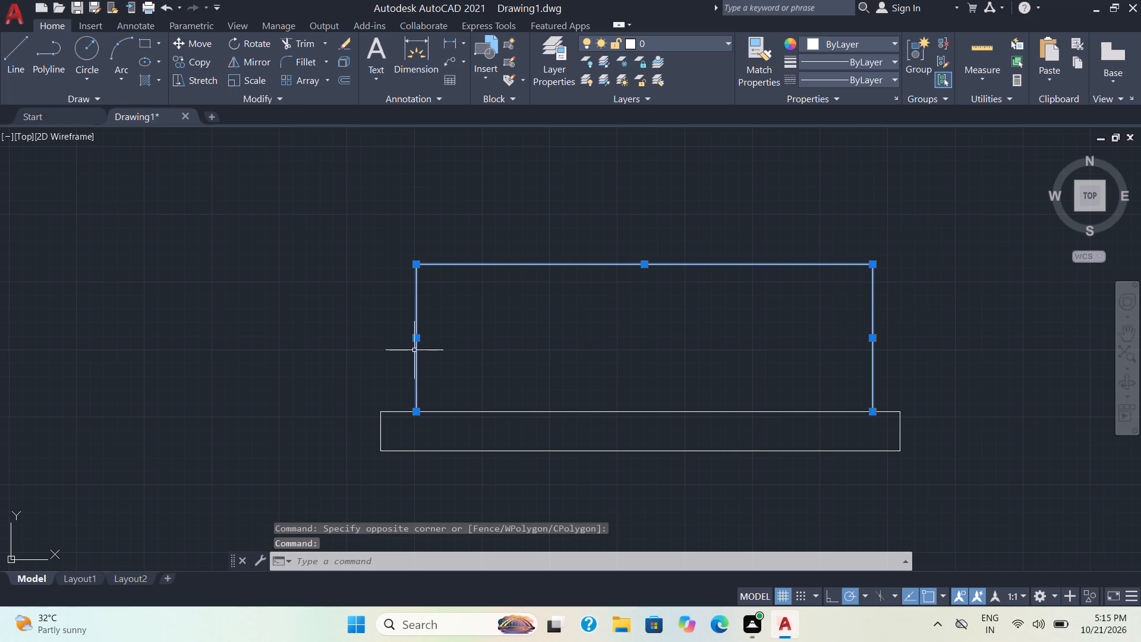
pyautogui.click(414, 350)
pyautogui.press('c')
pyautogui.press('o')
pyautogui.press('Return')
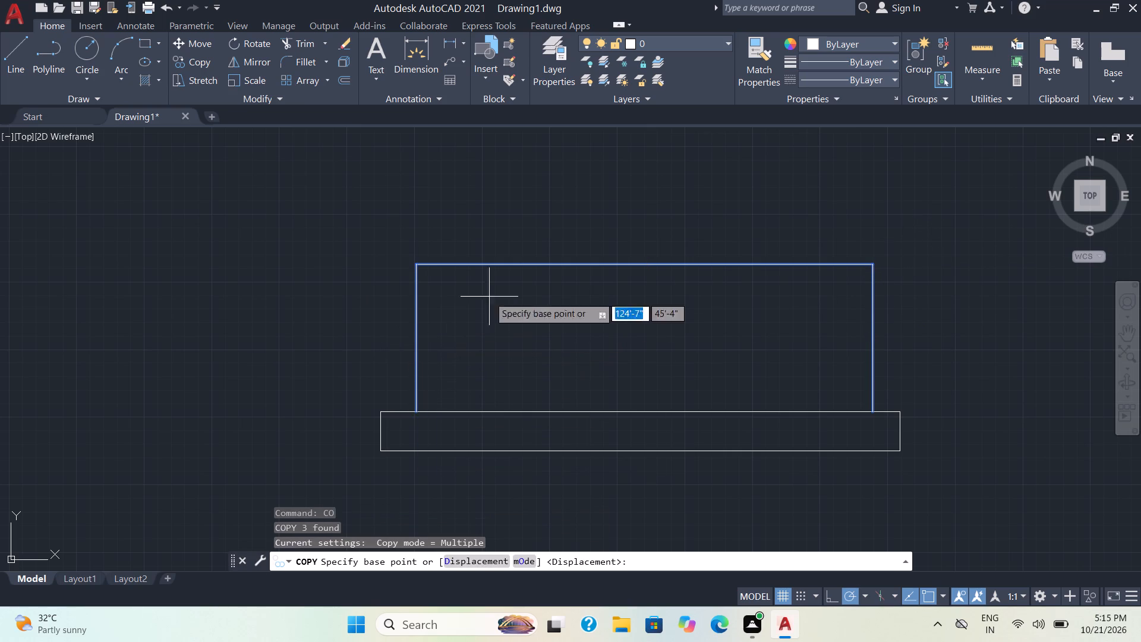
pyautogui.click(635, 265)
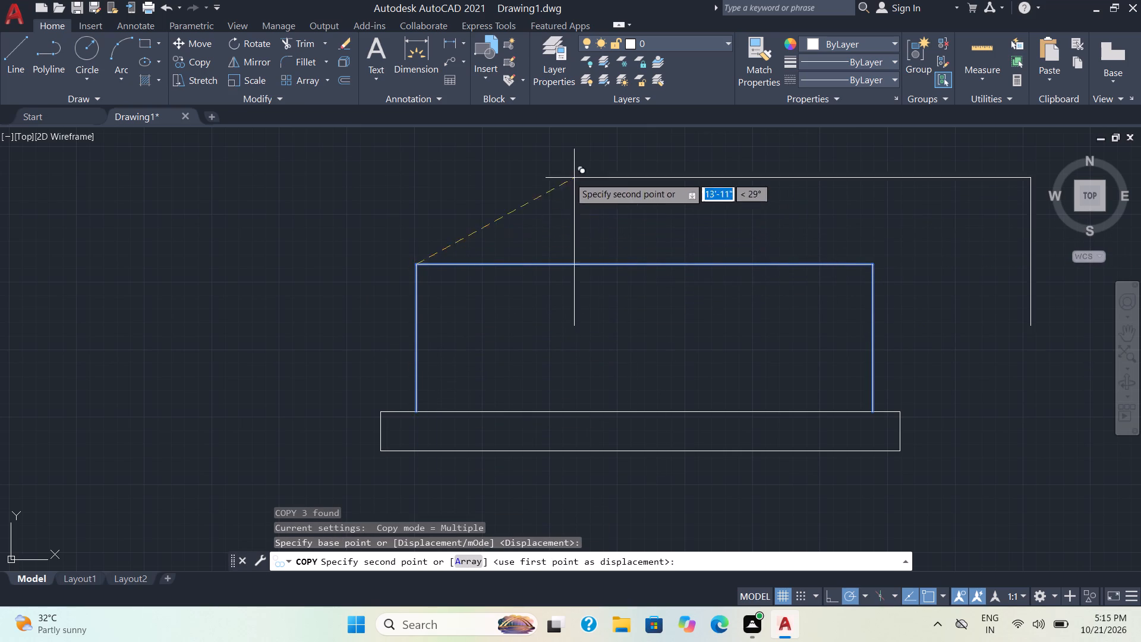
pyautogui.scroll(-2, 524, 162)
pyautogui.moveTo(520, 161); pyautogui.dragTo(491, 416, button='middle')
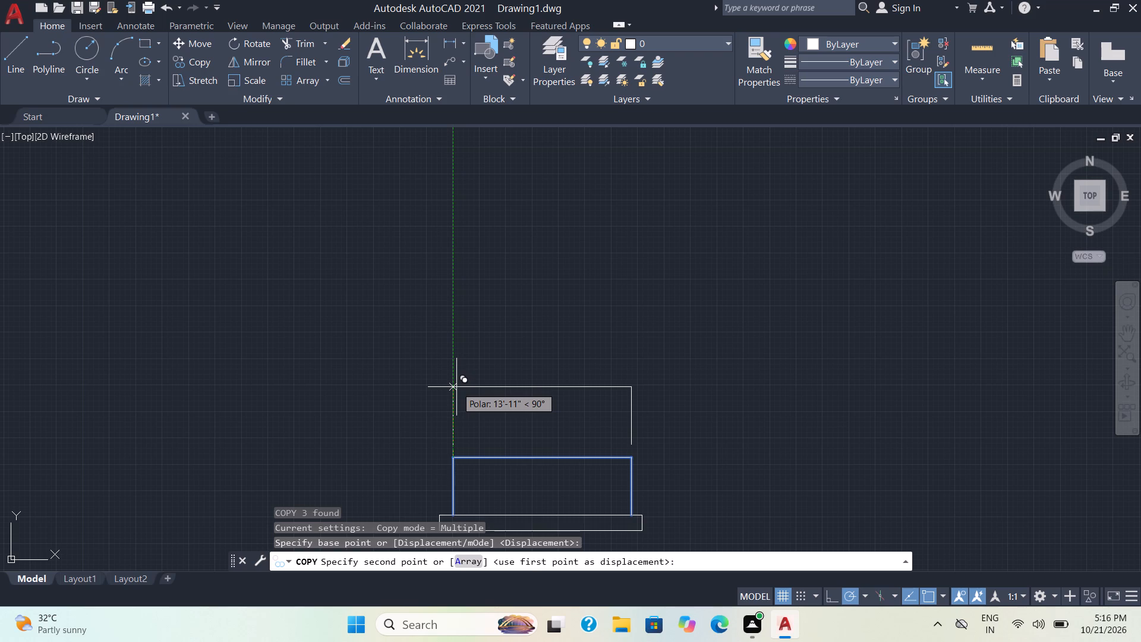
pyautogui.scroll(-2, 456, 387)
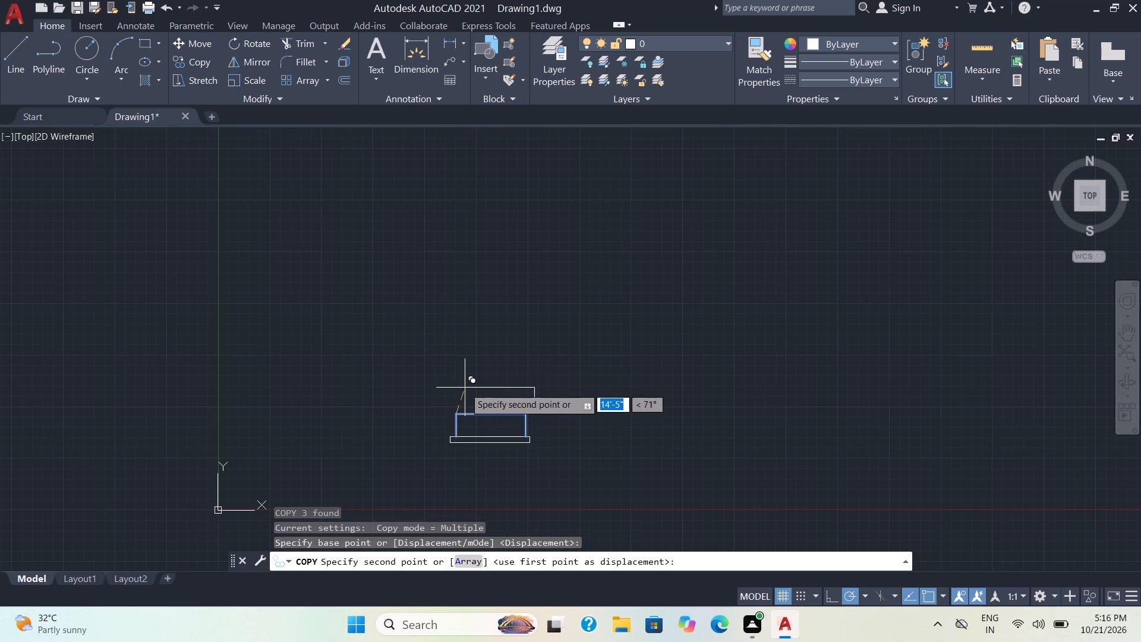
pyautogui.scroll(2, 465, 388)
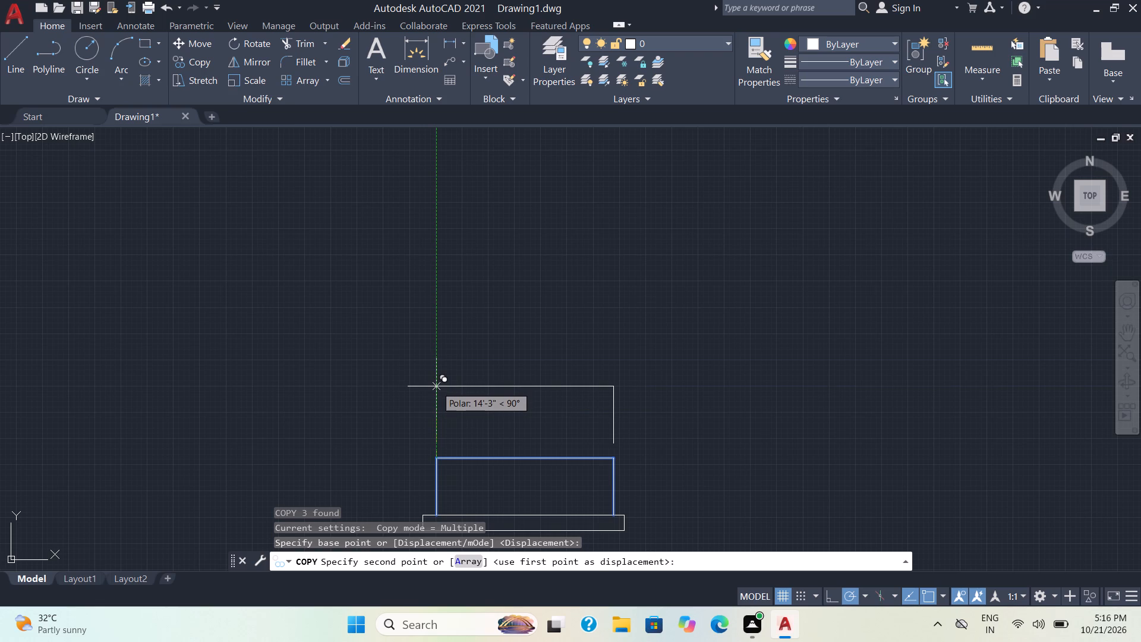
pyautogui.click(436, 386)
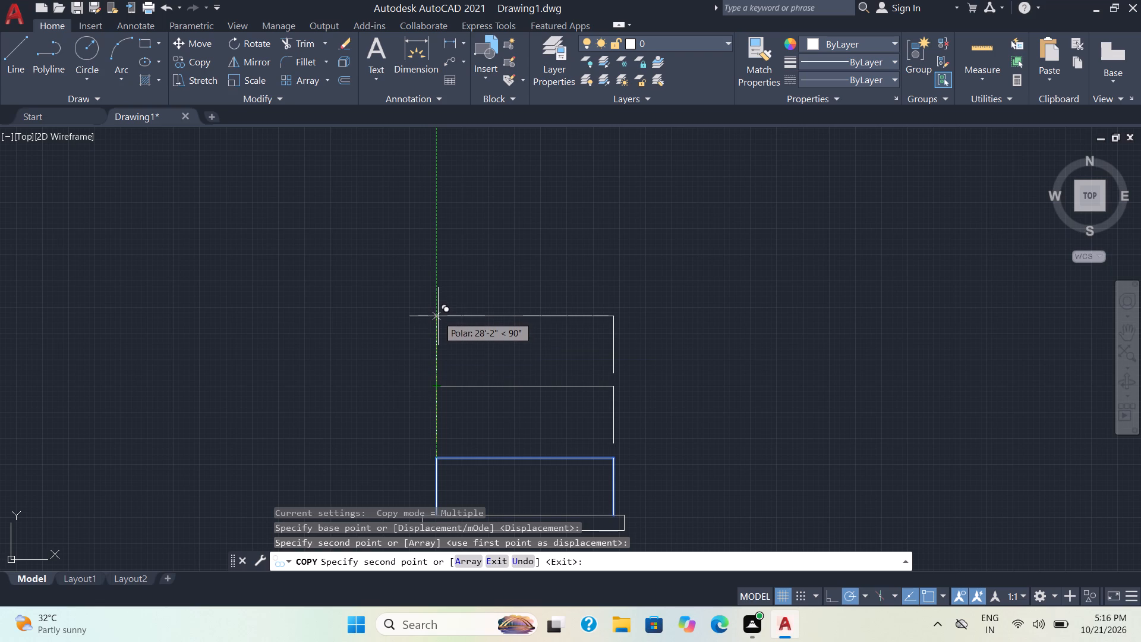
pyautogui.click(438, 316)
pyautogui.press('Escape')
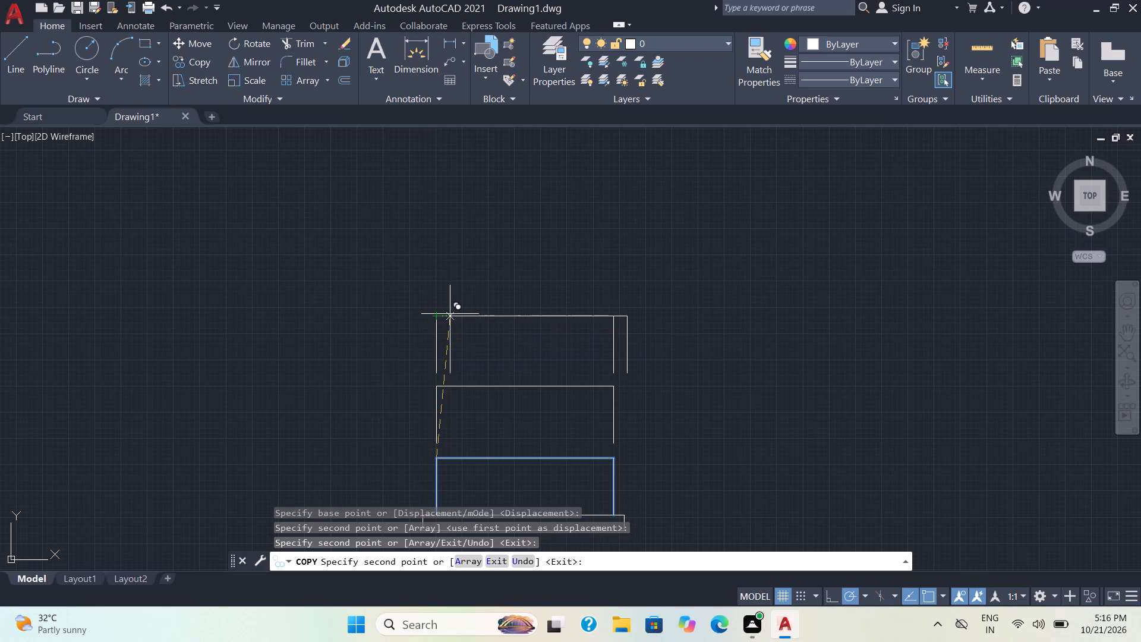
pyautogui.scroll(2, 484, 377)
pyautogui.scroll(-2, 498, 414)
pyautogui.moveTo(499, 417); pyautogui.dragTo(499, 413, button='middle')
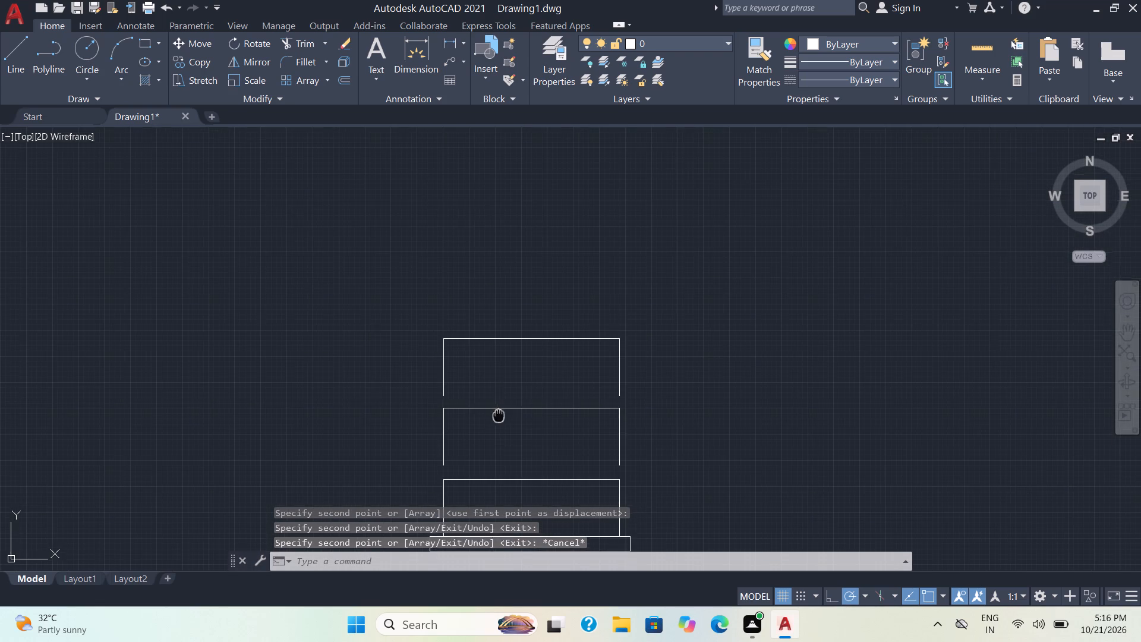
# Close the bottom of the middle floor outline with a horizontal line about 35'-2" long between its two vertical sides.
pyautogui.moveTo(499, 413); pyautogui.dragTo(491, 316, button='middle')
pyautogui.scroll(2, 510, 386)
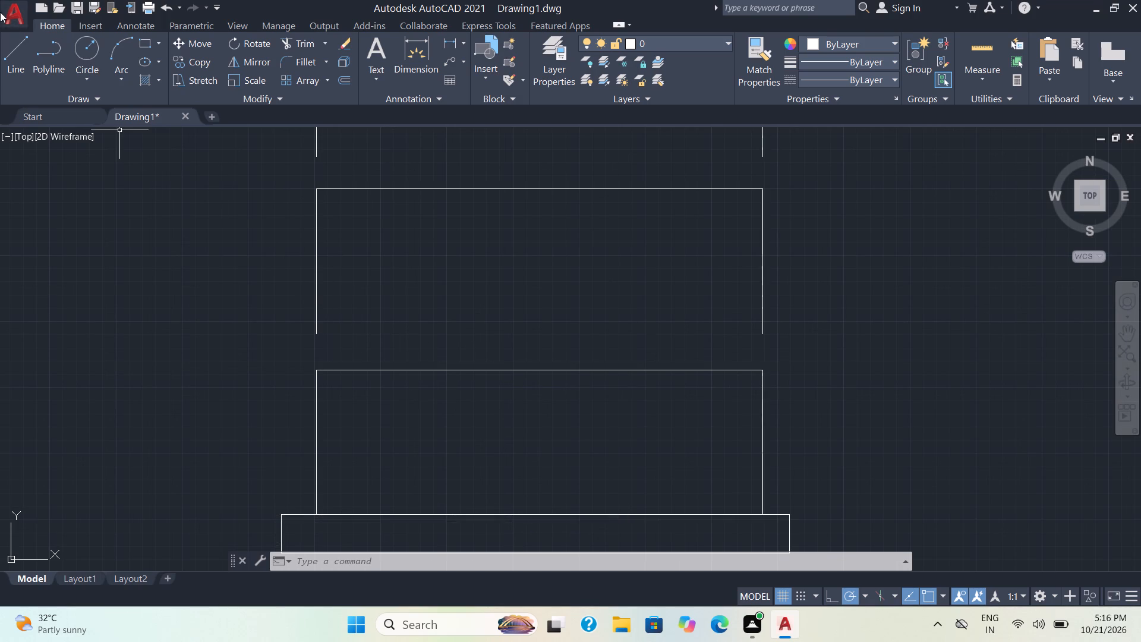
pyautogui.click(15, 52)
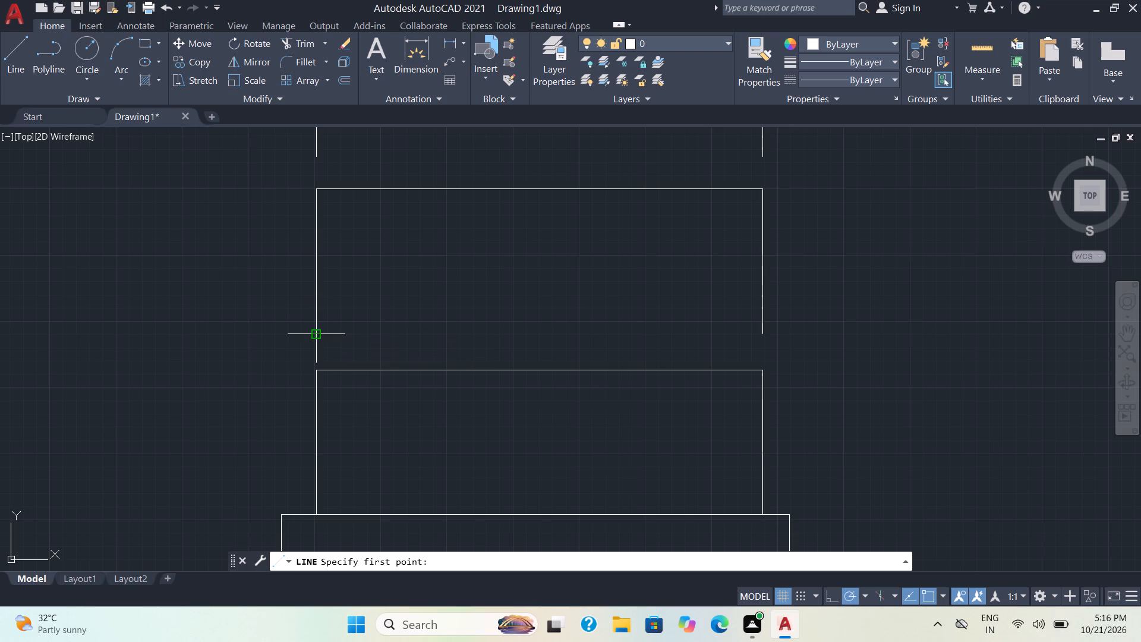
pyautogui.click(314, 331)
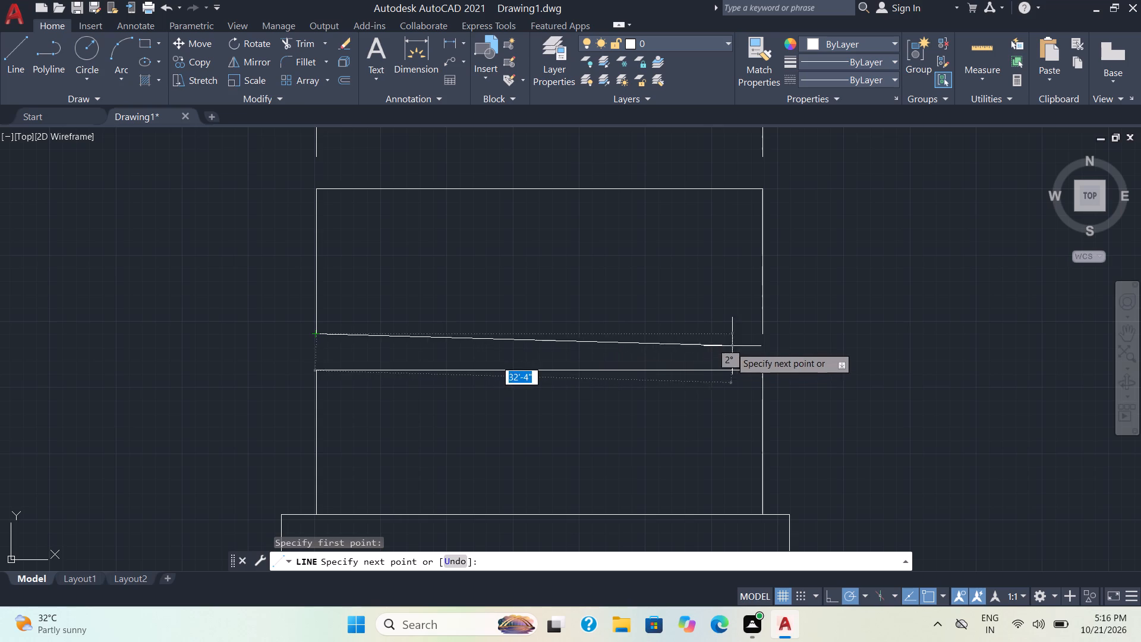
pyautogui.click(764, 335)
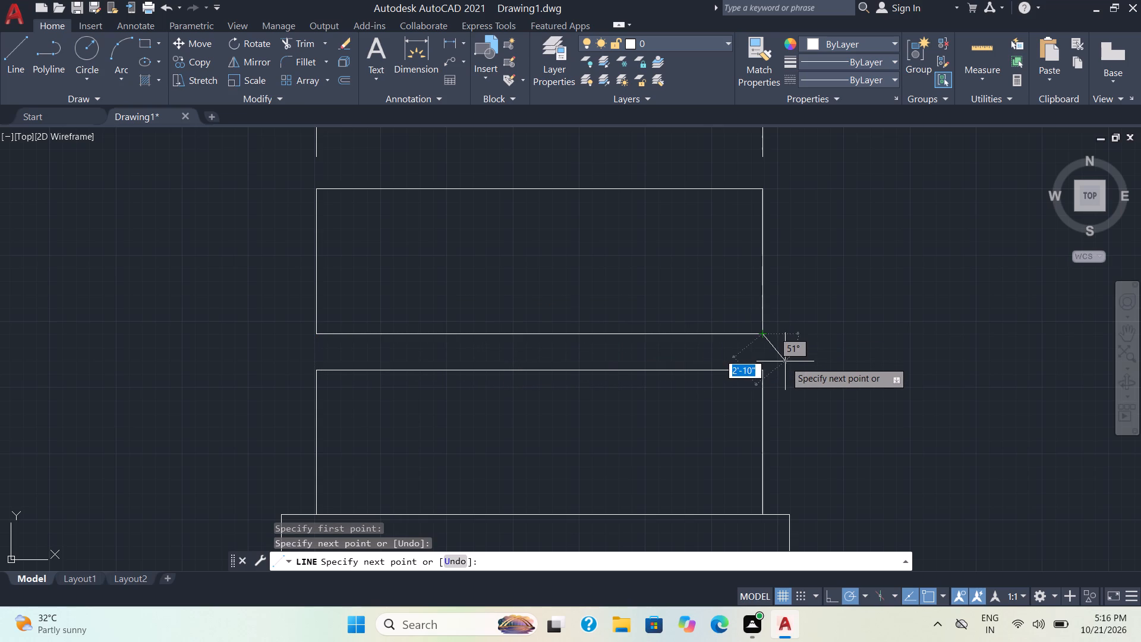
pyautogui.press('Escape')
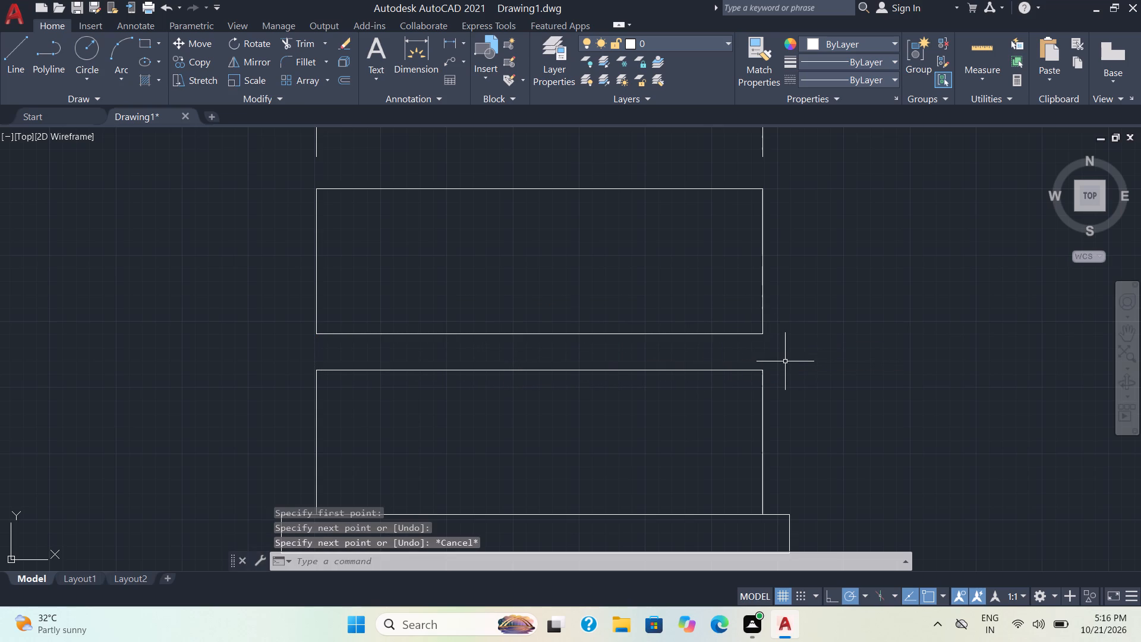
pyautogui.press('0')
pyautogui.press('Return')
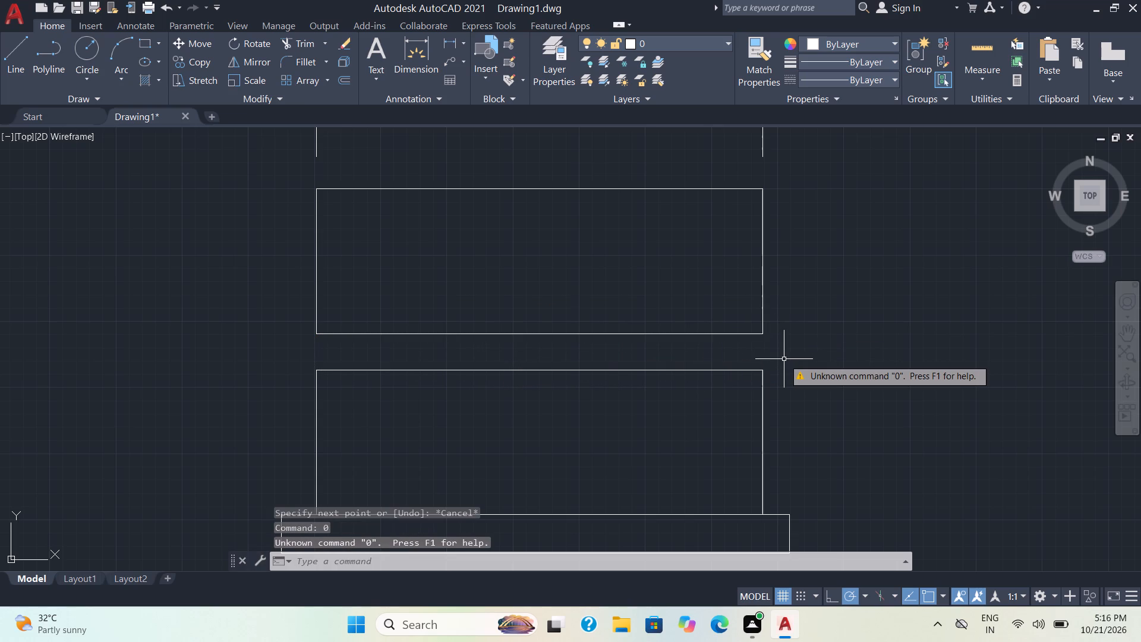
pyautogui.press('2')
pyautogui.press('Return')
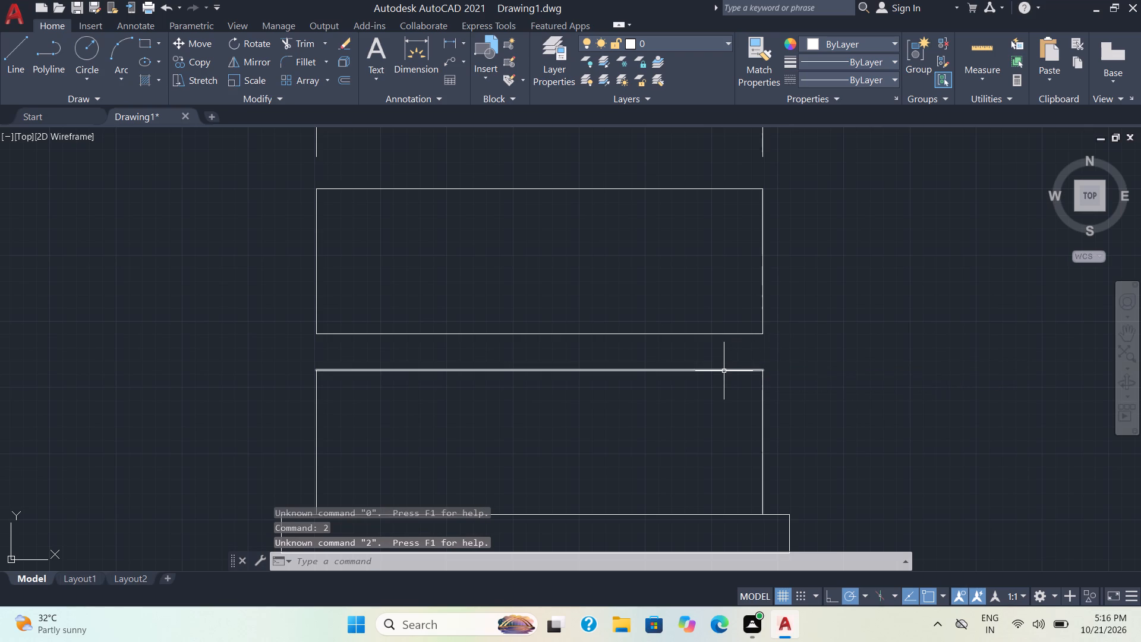
# Offset the top line of the lowest floor outline 7" upward.
pyautogui.press('o')
pyautogui.press('Return')
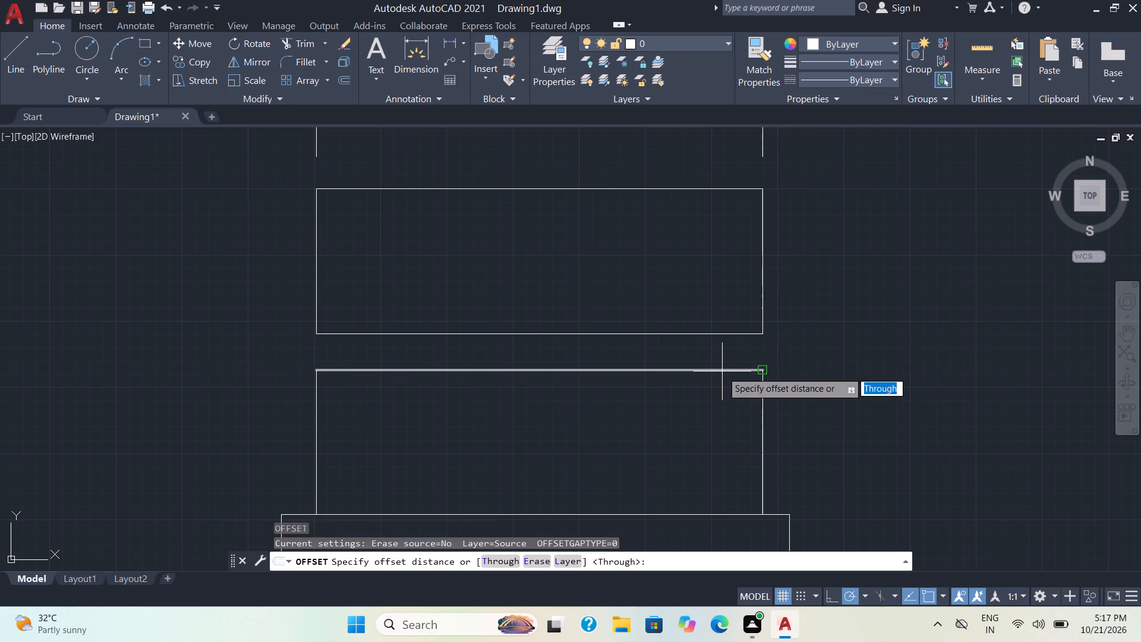
pyautogui.press('4')
pyautogui.press('Return')
pyautogui.click(722, 372)
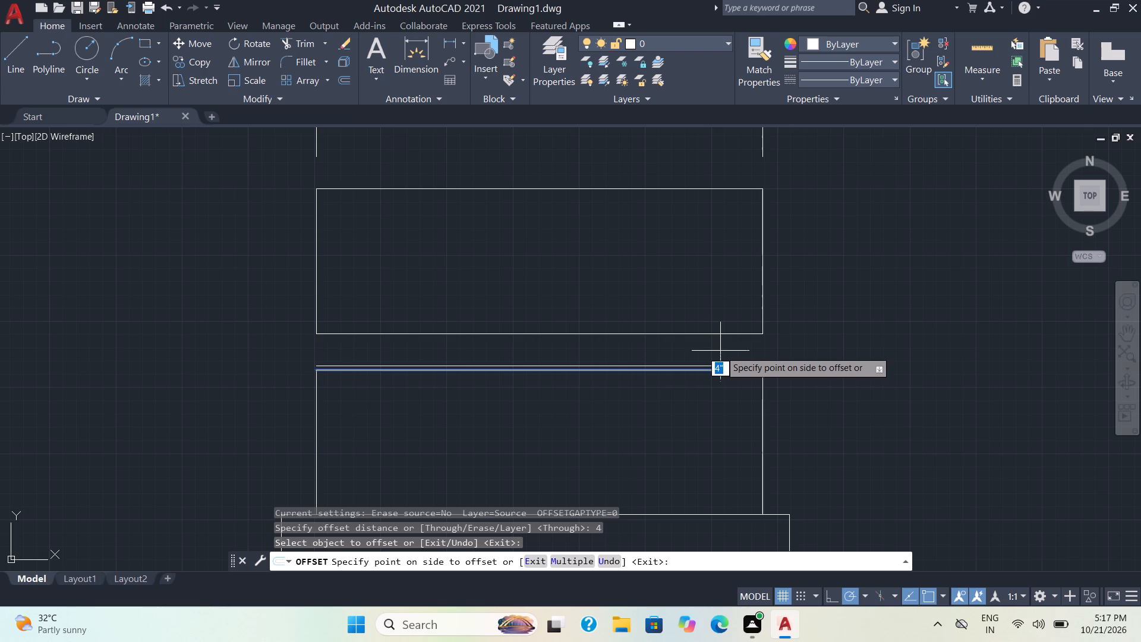
pyautogui.press('7')
pyautogui.press('Return')
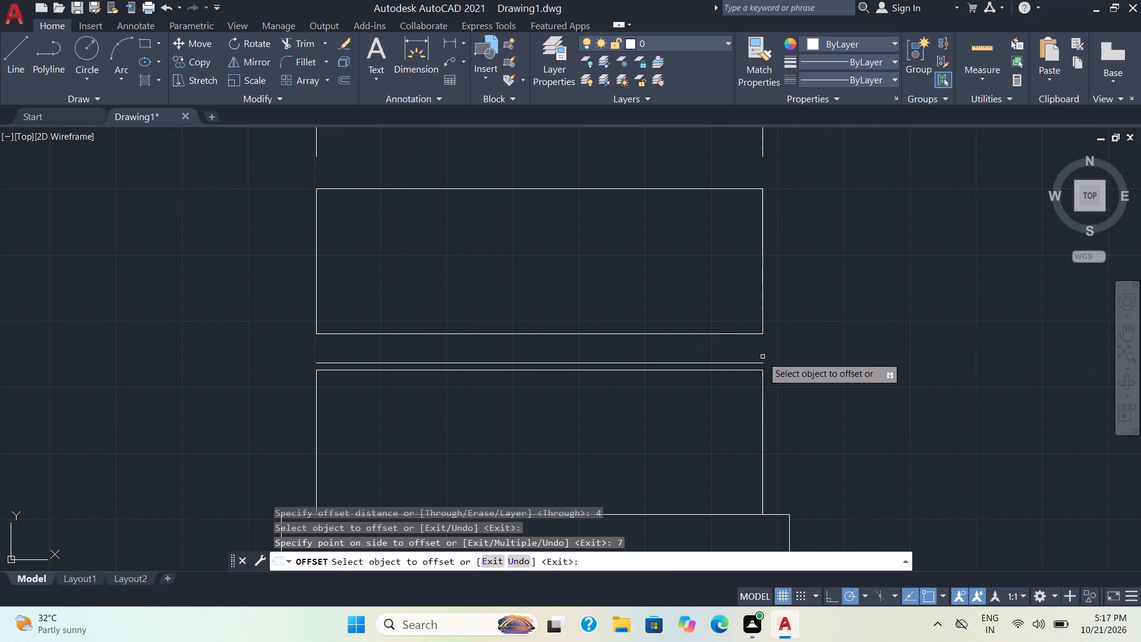
pyautogui.press('Escape')
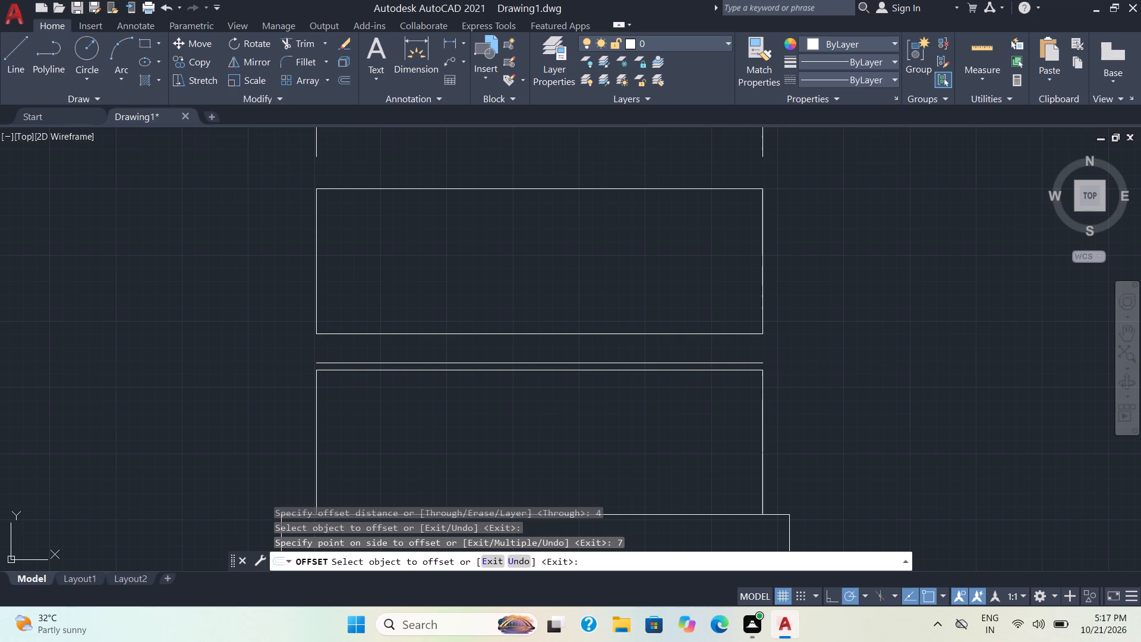
# Extend both vertical sides of the lowest floor outline up to the offset line.
pyautogui.click(301, 44)
pyautogui.press('space')
pyautogui.press('space')
pyautogui.press('space')
pyautogui.press('space')
pyautogui.press('space')
pyautogui.press('space')
pyautogui.press('space')
pyautogui.press('space')
pyautogui.press('space')
pyautogui.press('space')
pyautogui.press('space')
pyautogui.press('space')
pyautogui.press('space')
pyautogui.press('space')
pyautogui.press('space')
pyautogui.press('space')
pyautogui.press('space')
pyautogui.press('space')
pyautogui.press('space')
pyautogui.press('space')
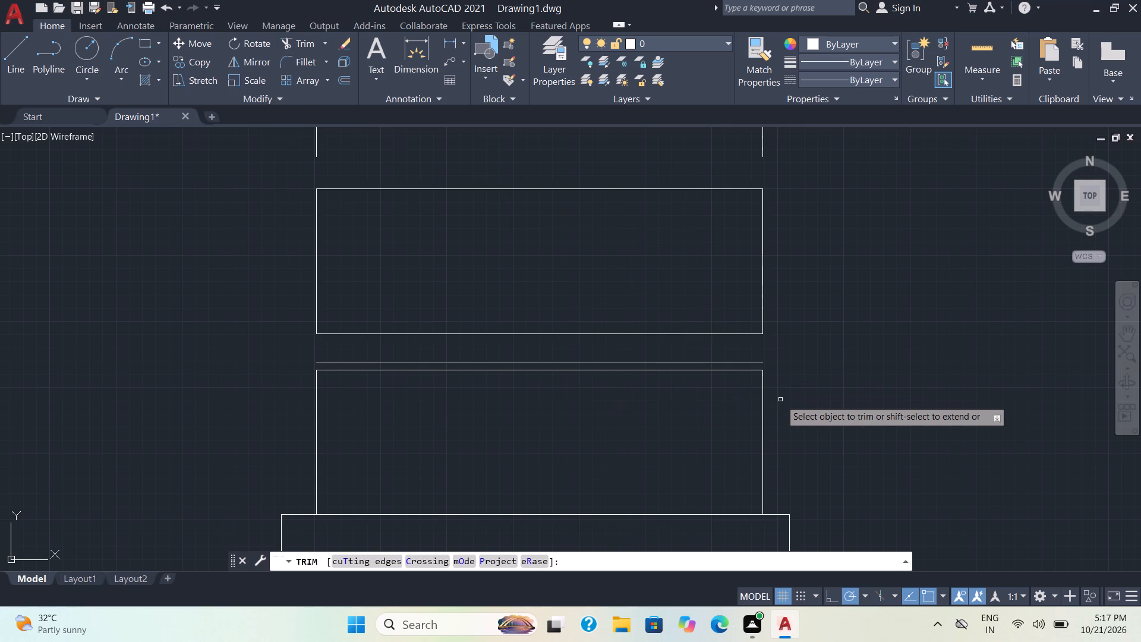
pyautogui.keyDown('shift'); pyautogui.click(761, 402); pyautogui.keyUp('shift')
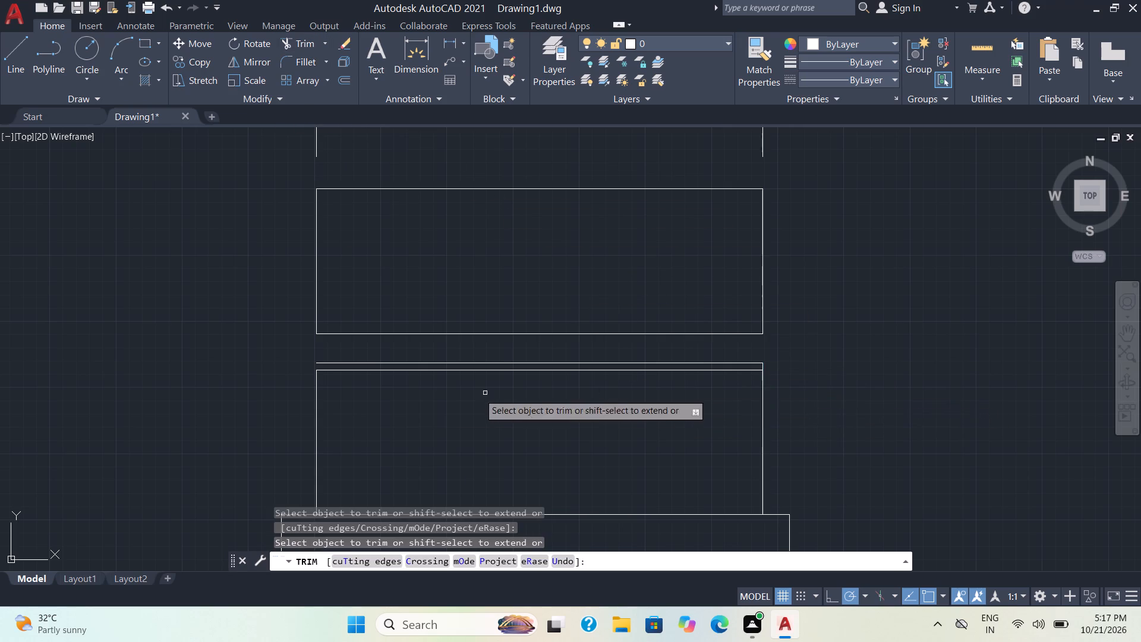
pyautogui.keyDown('shift'); pyautogui.click(317, 404); pyautogui.keyUp('shift')
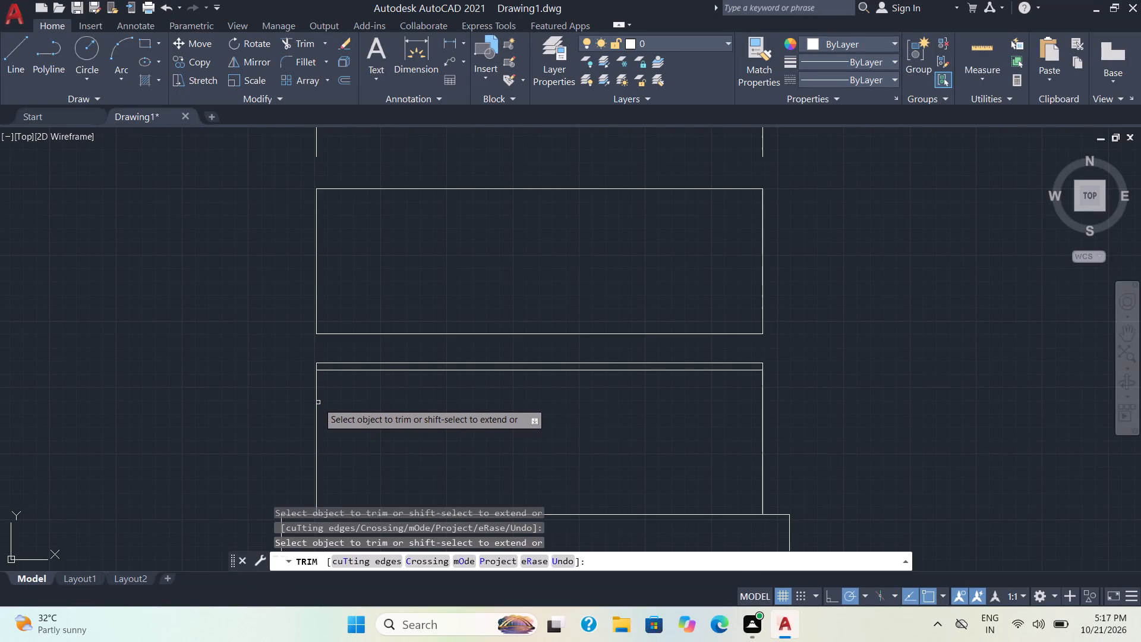
pyautogui.press('Escape')
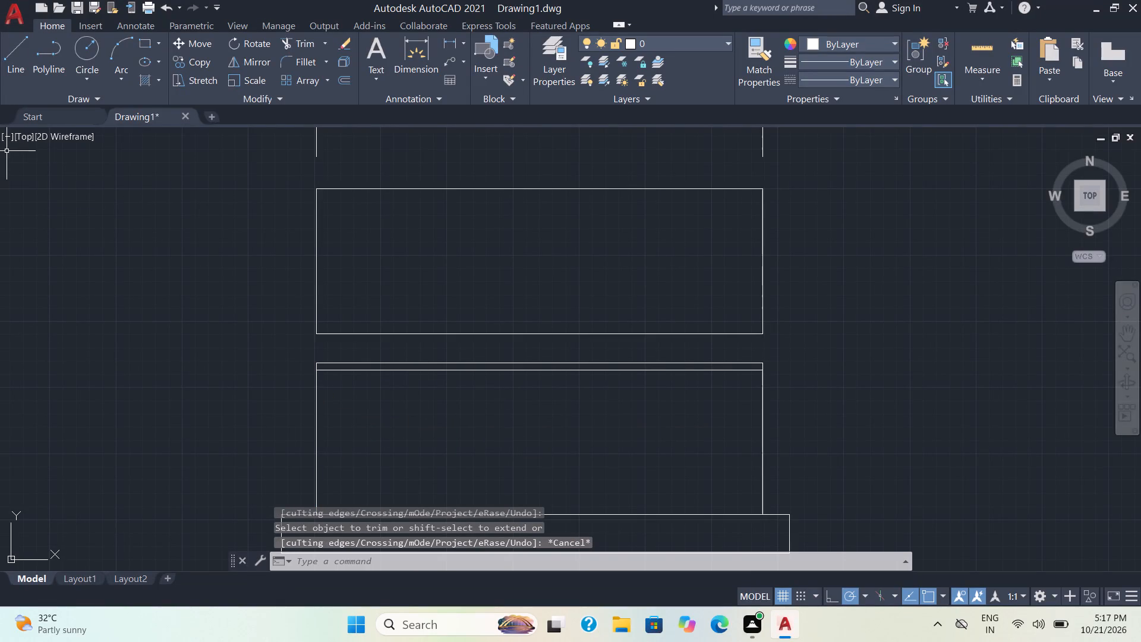
# Draw a line about 3'-5" at 45° down and outward from the middle outline's bottom-right corner, then back to the offset line's right end.
pyautogui.click(4, 58)
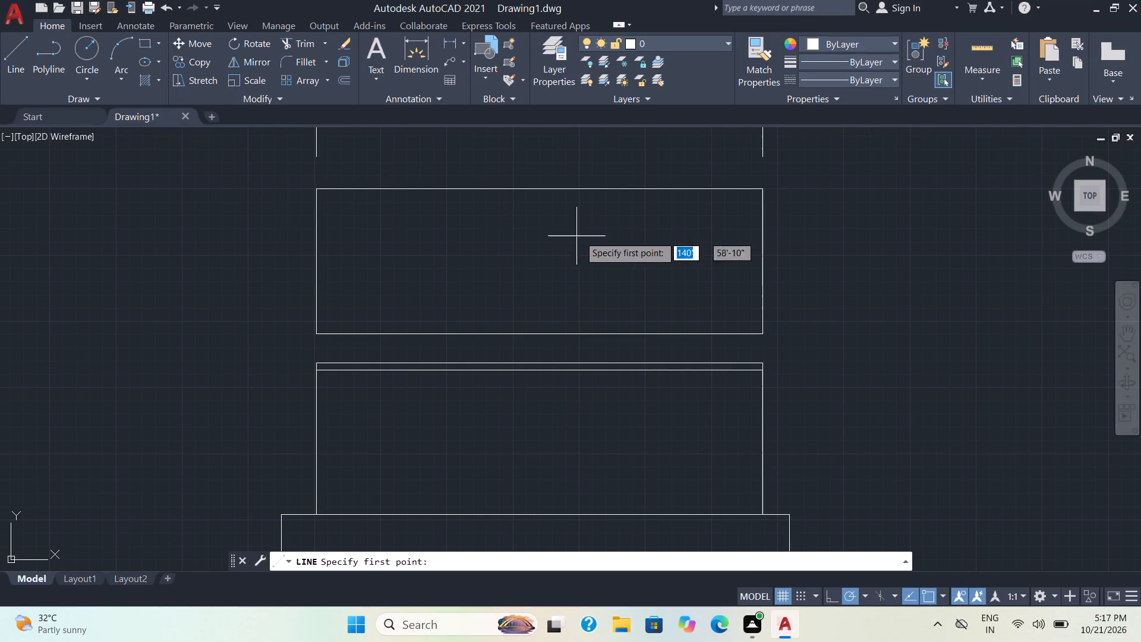
pyautogui.click(764, 332)
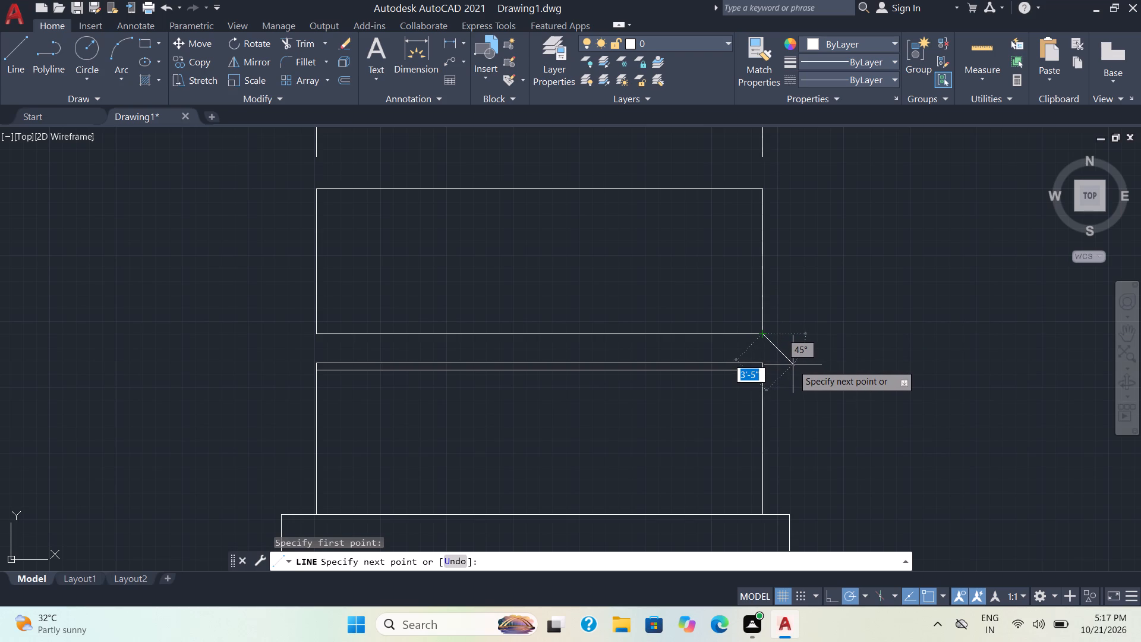
pyautogui.click(793, 364)
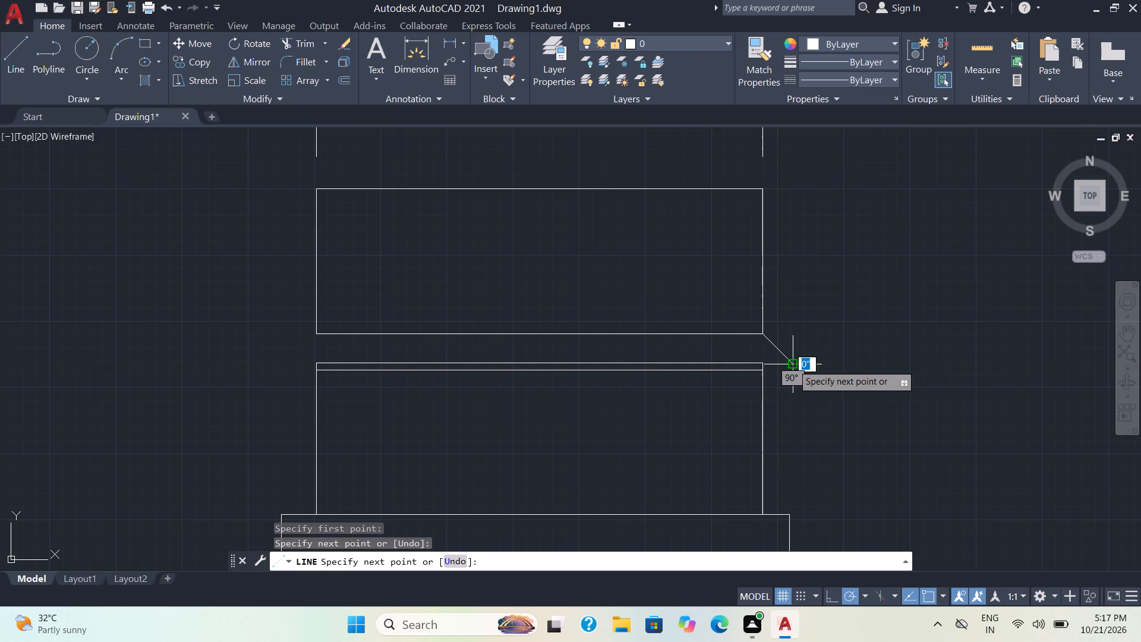
pyautogui.click(761, 361)
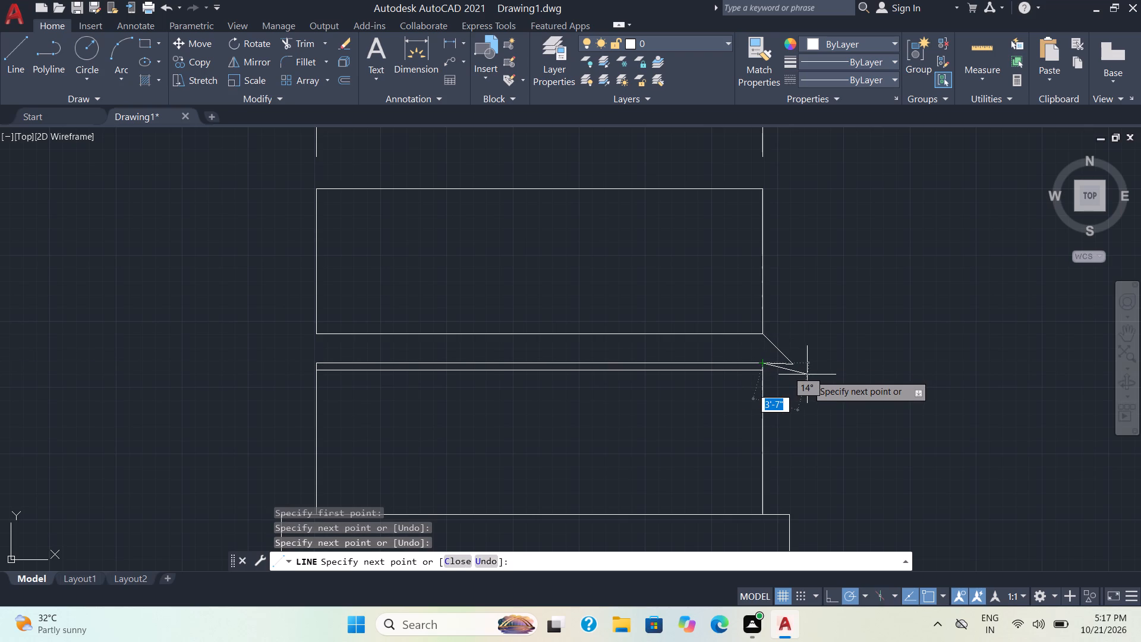
pyautogui.press('Escape')
# Erase the slightly sloped segment between the slanted line's outer end and the offset line's right end.
pyautogui.scroll(3, 776, 367)
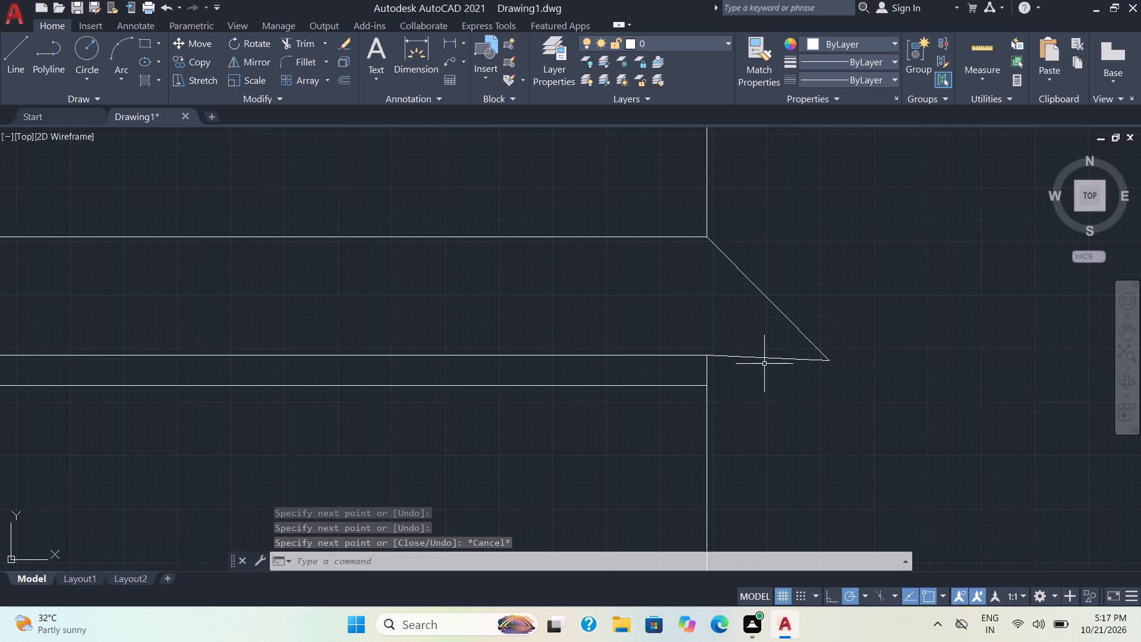
pyautogui.click(763, 358)
pyautogui.press('Delete')
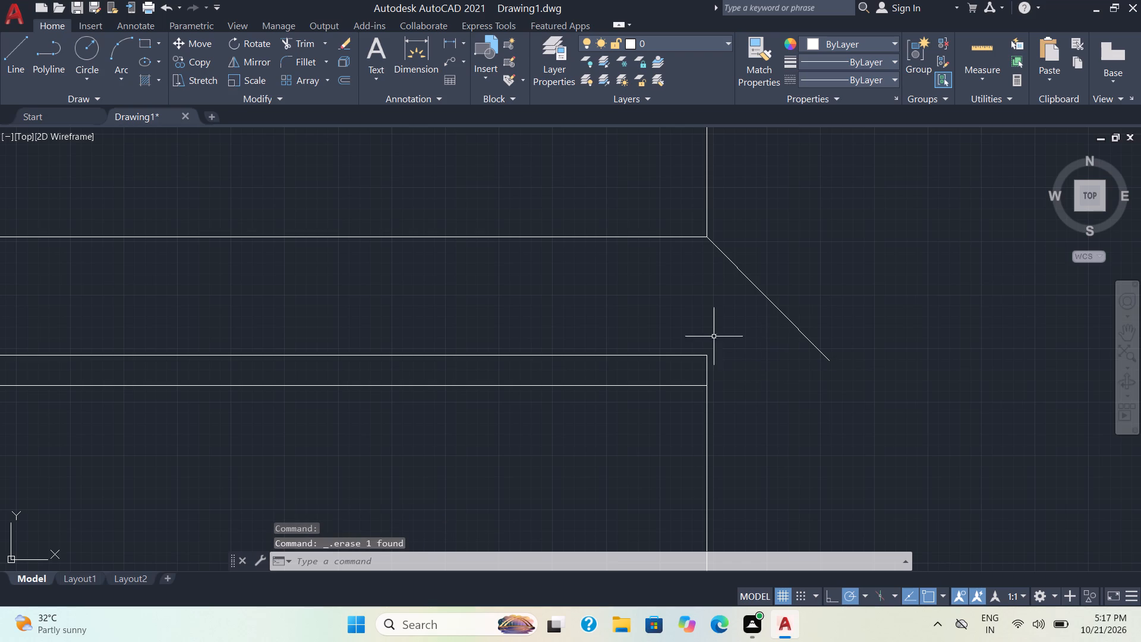
# Draw a horizontal line about 2'-9" outward from the offset line's right end, crossing the slanted line.
pyautogui.click(9, 54)
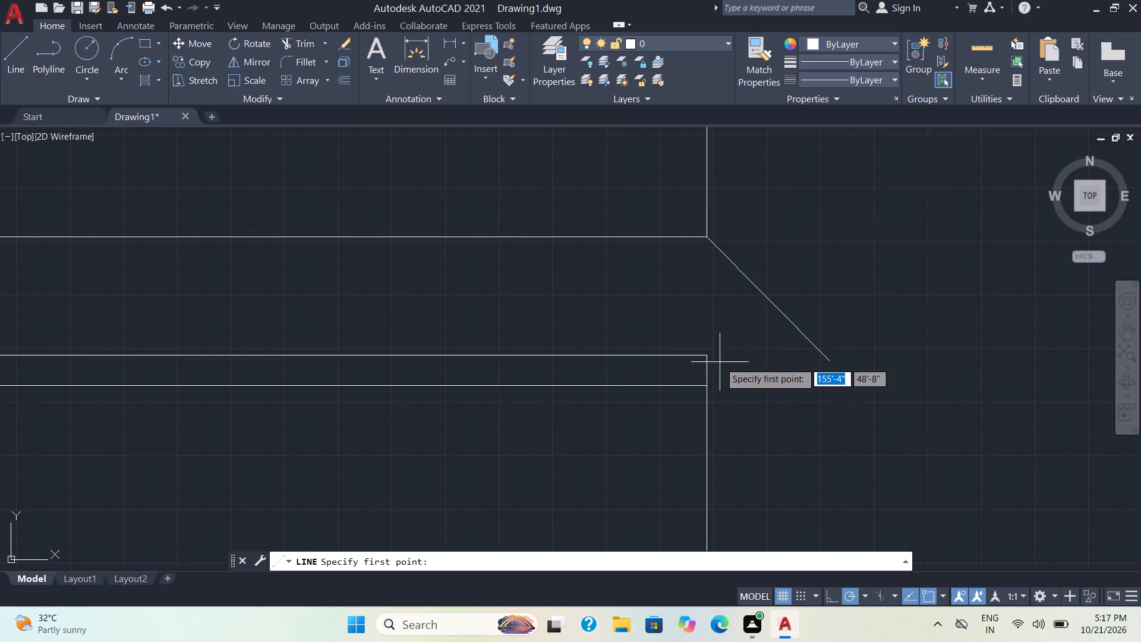
pyautogui.click(705, 357)
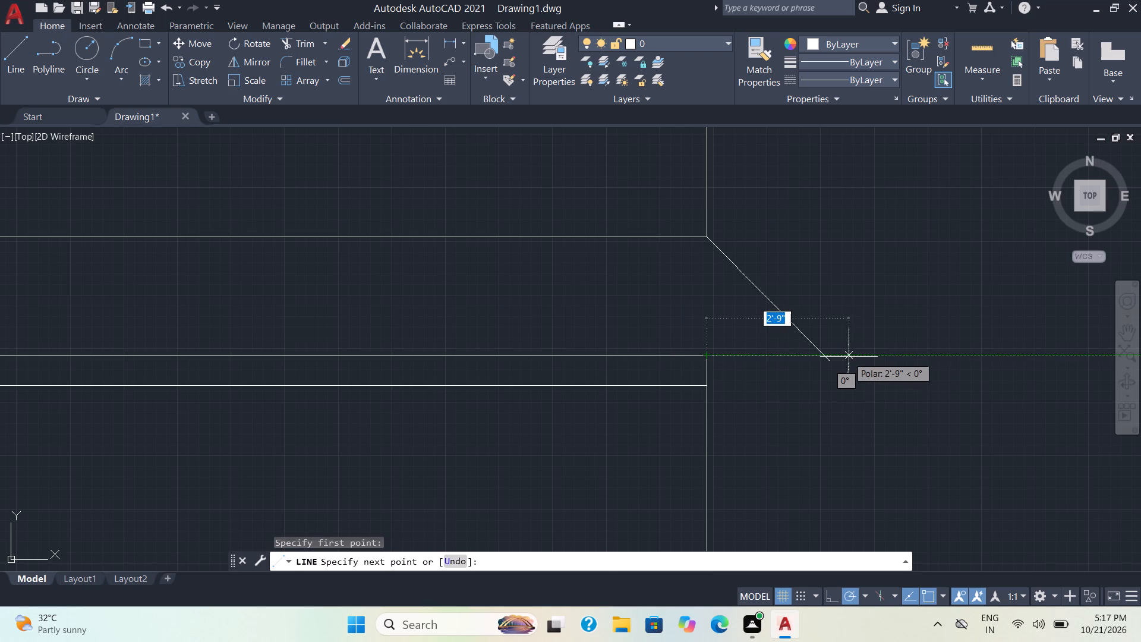
pyautogui.click(849, 355)
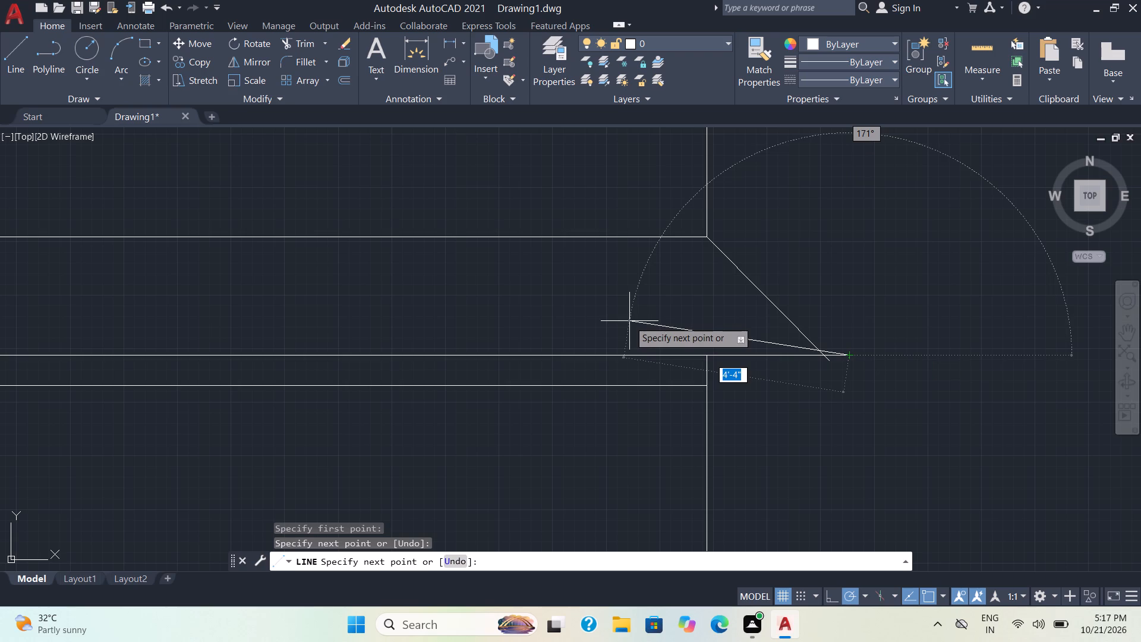
pyautogui.press('Escape')
# Trim the overshooting ends of the slanted and horizontal lines back to their intersection.
pyautogui.click(296, 40)
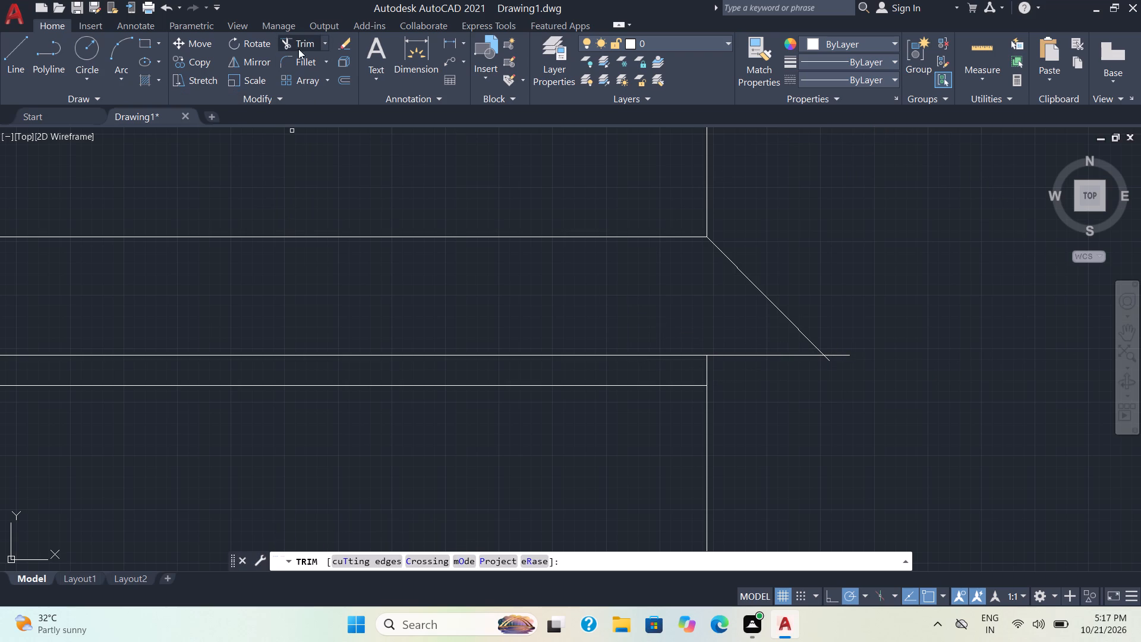
pyautogui.click(812, 373)
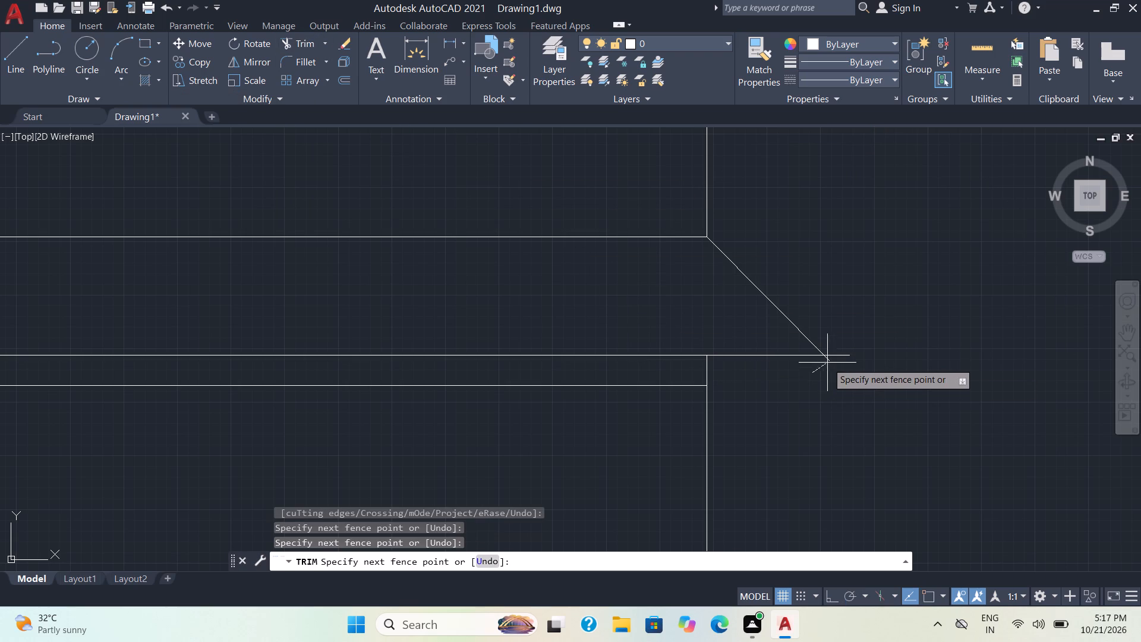
pyautogui.click(837, 349)
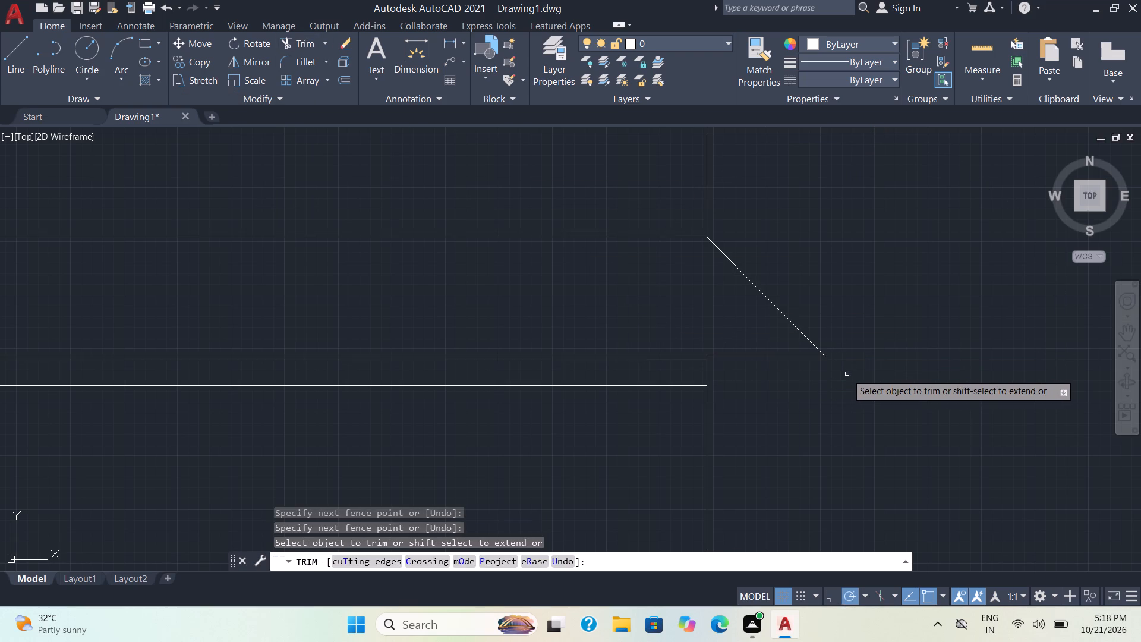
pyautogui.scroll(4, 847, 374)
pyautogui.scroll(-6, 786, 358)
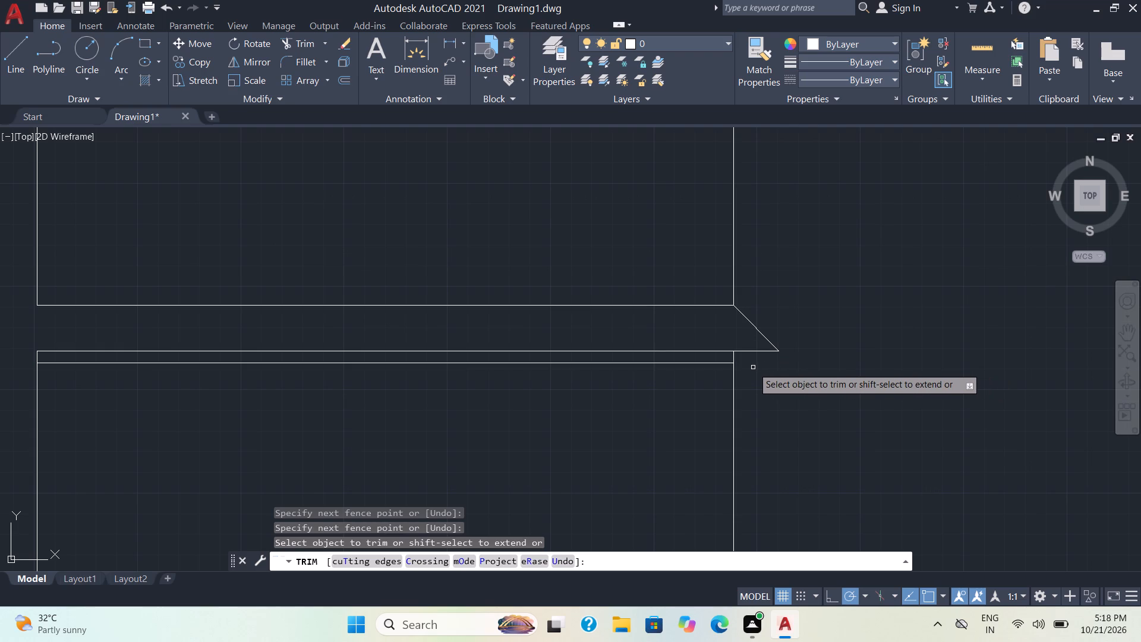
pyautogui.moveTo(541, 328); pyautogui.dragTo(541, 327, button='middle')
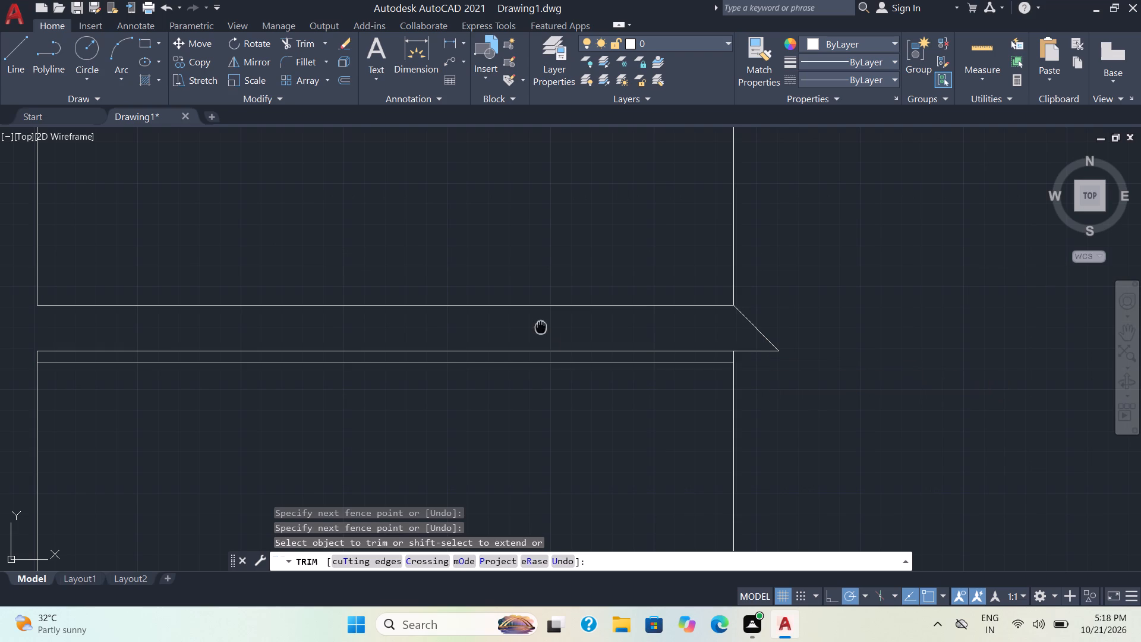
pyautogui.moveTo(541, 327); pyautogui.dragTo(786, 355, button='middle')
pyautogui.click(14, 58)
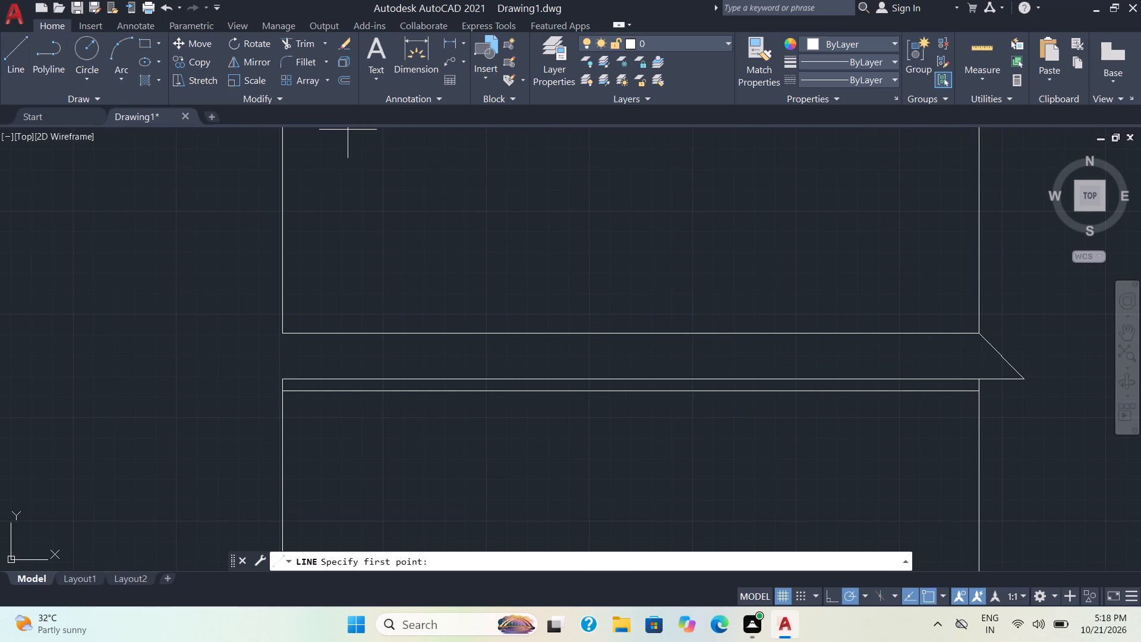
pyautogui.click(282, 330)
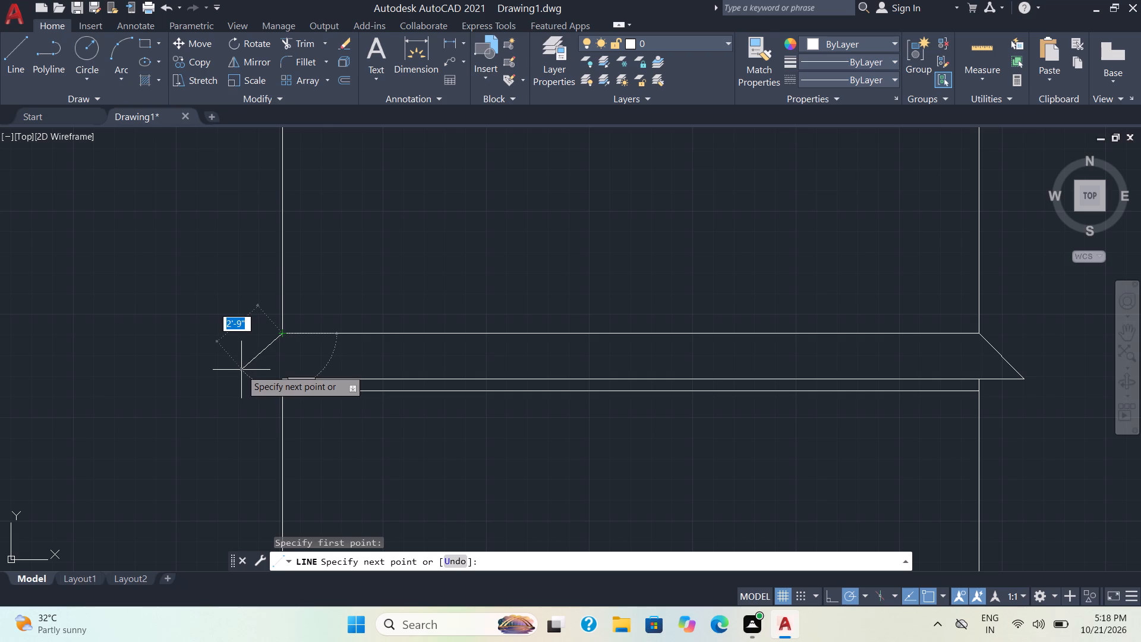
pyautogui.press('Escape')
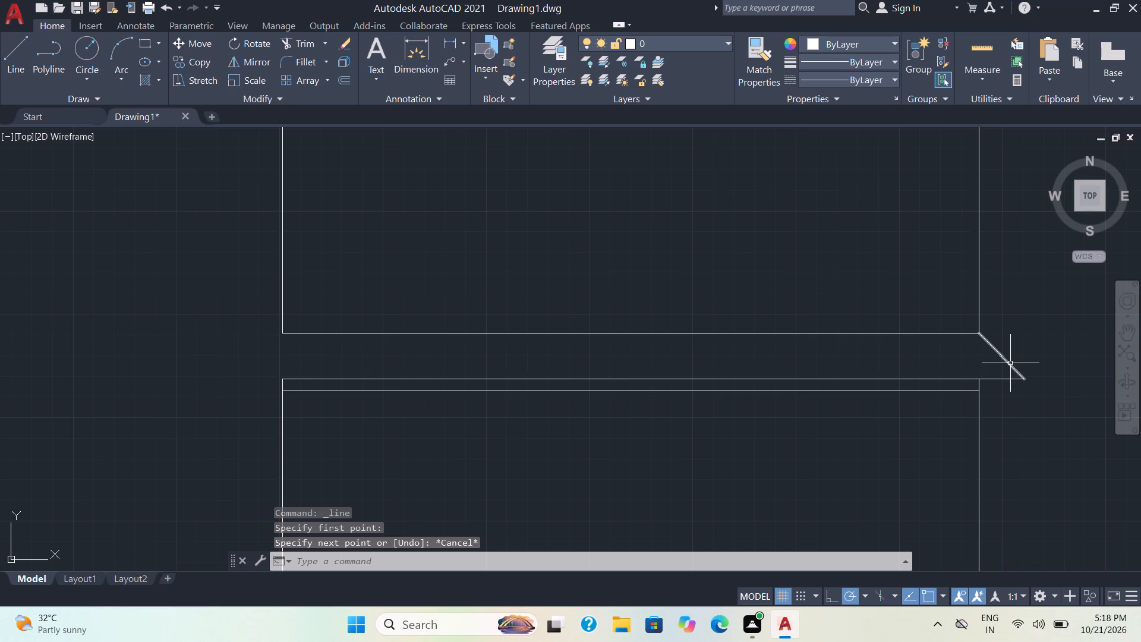
# Copy the slanted line from its upper end to the middle outline's bottom-left corner and the top outline's bottom-right corner.
pyautogui.click(1010, 363)
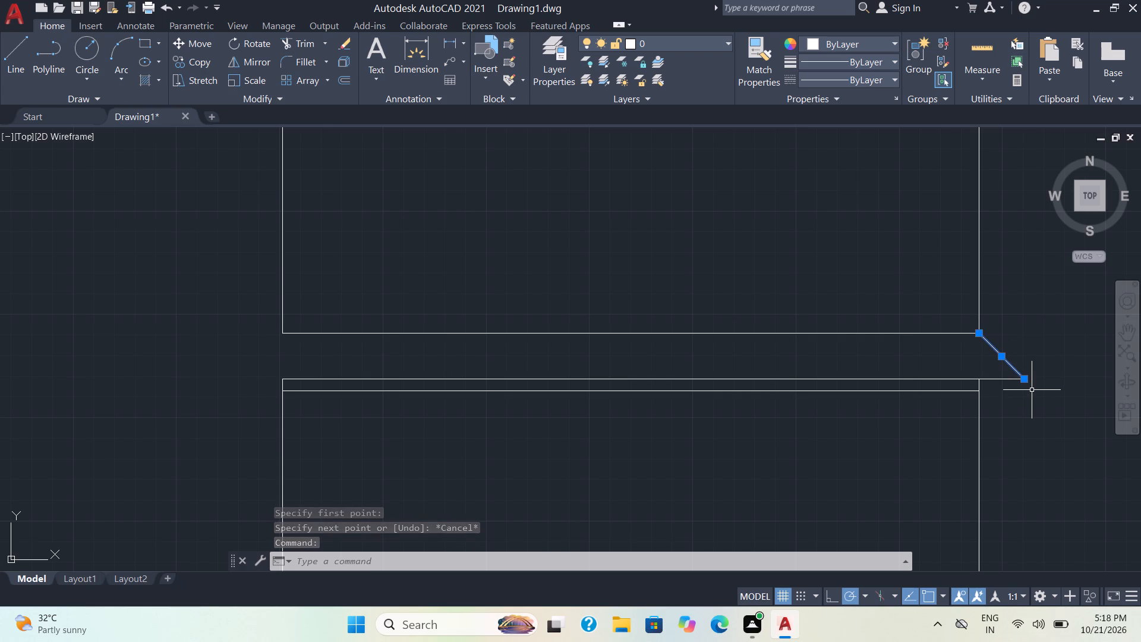
pyautogui.press('c')
pyautogui.press('o')
pyautogui.press('Return')
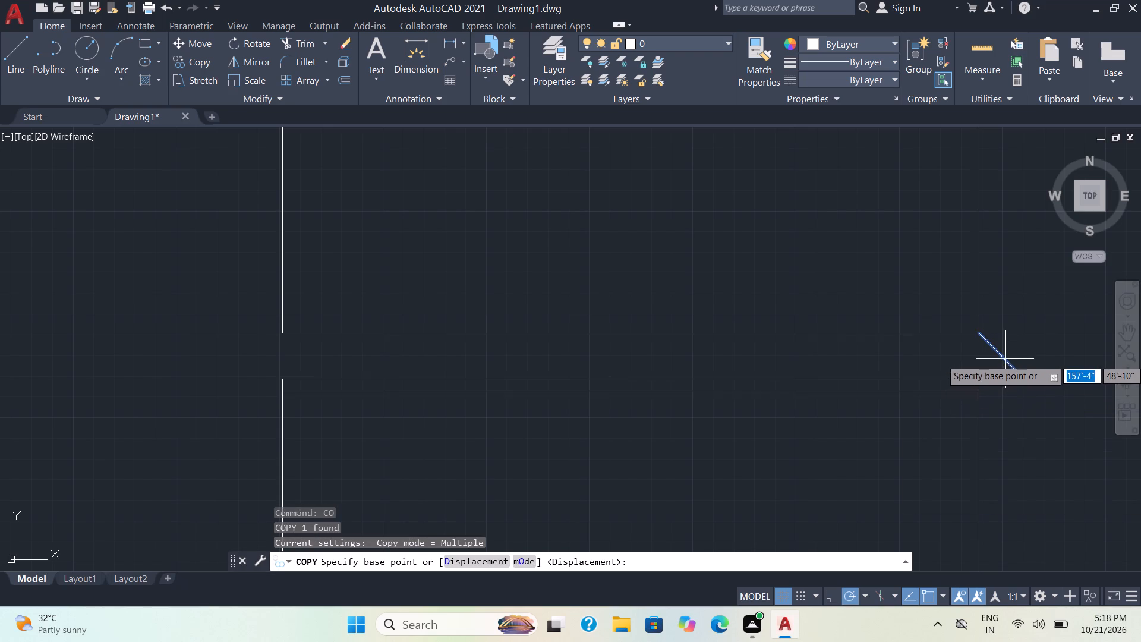
pyautogui.click(978, 332)
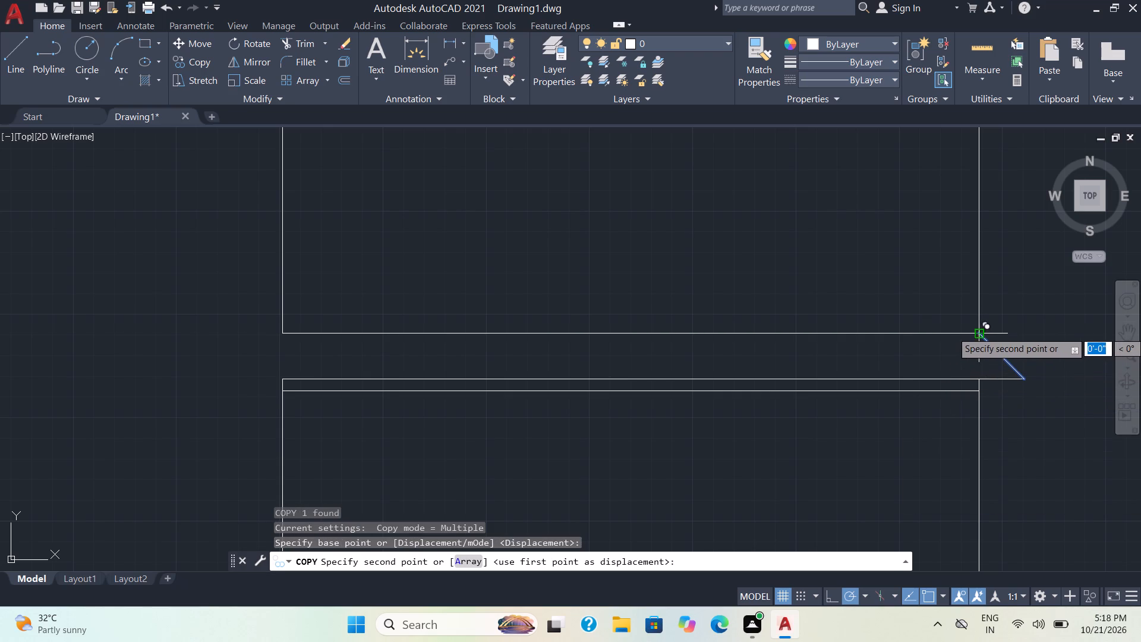
pyautogui.click(279, 331)
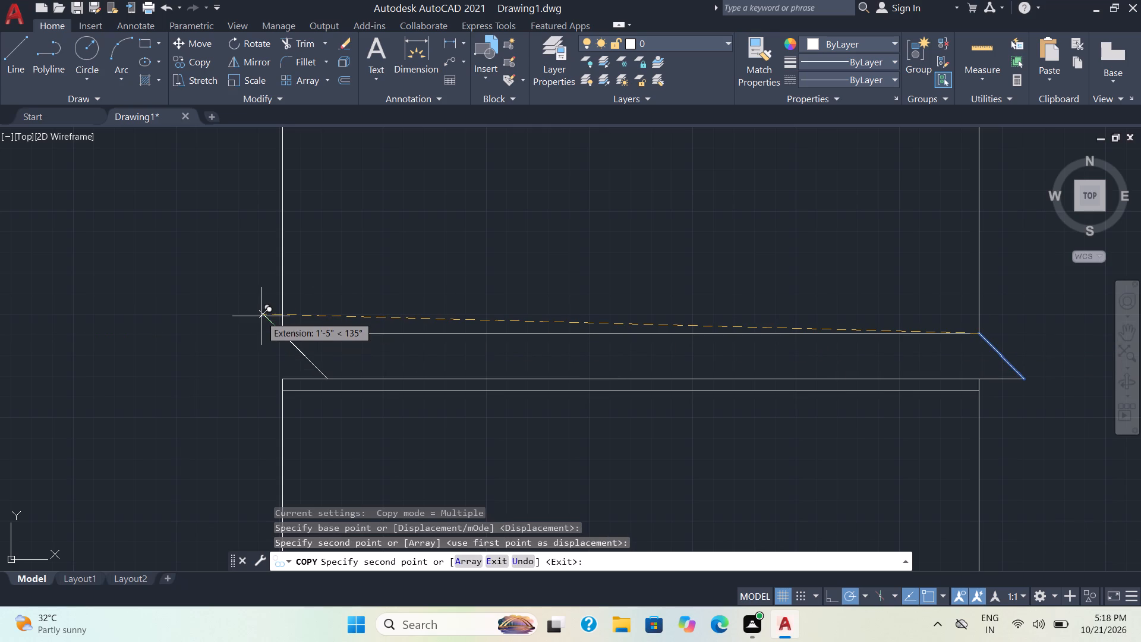
pyautogui.scroll(-2, 627, 301)
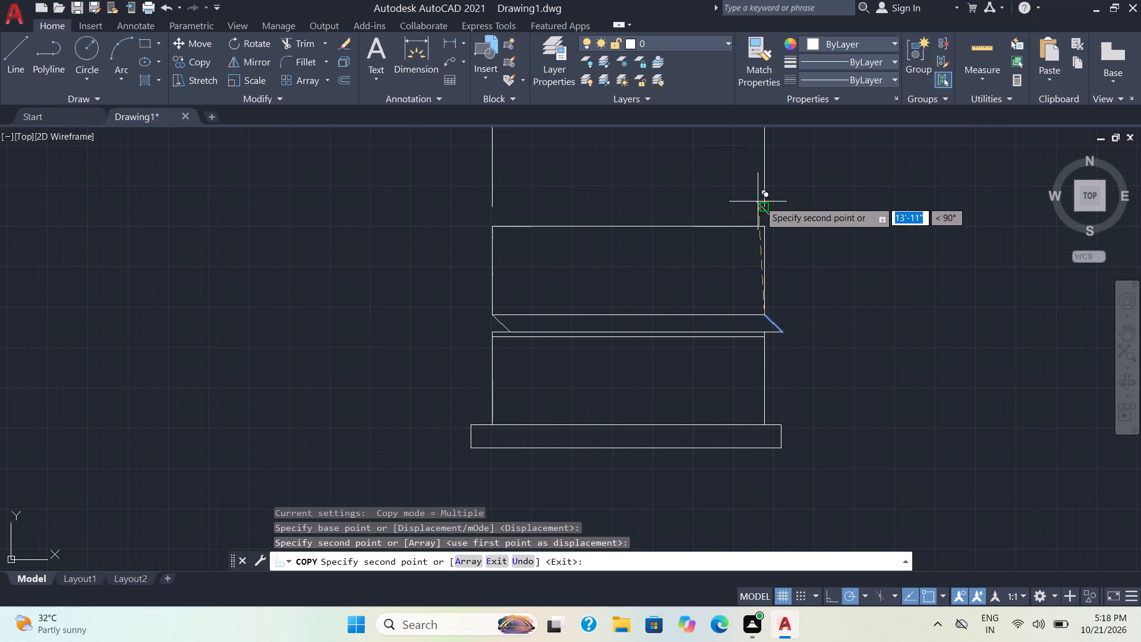
pyautogui.scroll(3, 763, 207)
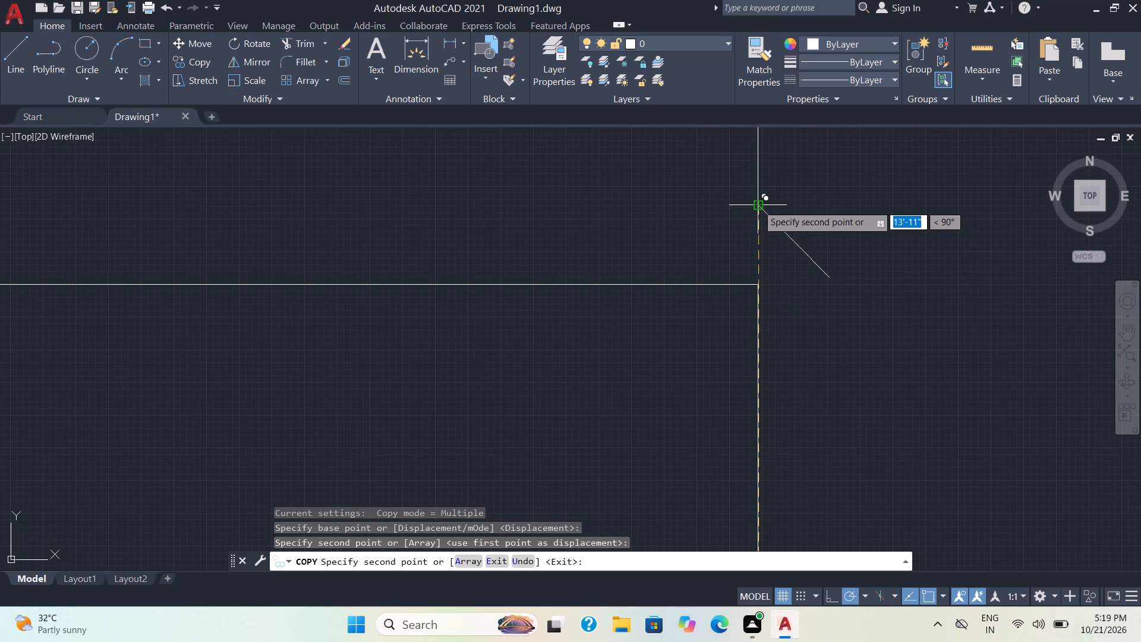
pyautogui.click(758, 205)
pyautogui.scroll(-2, 763, 206)
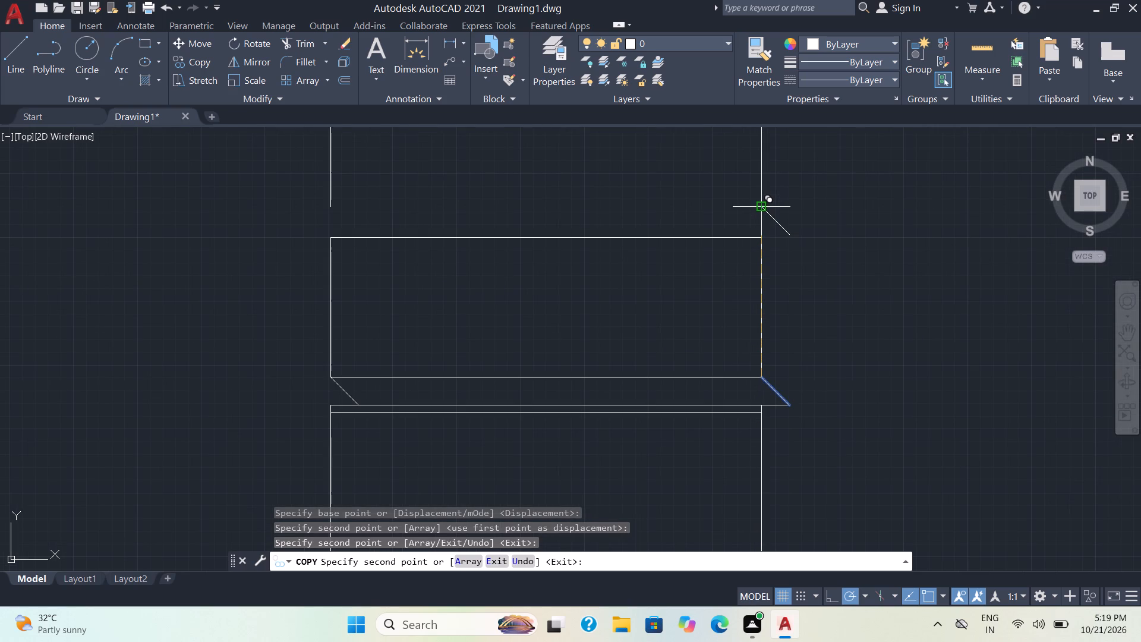
pyautogui.press('Escape')
# Mirror the slanted line at the middle outline's bottom-left corner about the vertical wall line, erasing the source line.
pyautogui.scroll(1, 677, 347)
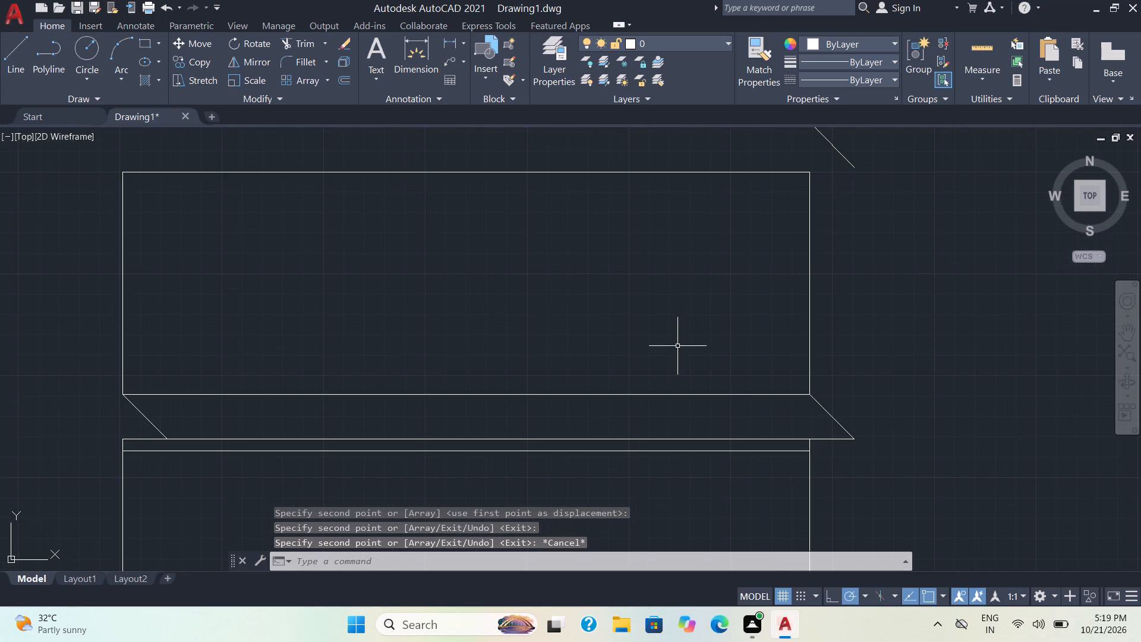
pyautogui.moveTo(677, 345); pyautogui.dragTo(839, 287, button='middle')
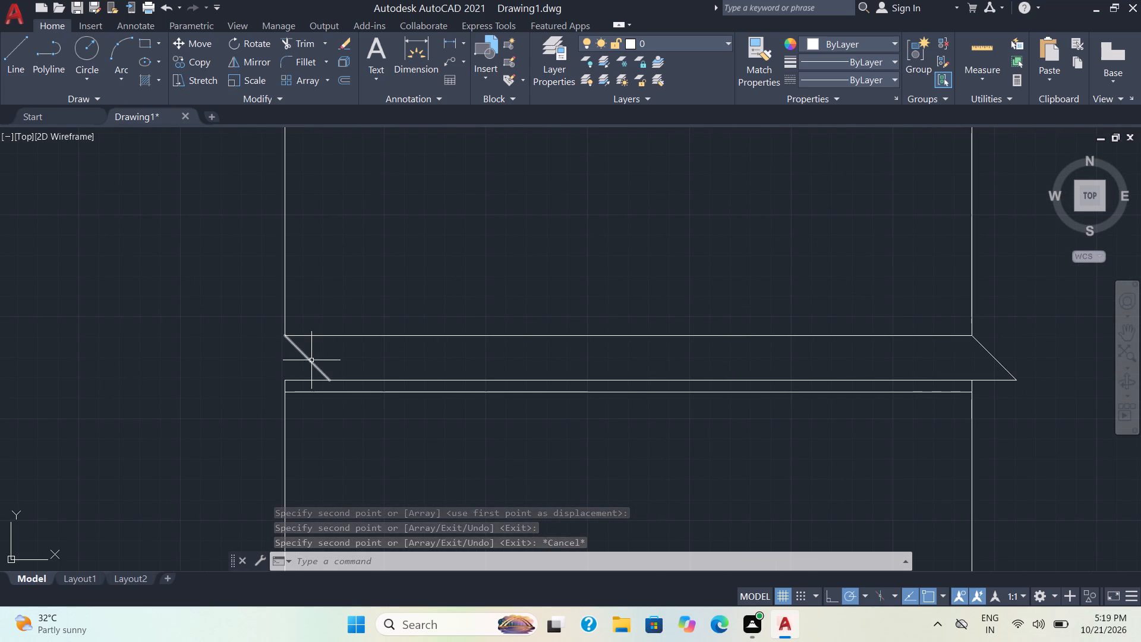
pyautogui.click(311, 360)
pyautogui.press('m')
pyautogui.press('i')
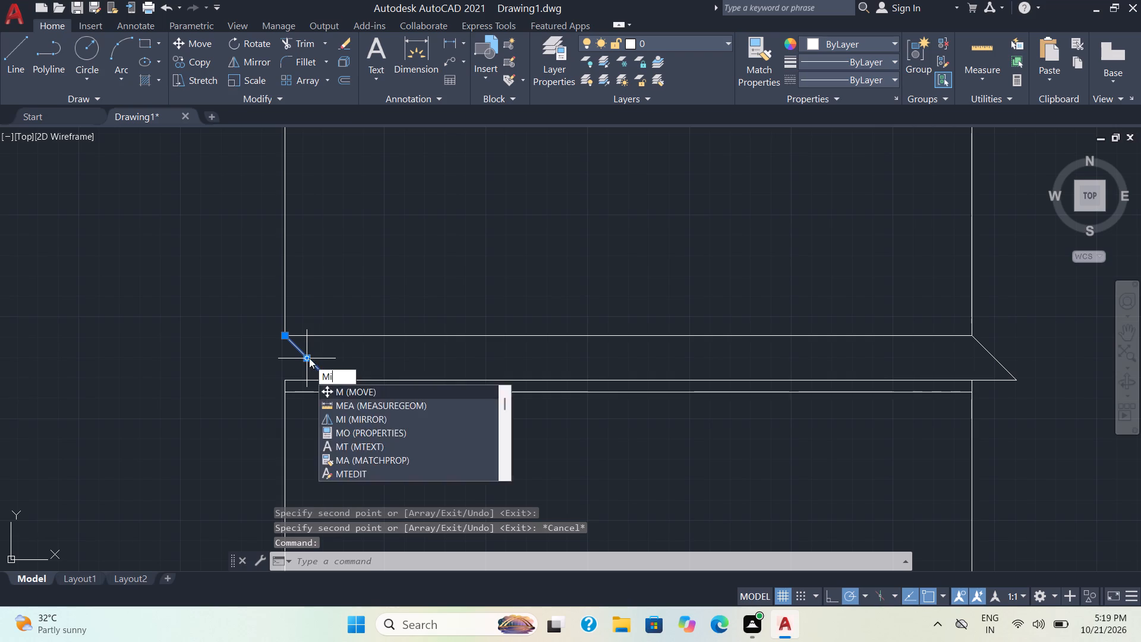
pyautogui.press('Return')
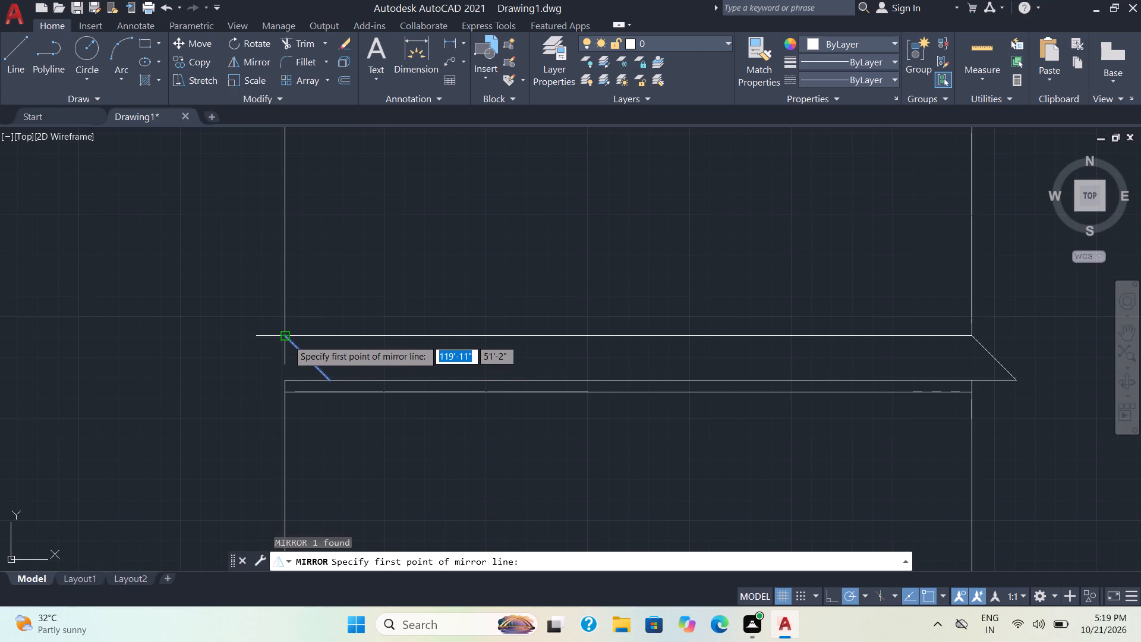
pyautogui.click(288, 339)
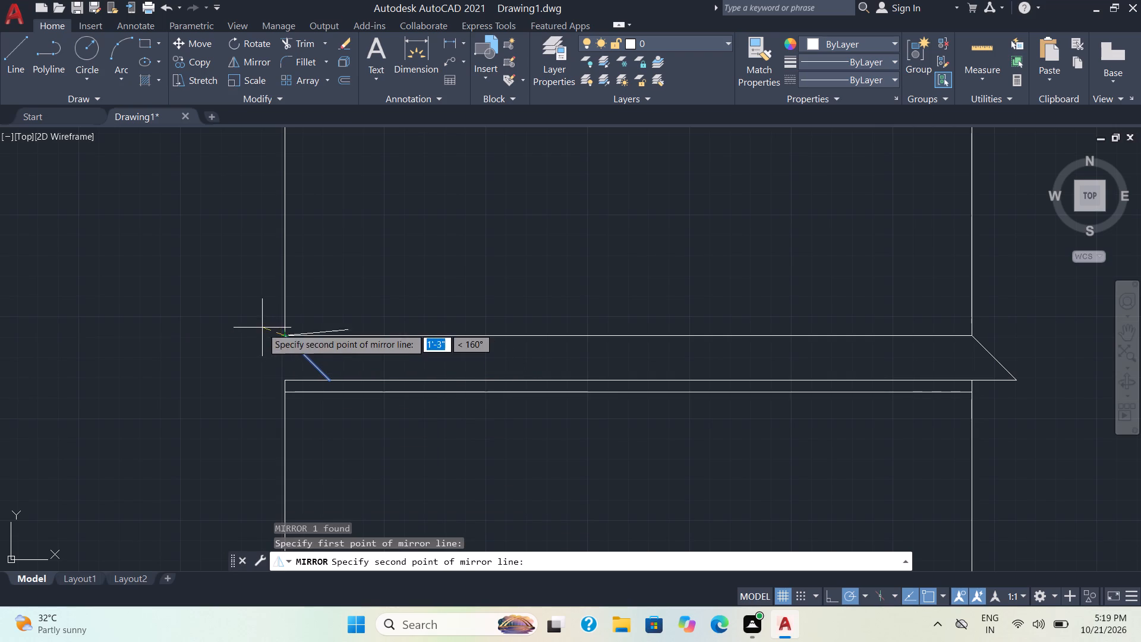
pyautogui.click(286, 377)
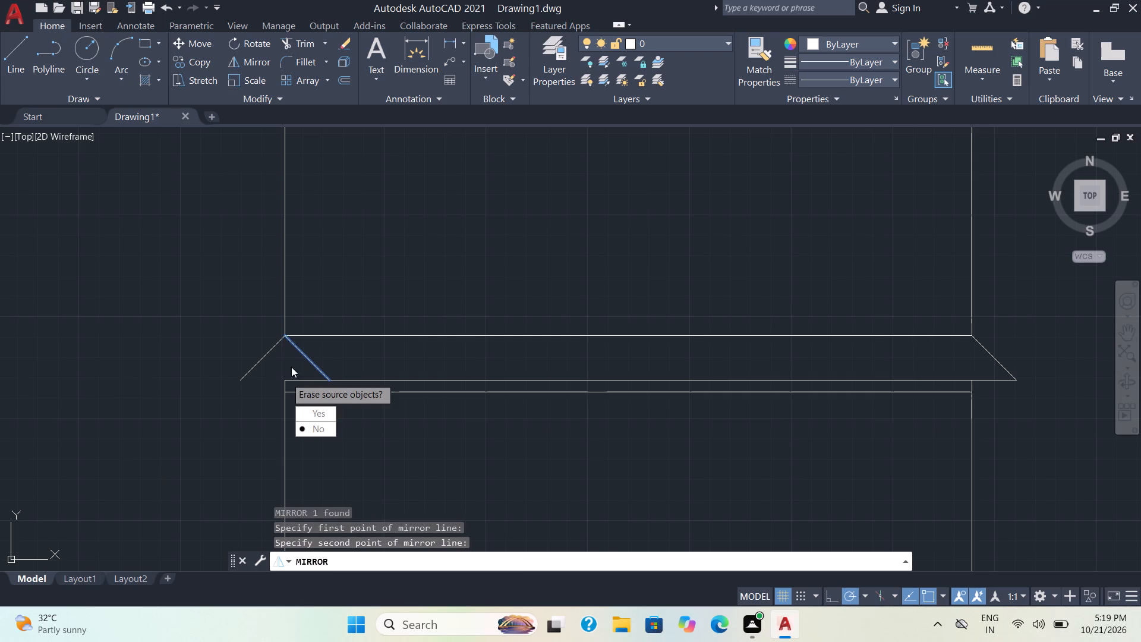
pyautogui.moveTo(322, 413); pyautogui.dragTo(286, 377)
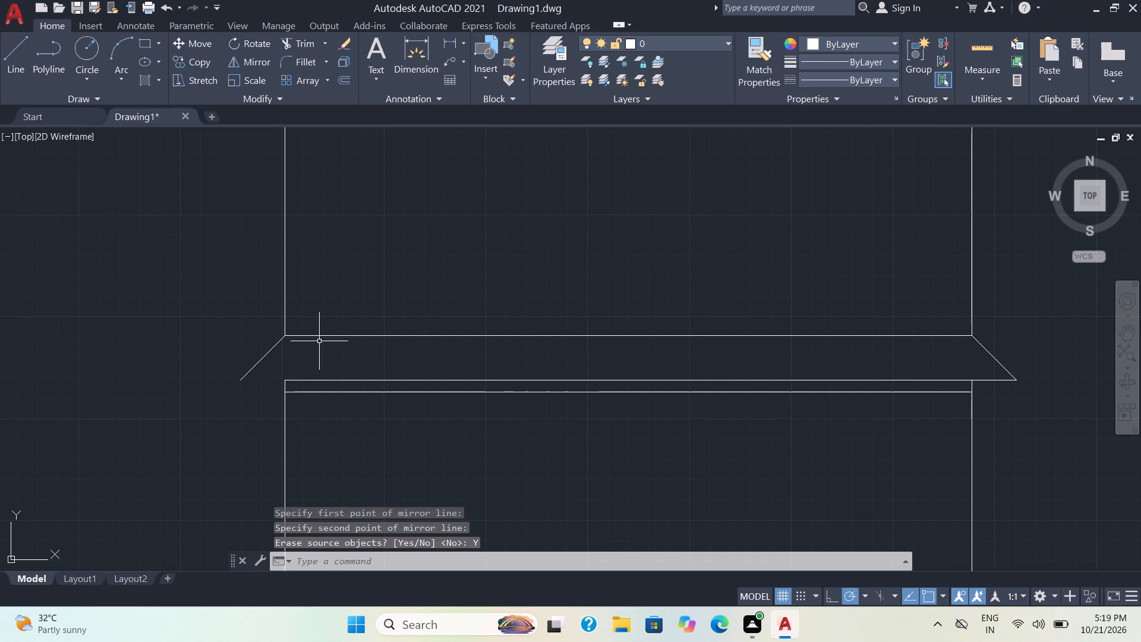
# Draw a horizontal line about 2'-3" from the upper offset line's left end outward to the mirrored slanted line's lower end.
pyautogui.click(19, 57)
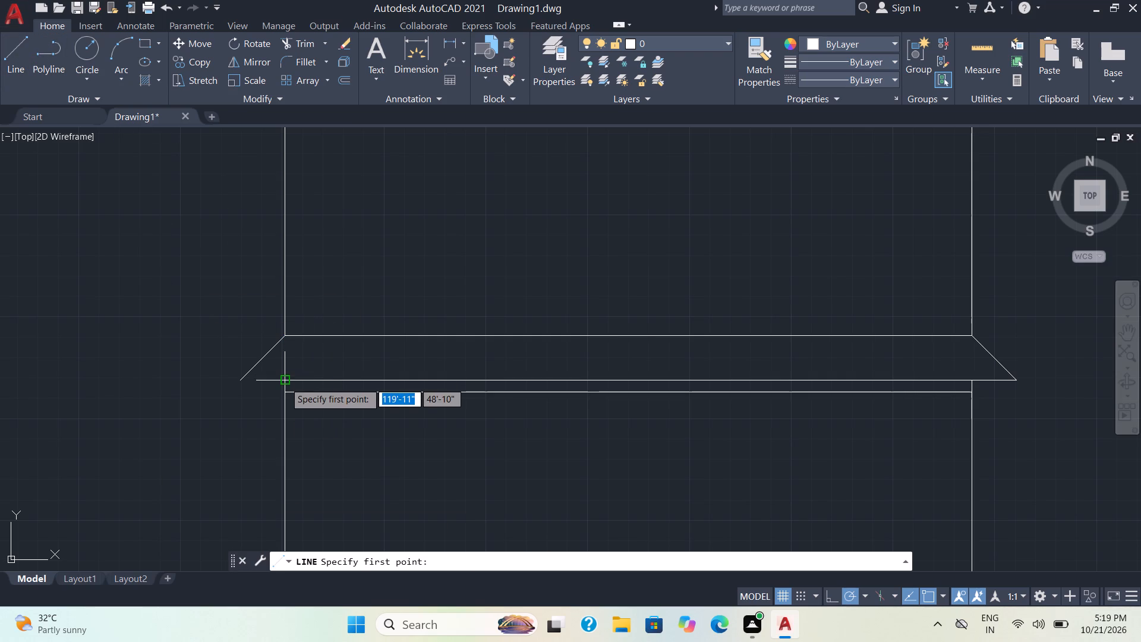
pyautogui.click(285, 382)
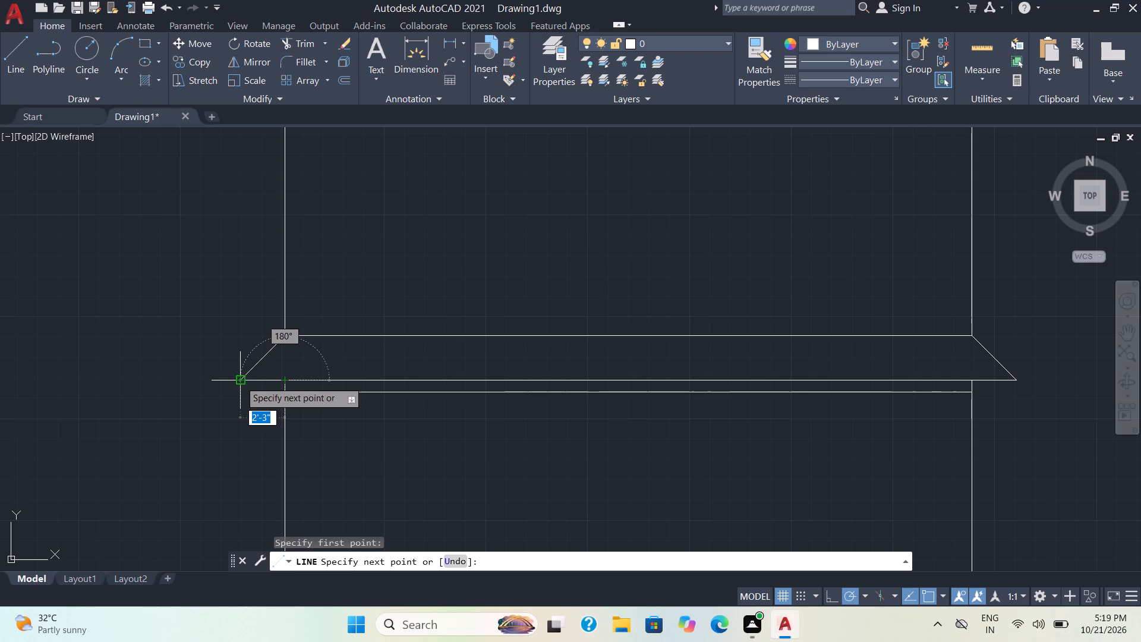
pyautogui.click(240, 381)
pyautogui.press('Escape')
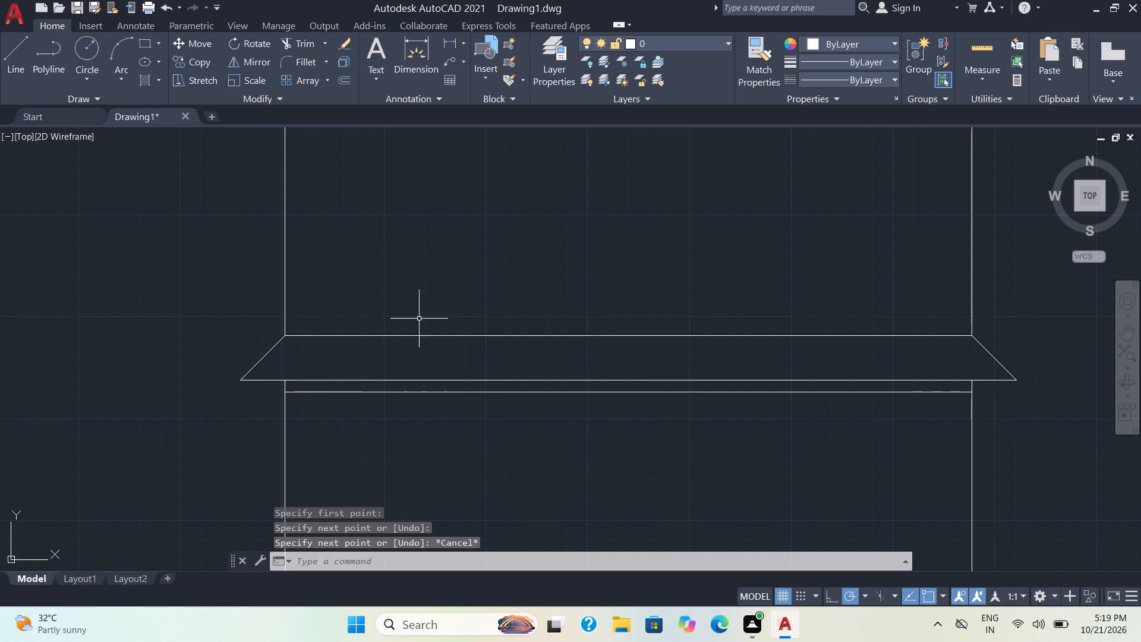
# Draw a line about 2'-3" outward from the lower parallel line's left end, then up to the left slanted line's lower end.
pyautogui.scroll(-1, 428, 309)
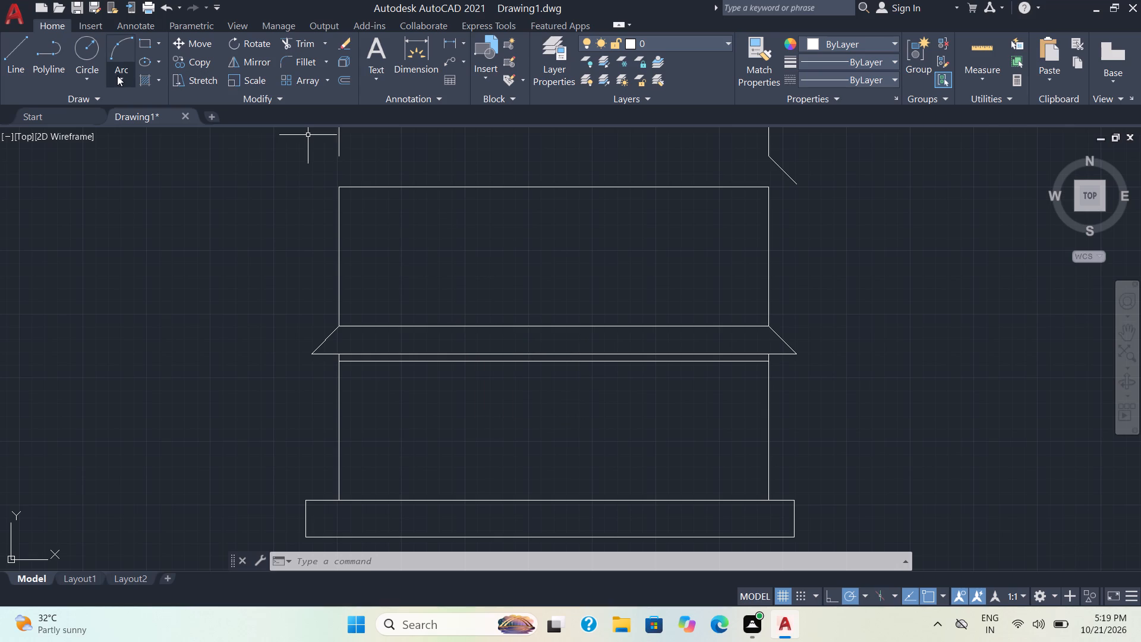
pyautogui.click(14, 67)
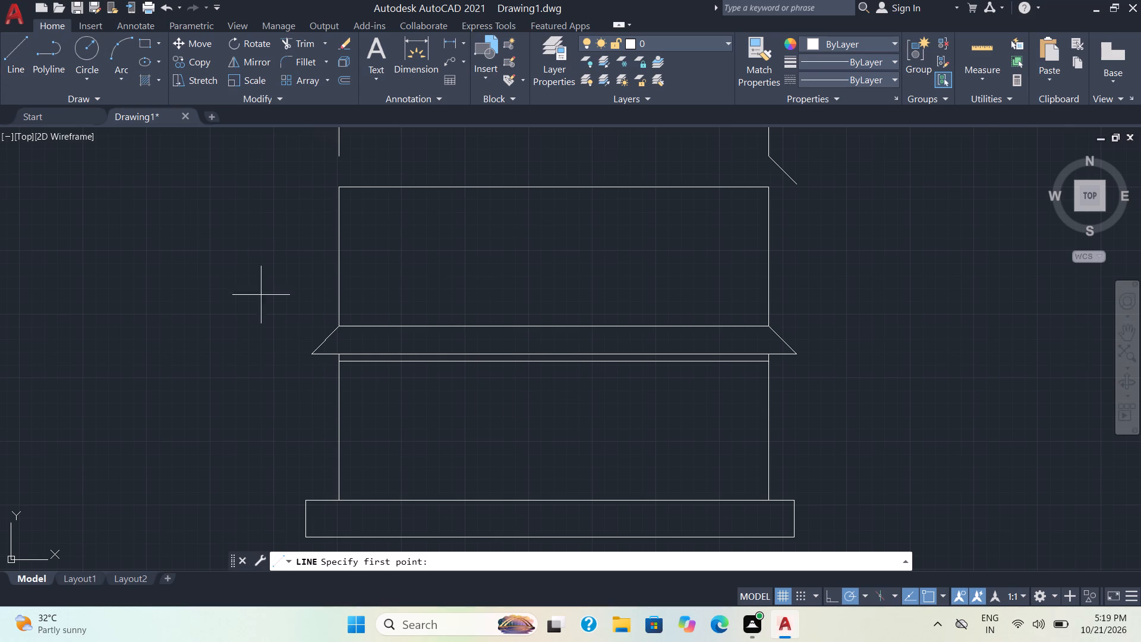
pyautogui.scroll(3, 327, 353)
pyautogui.click(370, 395)
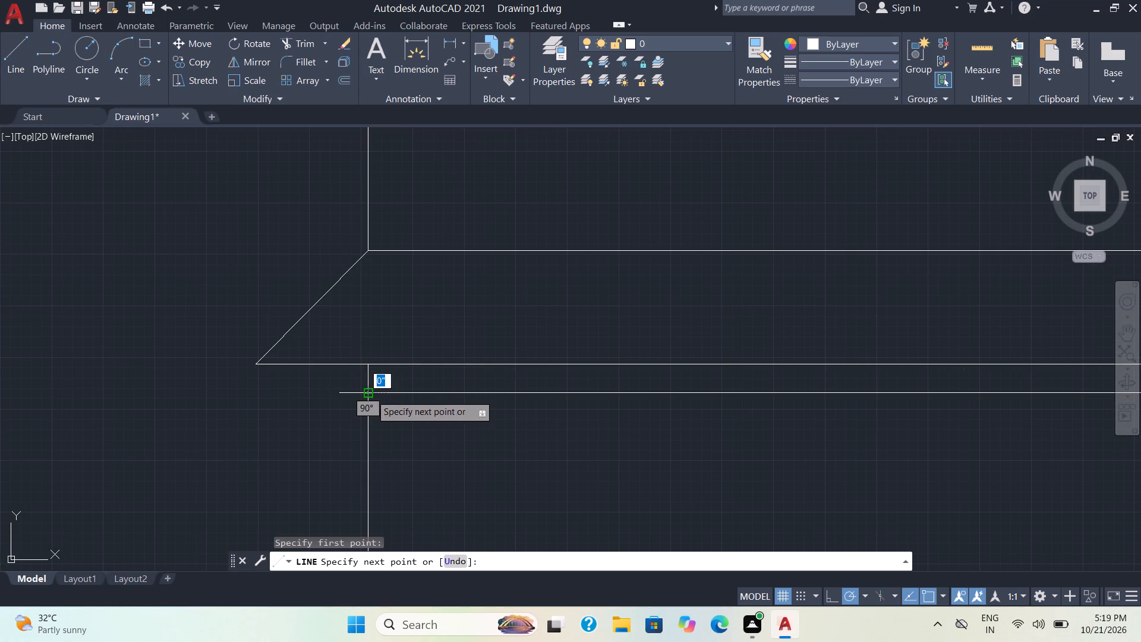
pyautogui.click(255, 388)
pyautogui.click(257, 364)
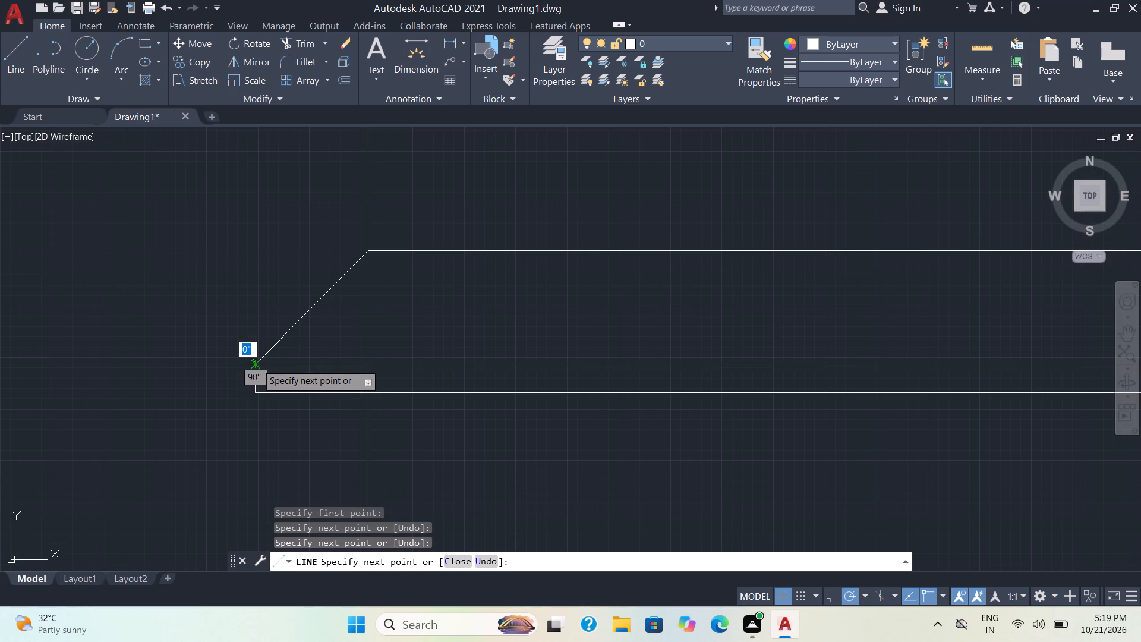
pyautogui.press('Escape')
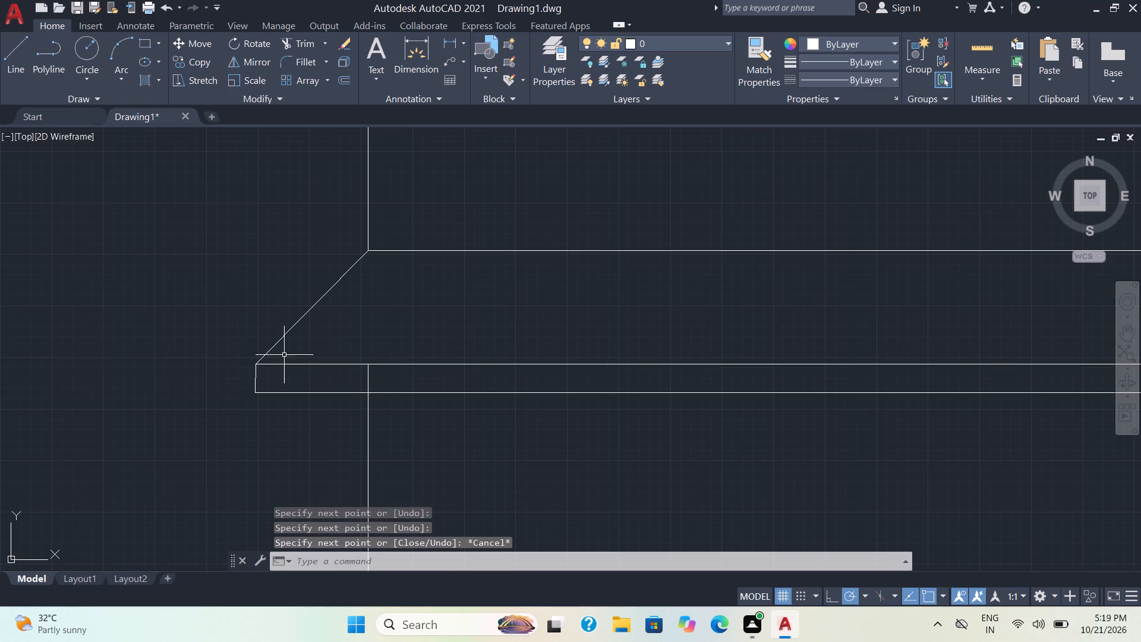
# Erase the slightly off-vertical segment closing the left end of the projection.
pyautogui.scroll(2, 264, 348)
pyautogui.moveTo(264, 348); pyautogui.dragTo(285, 195, button='middle')
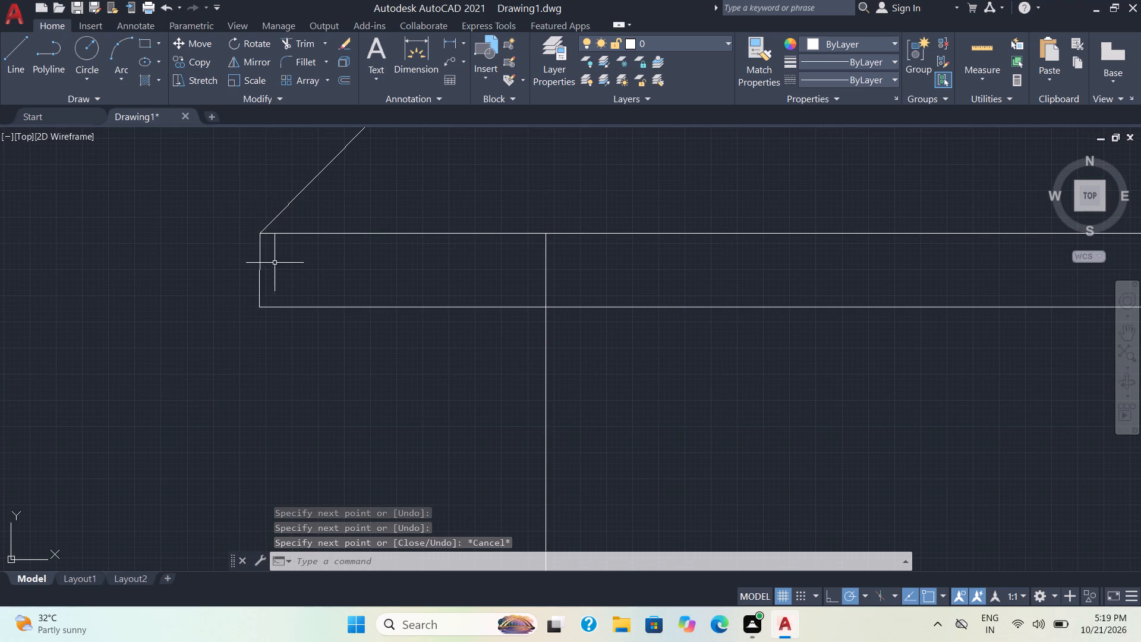
pyautogui.click(260, 272)
pyautogui.press('Delete')
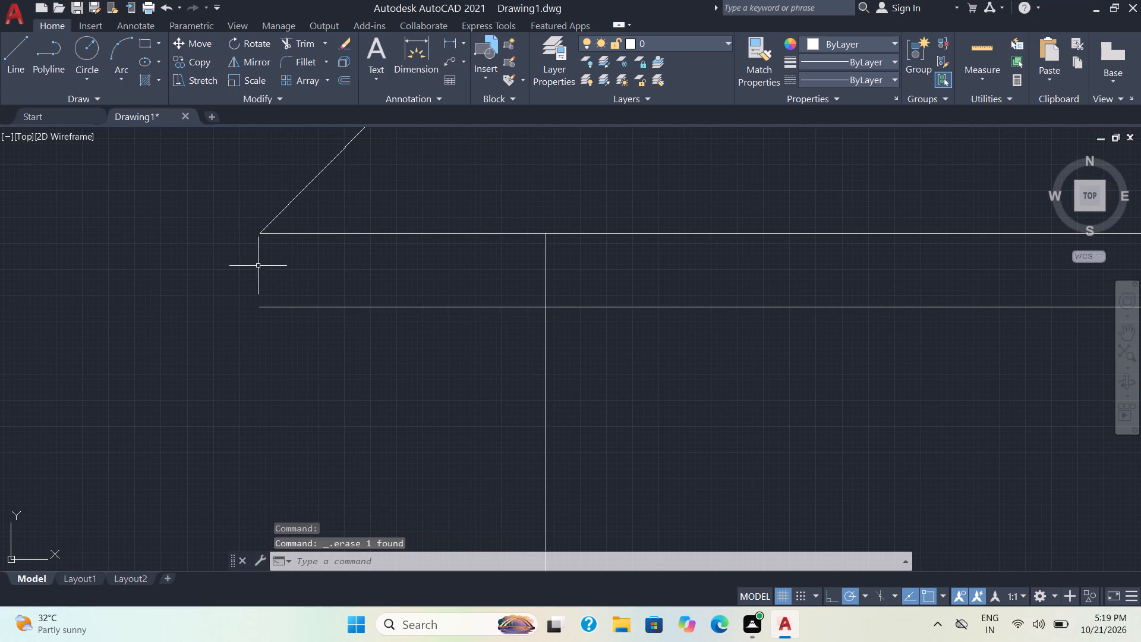
# Draw a vertical line about 9" down from the left slanted line's lower end, crossing past the lower horizontal line.
pyautogui.click(15, 63)
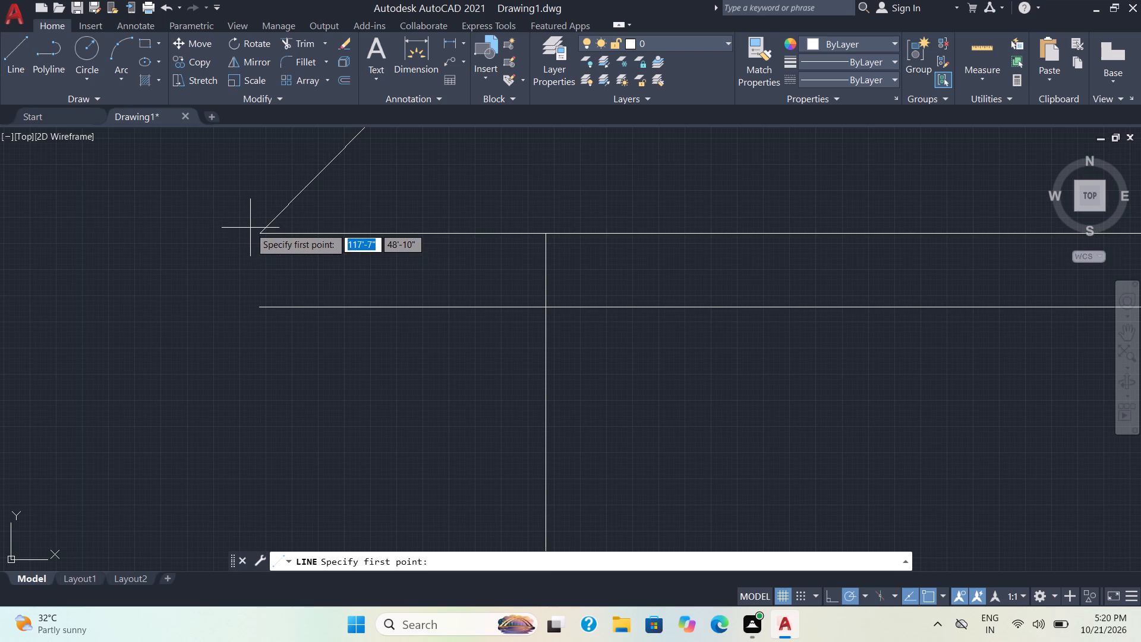
pyautogui.click(260, 234)
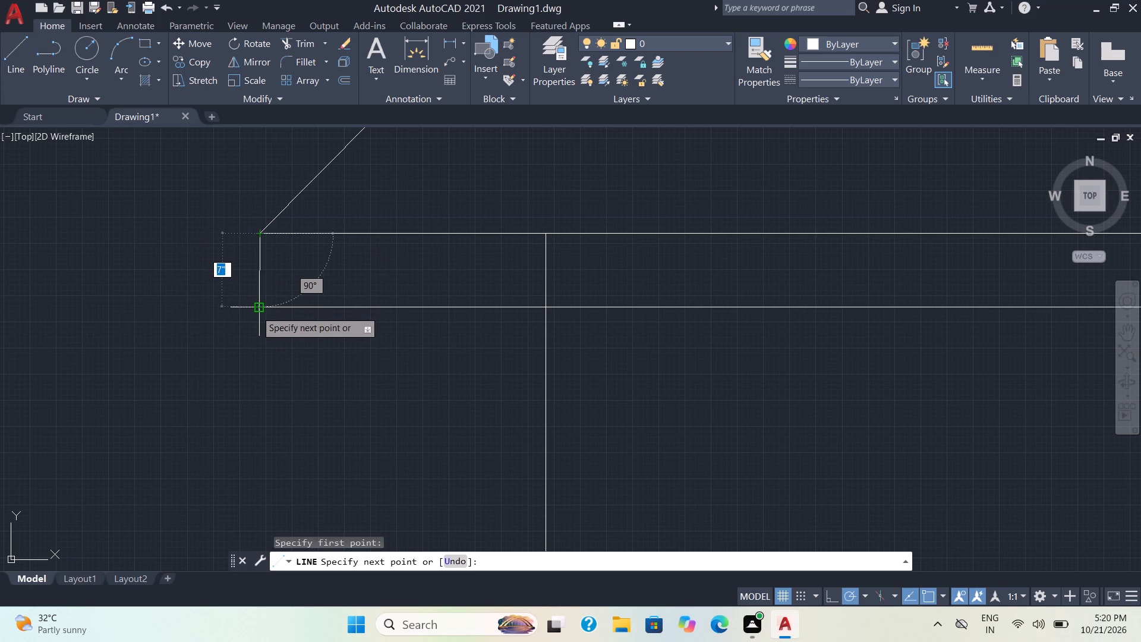
pyautogui.scroll(2, 260, 311)
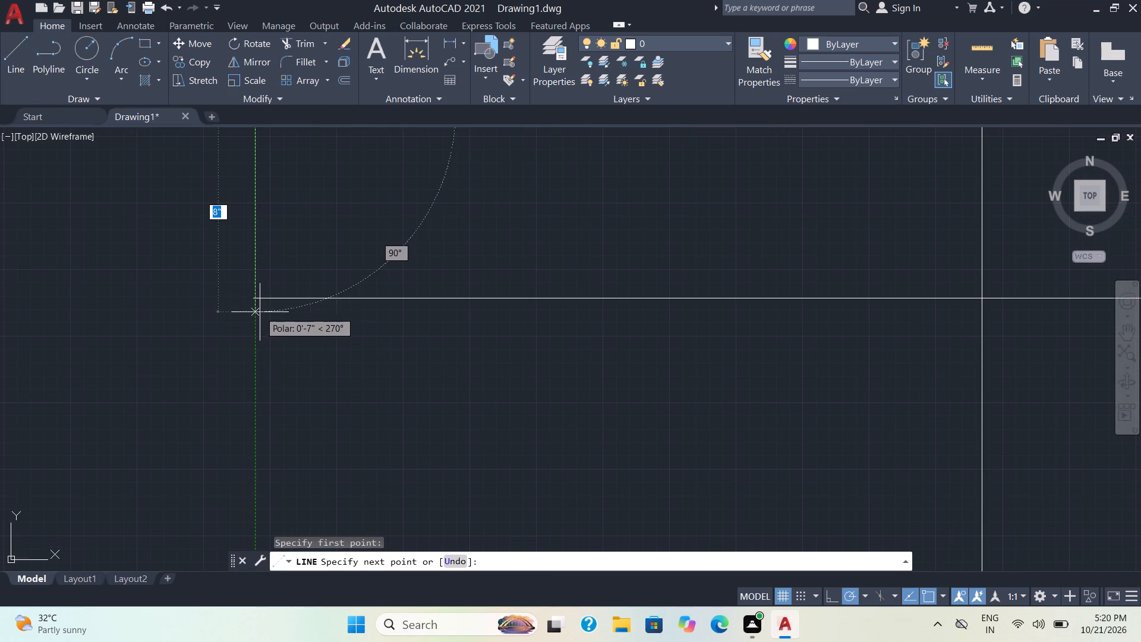
pyautogui.click(251, 361)
pyautogui.scroll(-1, 289, 366)
pyautogui.press('Escape')
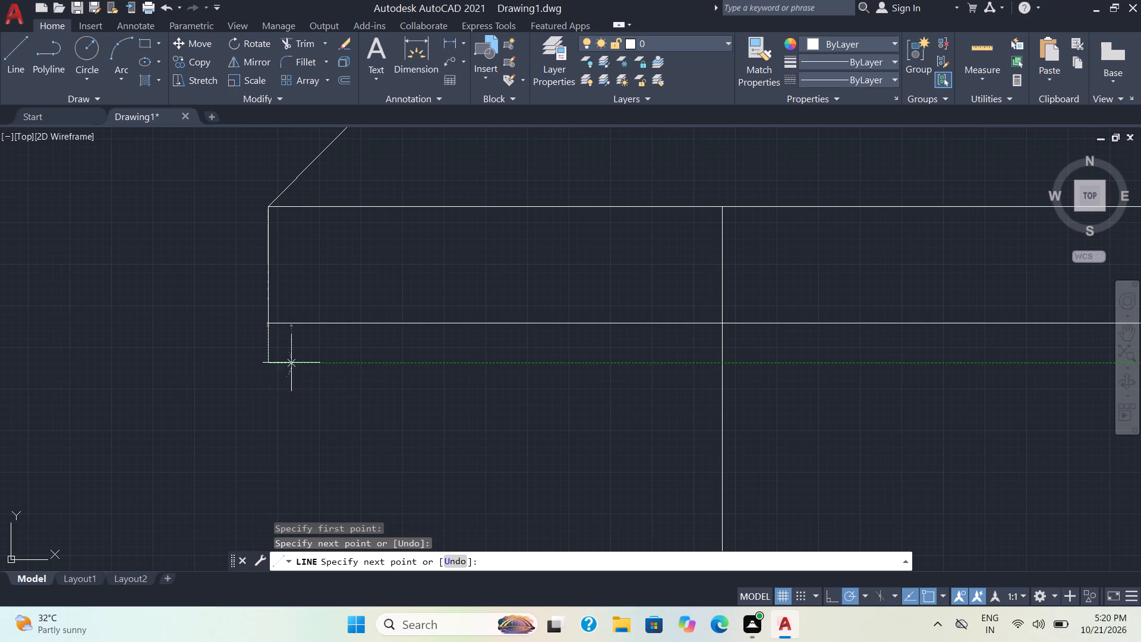
# Trim the overshooting ends at the projection's lower-left corner and the left wall segment between the two horizontal lines.
pyautogui.click(305, 42)
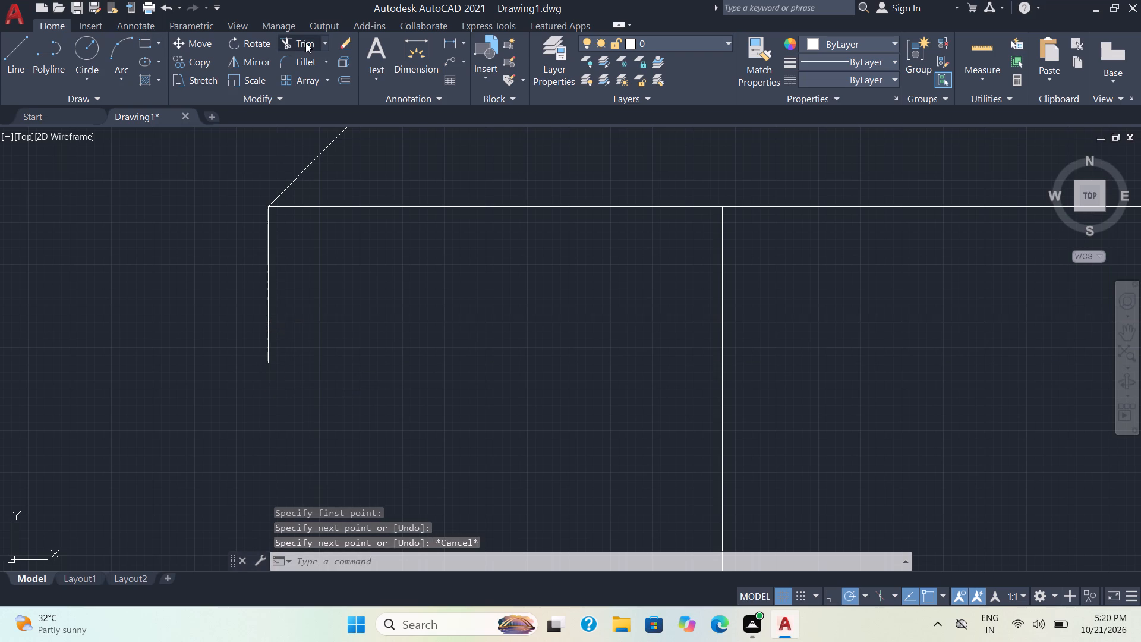
pyautogui.click(270, 343)
pyautogui.scroll(6, 270, 343)
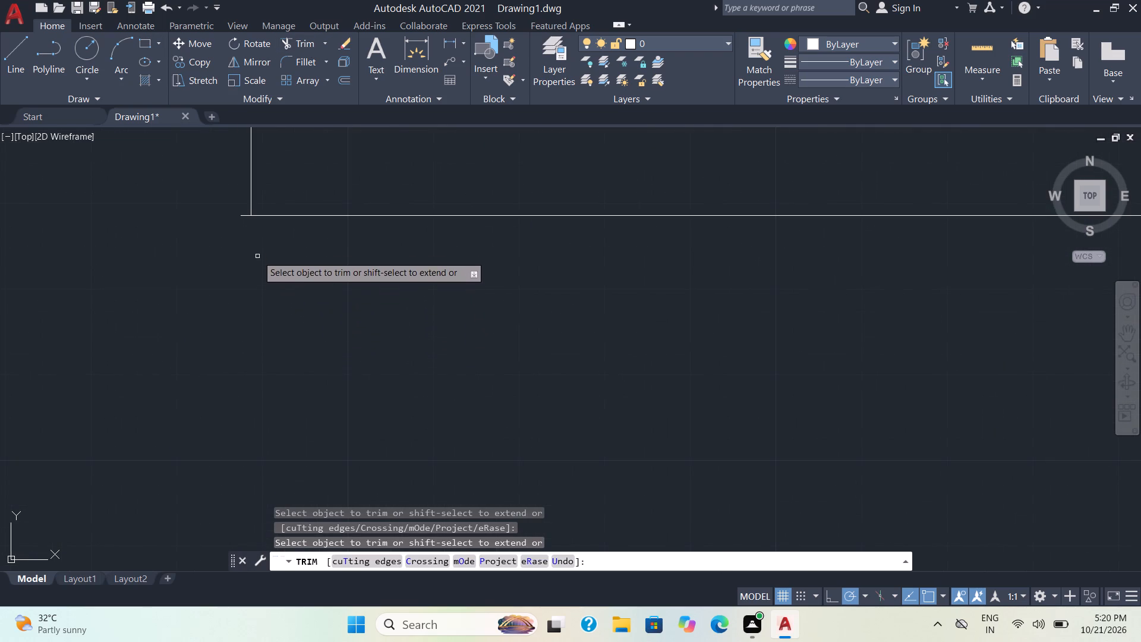
pyautogui.click(242, 218)
pyautogui.scroll(-3, 362, 298)
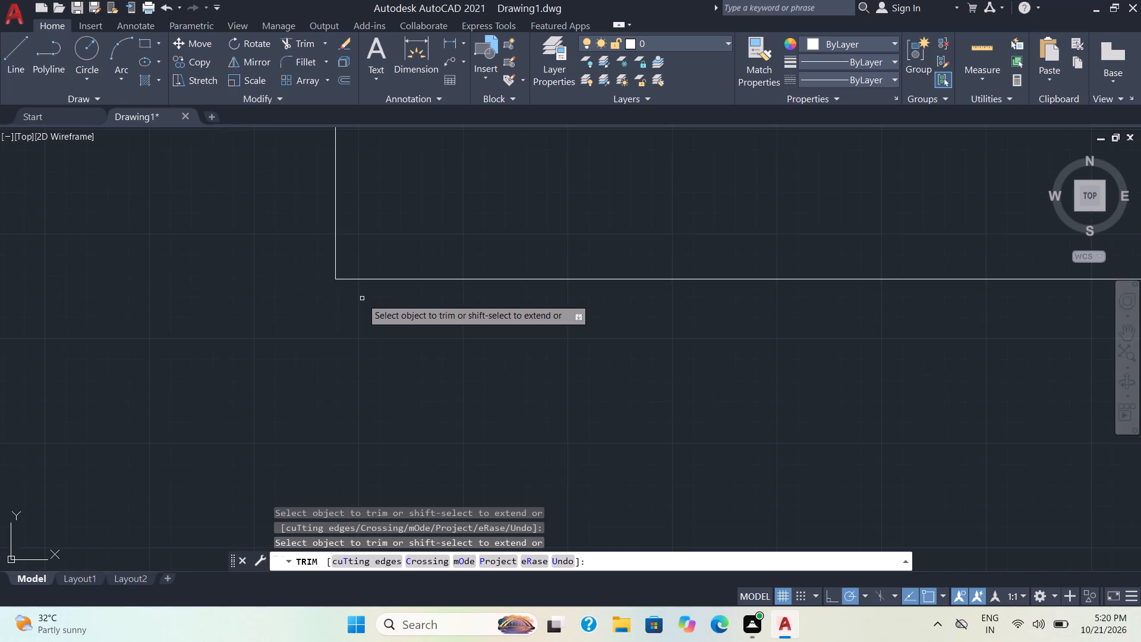
pyautogui.scroll(-4, 362, 298)
pyautogui.scroll(-3, 716, 425)
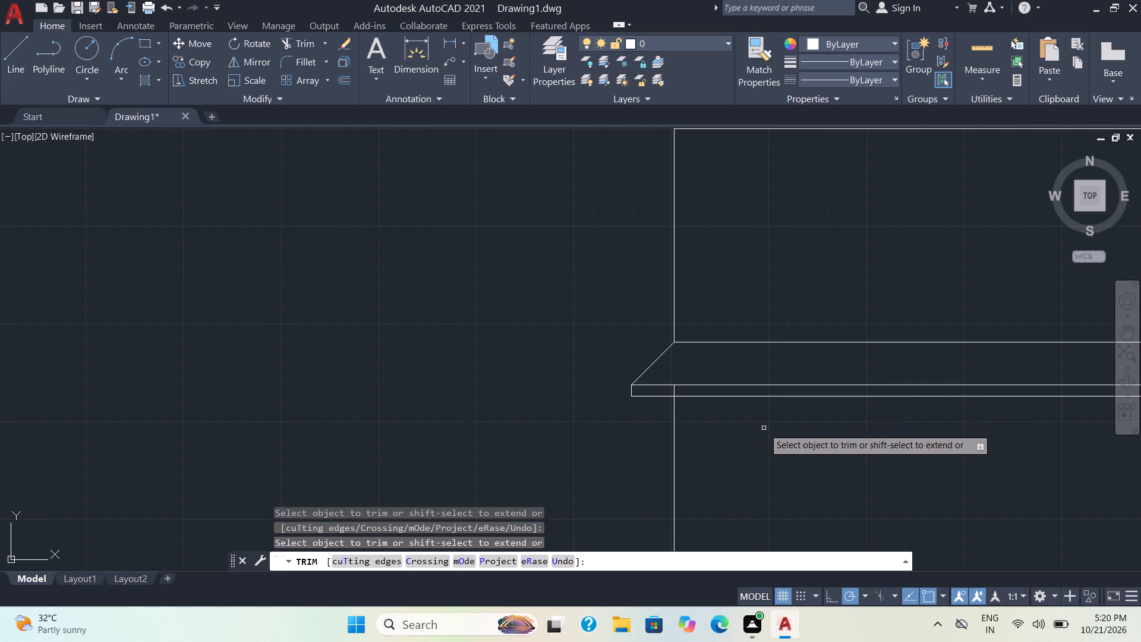
pyautogui.click(673, 389)
pyautogui.scroll(-2, 752, 443)
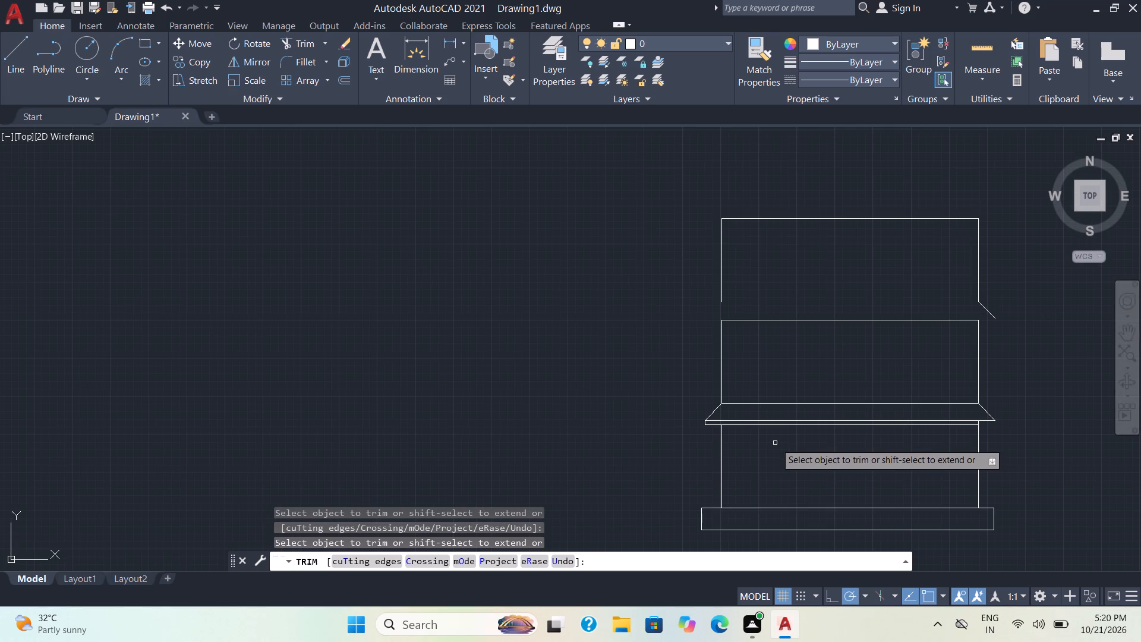
pyautogui.moveTo(798, 452); pyautogui.dragTo(384, 387, button='middle')
pyautogui.scroll(2, 620, 398)
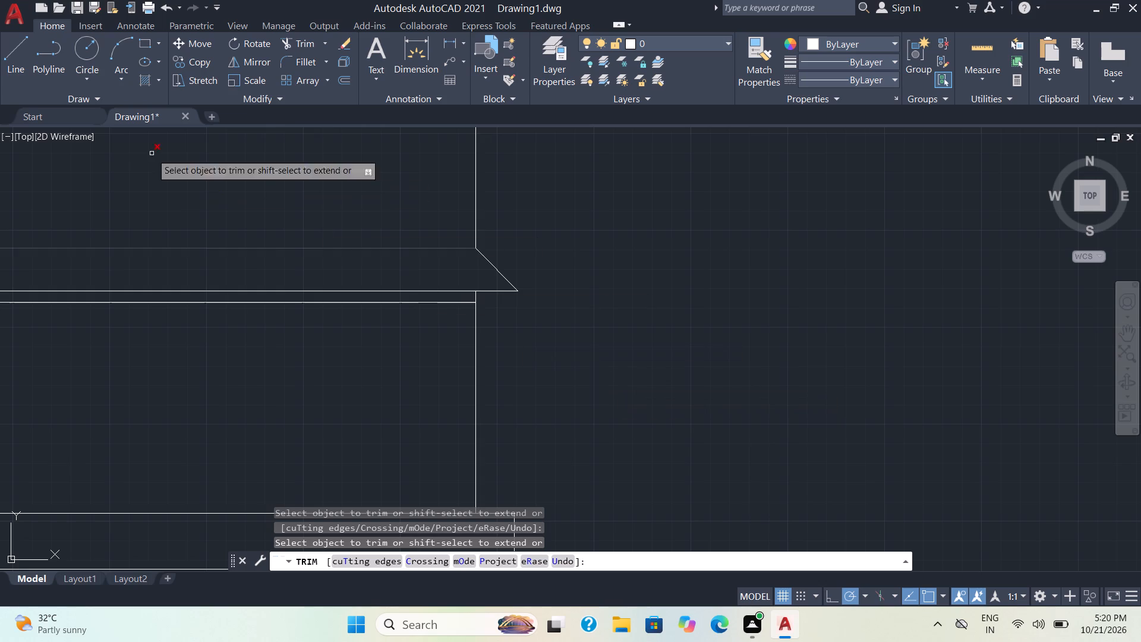
# Draw a line about 2'-3" outward from the lower parallel line's right end, then up about 7" to the right slanted line's lower end.
pyautogui.click(16, 64)
pyautogui.scroll(2, 375, 284)
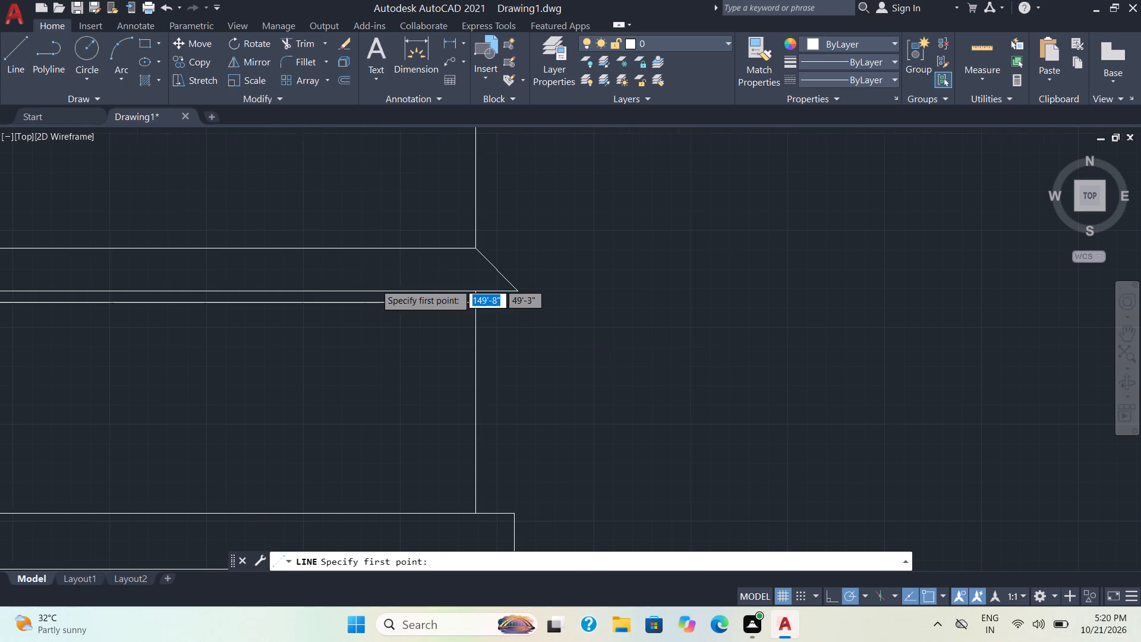
pyautogui.scroll(1, 375, 284)
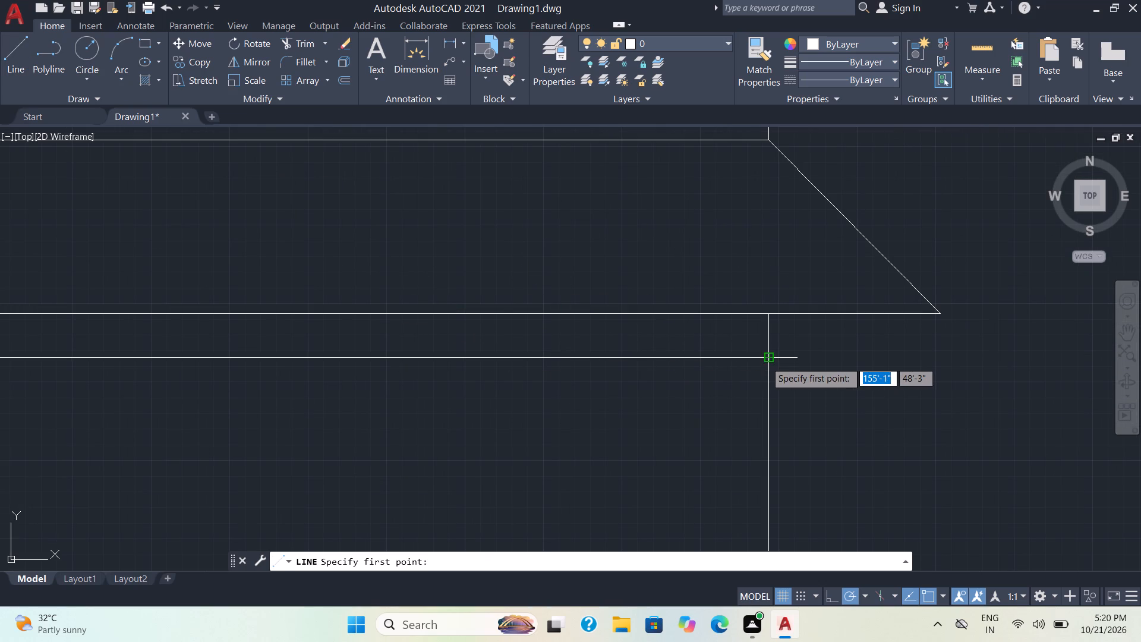
pyautogui.click(765, 361)
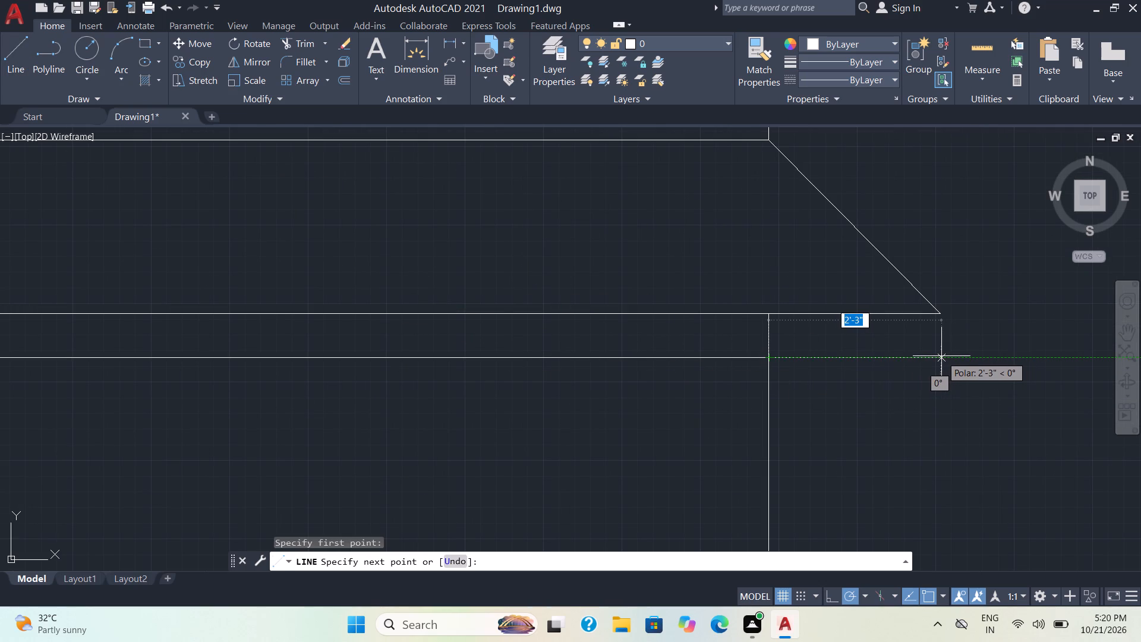
pyautogui.click(940, 356)
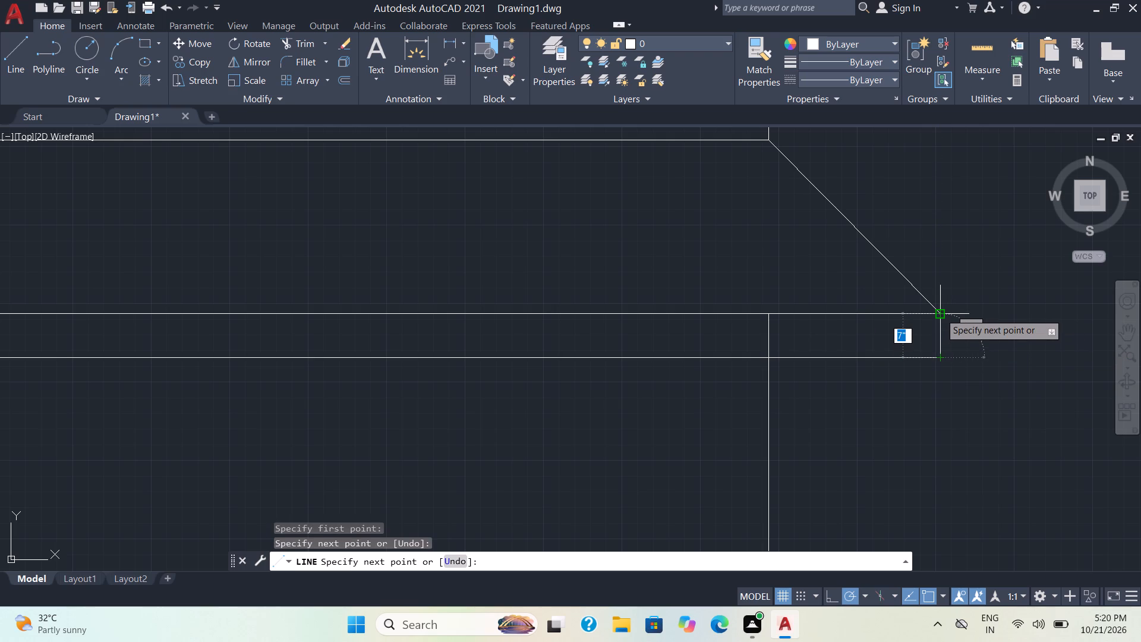
pyautogui.click(940, 312)
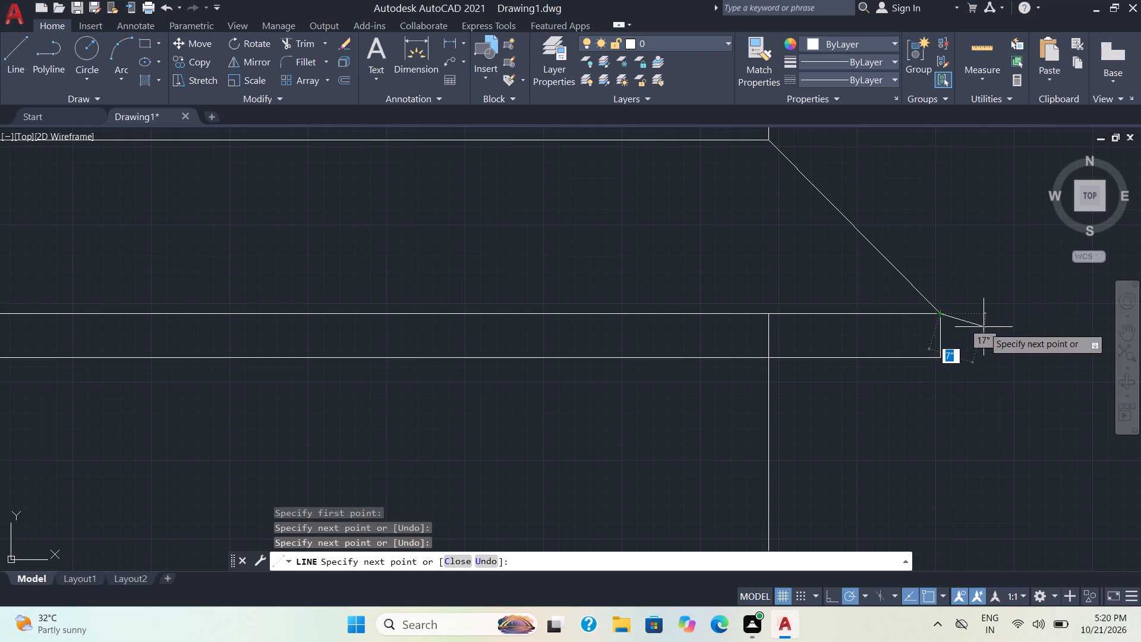
pyautogui.press('Escape')
# Quick-measure the distances around the ground-floor outline below the projection.
pyautogui.scroll(-4, 928, 375)
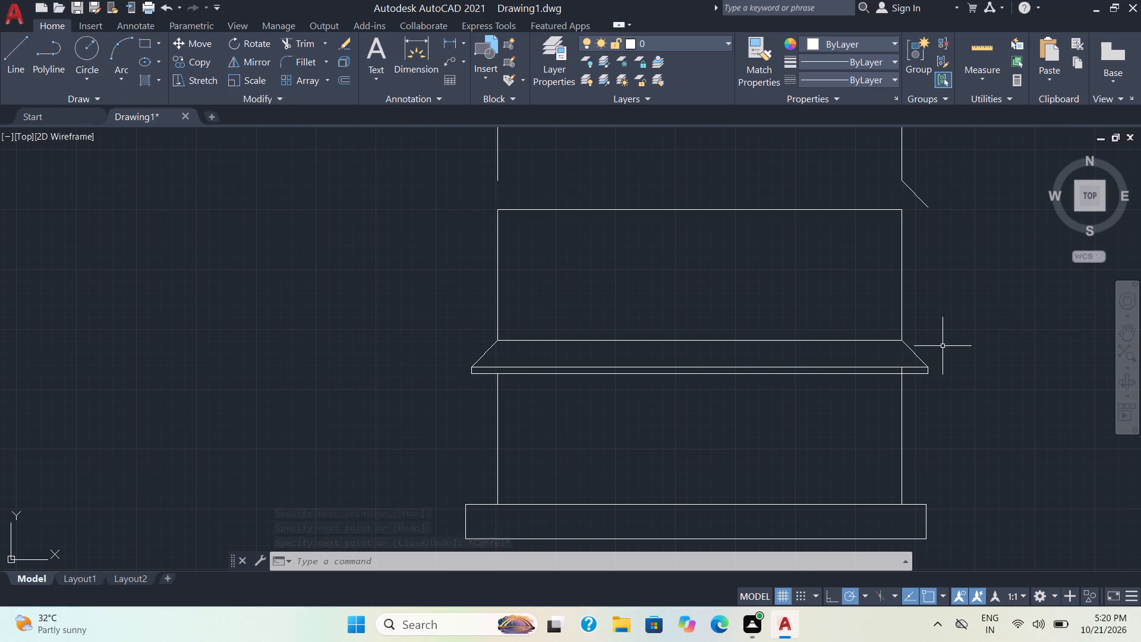
pyautogui.click(984, 52)
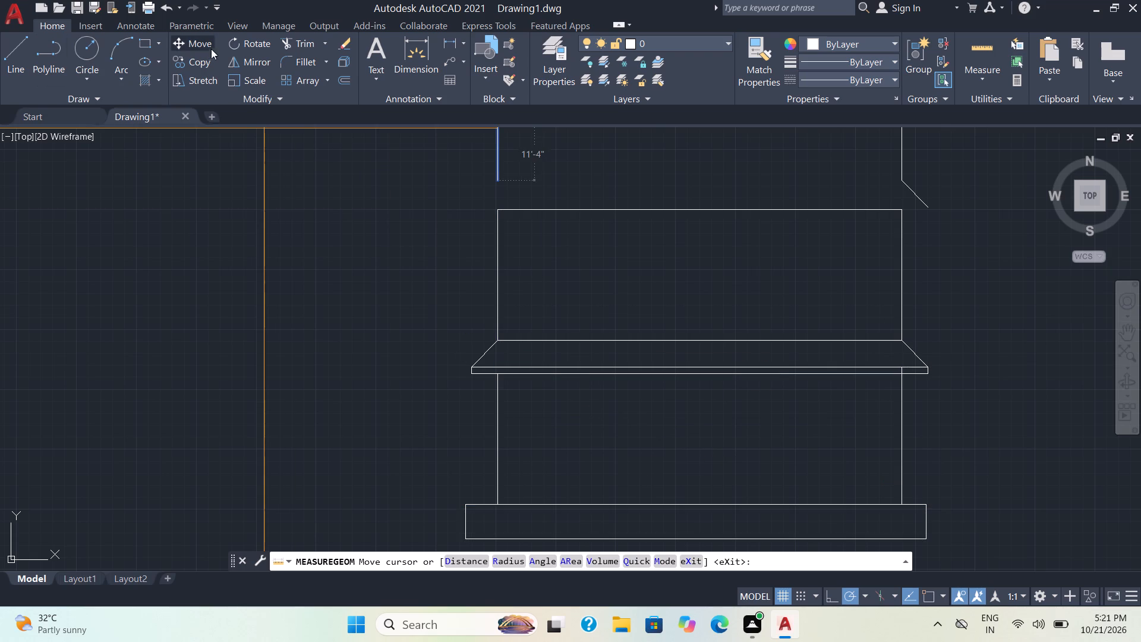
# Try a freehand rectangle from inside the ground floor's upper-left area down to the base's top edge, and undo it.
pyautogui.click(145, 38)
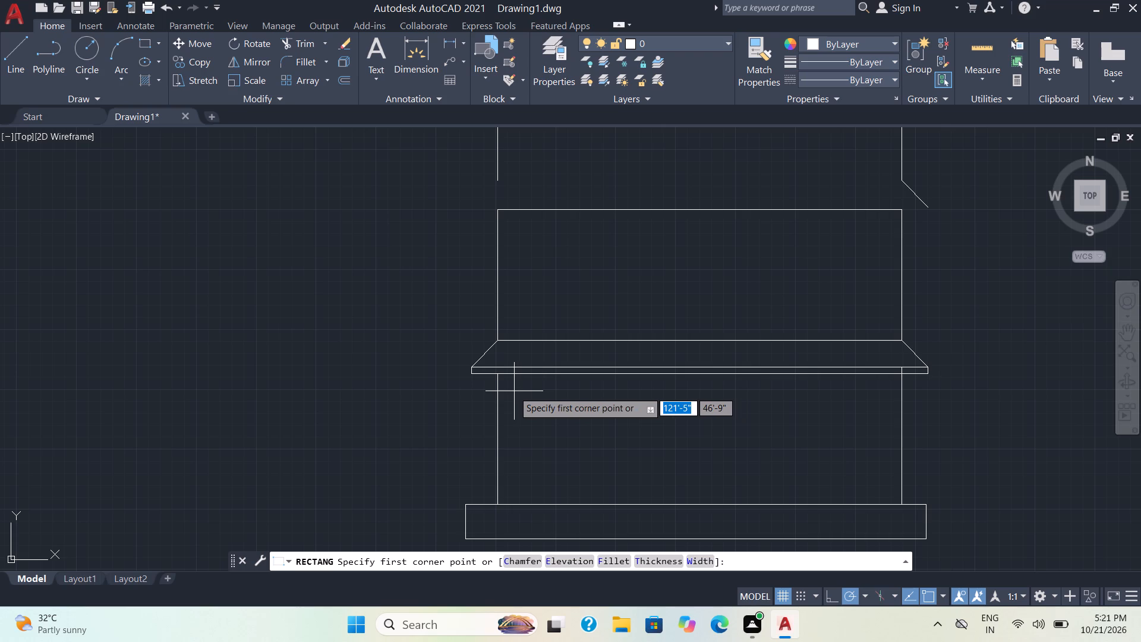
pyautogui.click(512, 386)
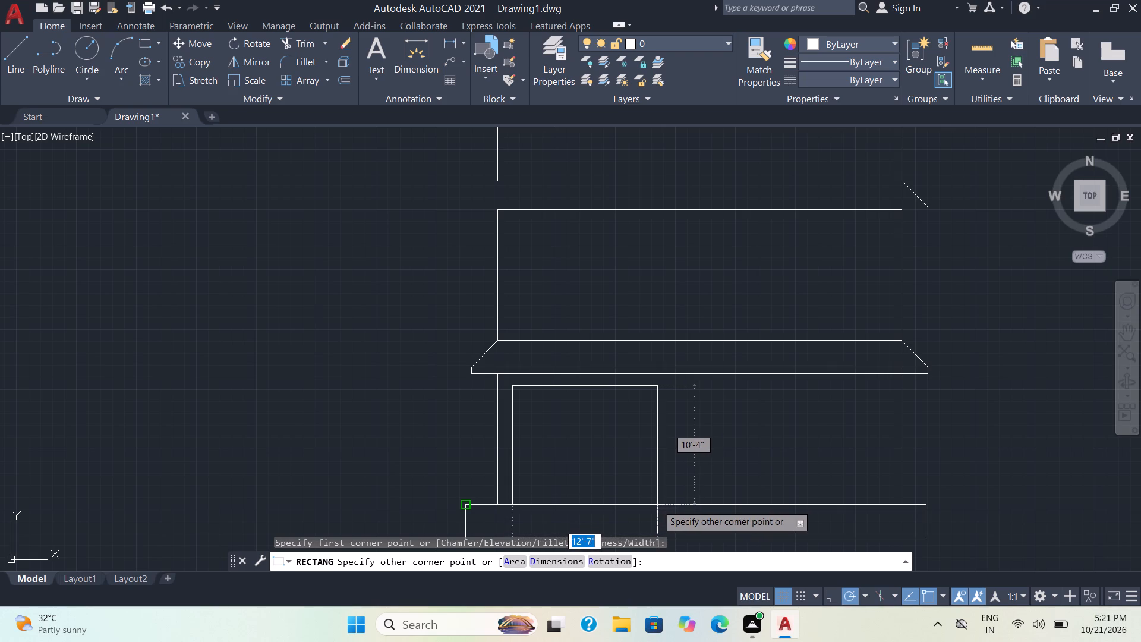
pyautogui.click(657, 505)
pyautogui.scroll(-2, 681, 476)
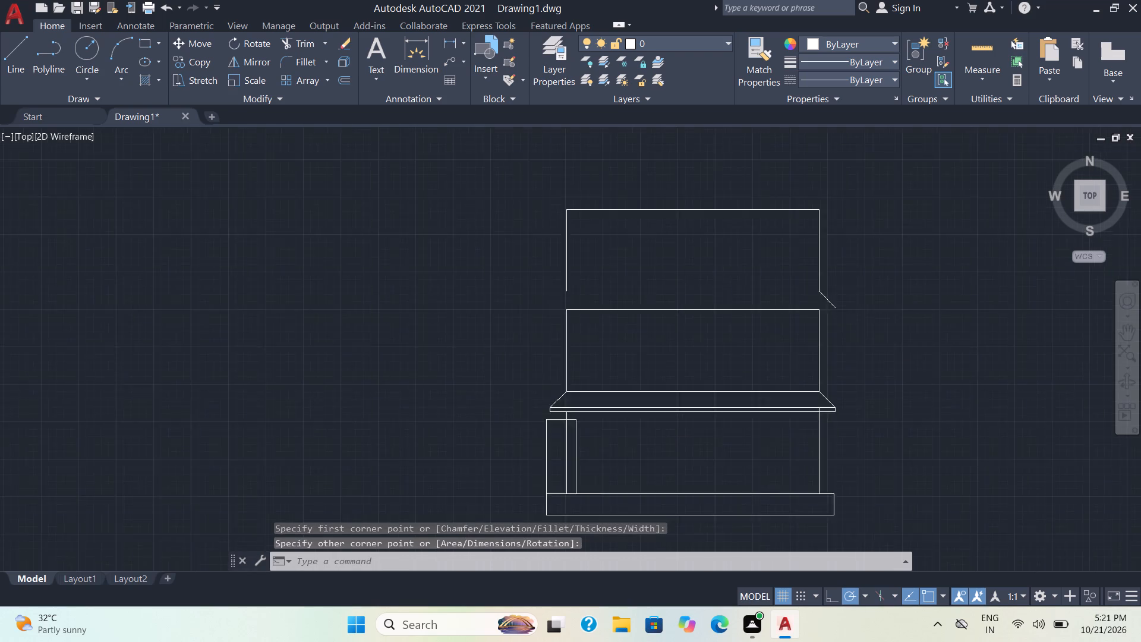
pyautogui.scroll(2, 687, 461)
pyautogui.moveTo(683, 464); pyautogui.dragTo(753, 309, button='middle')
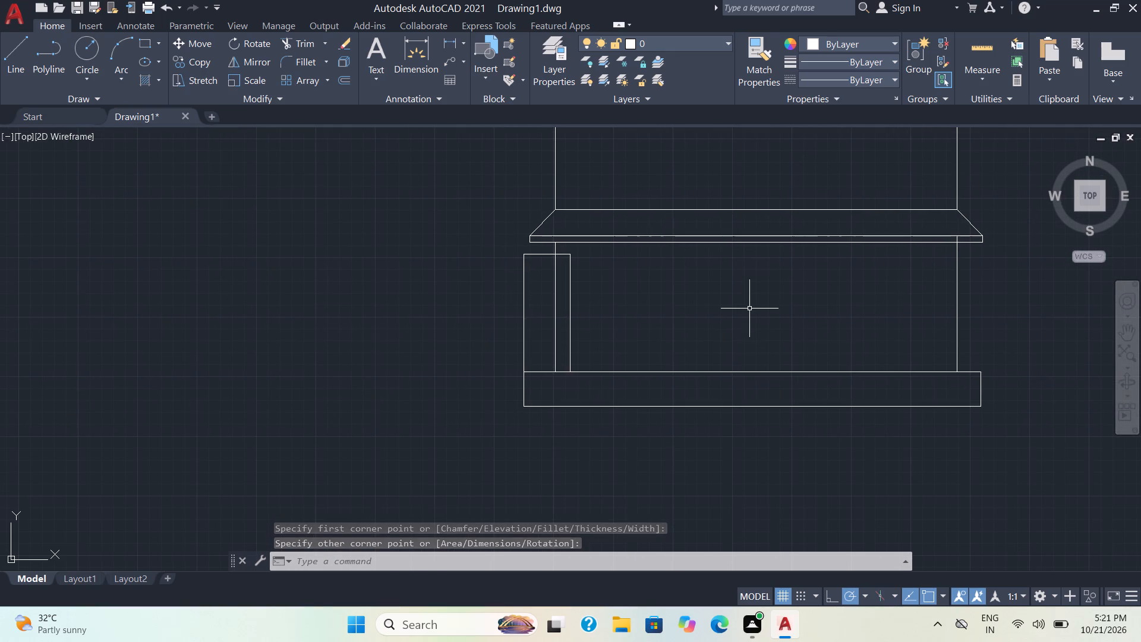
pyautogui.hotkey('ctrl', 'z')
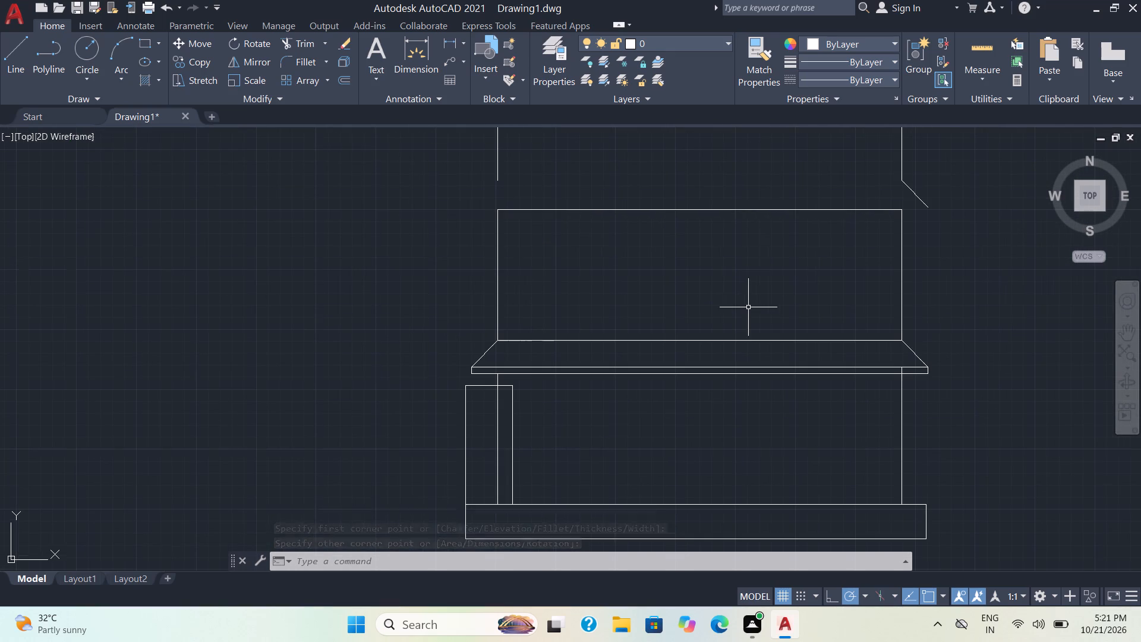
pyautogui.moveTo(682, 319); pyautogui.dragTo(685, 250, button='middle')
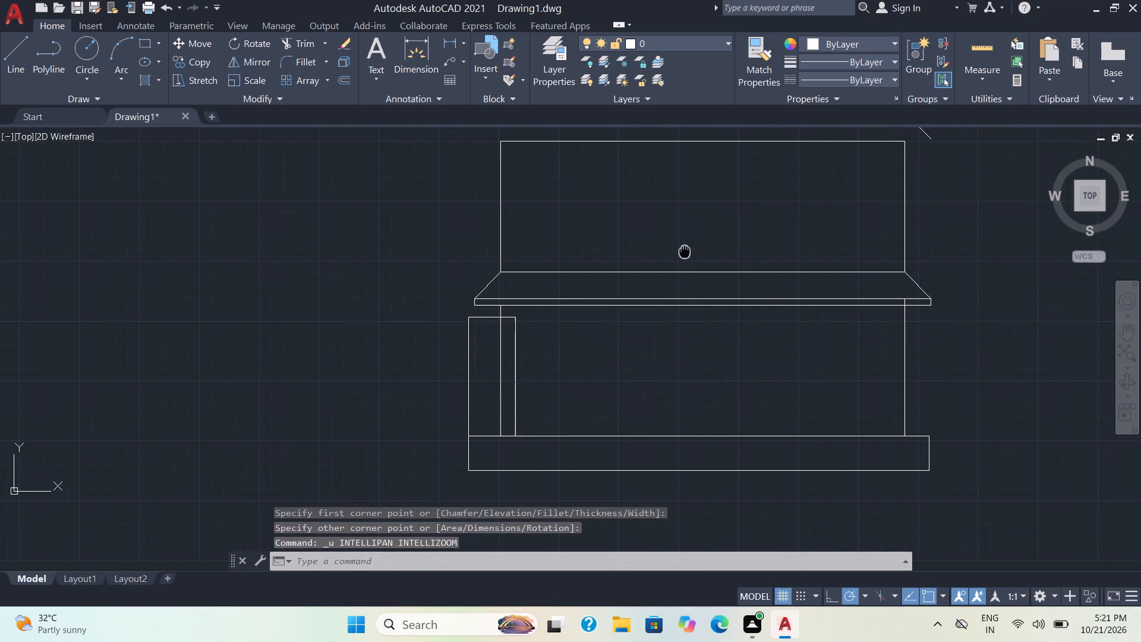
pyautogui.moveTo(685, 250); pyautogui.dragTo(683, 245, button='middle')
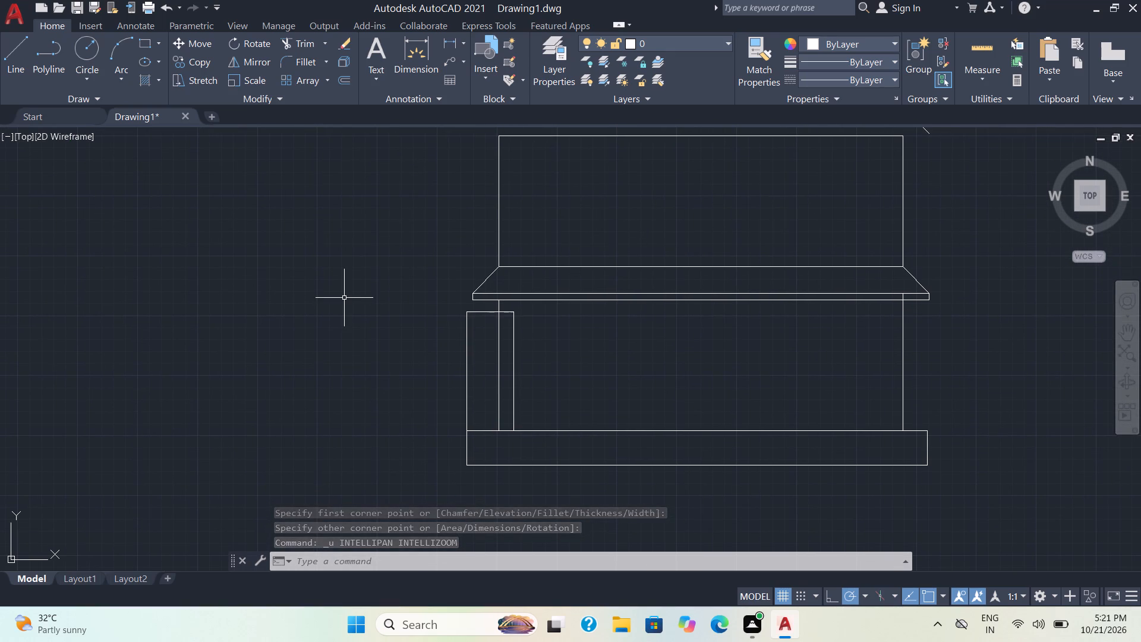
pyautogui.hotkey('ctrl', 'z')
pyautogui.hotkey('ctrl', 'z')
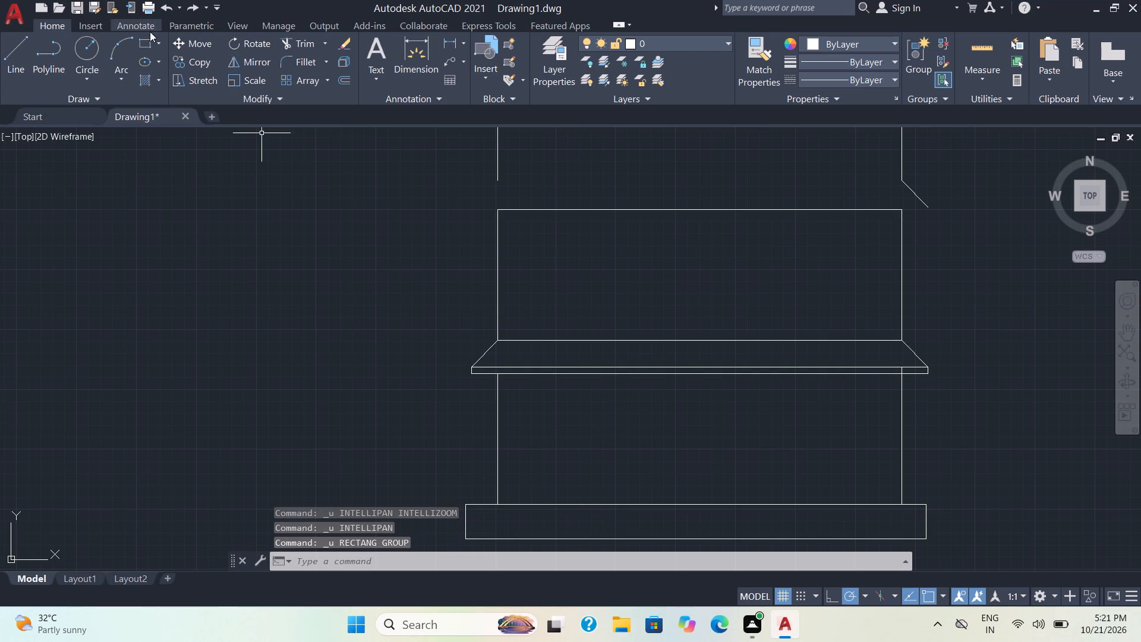
# Quick-measure the width and height of the ground-floor space between the walls, projection and base.
pyautogui.click(970, 46)
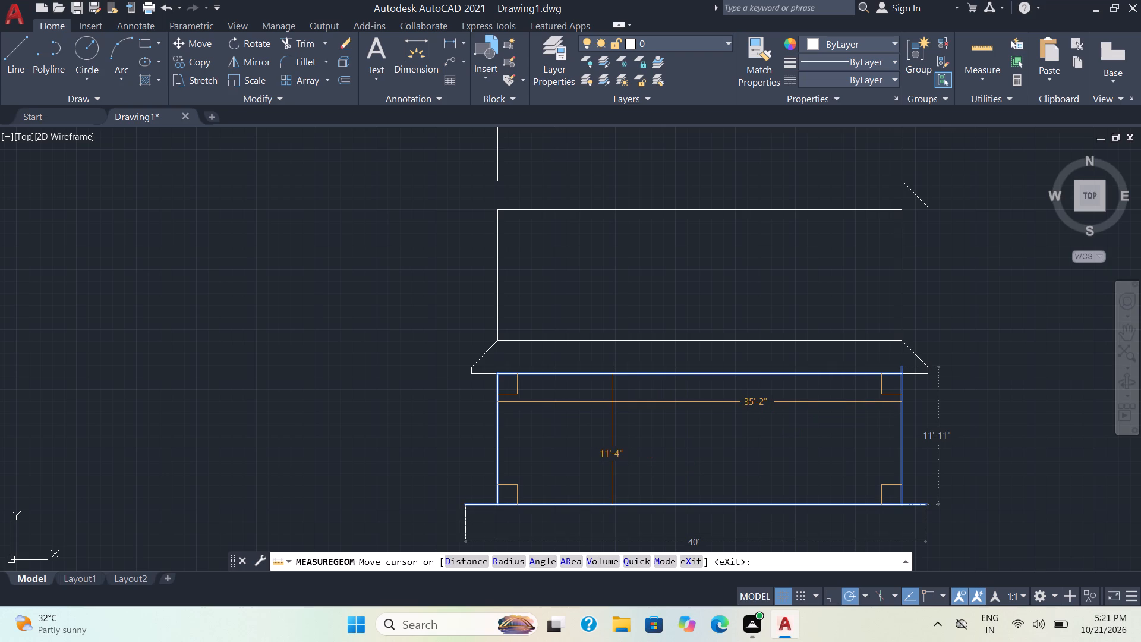
pyautogui.press('Escape')
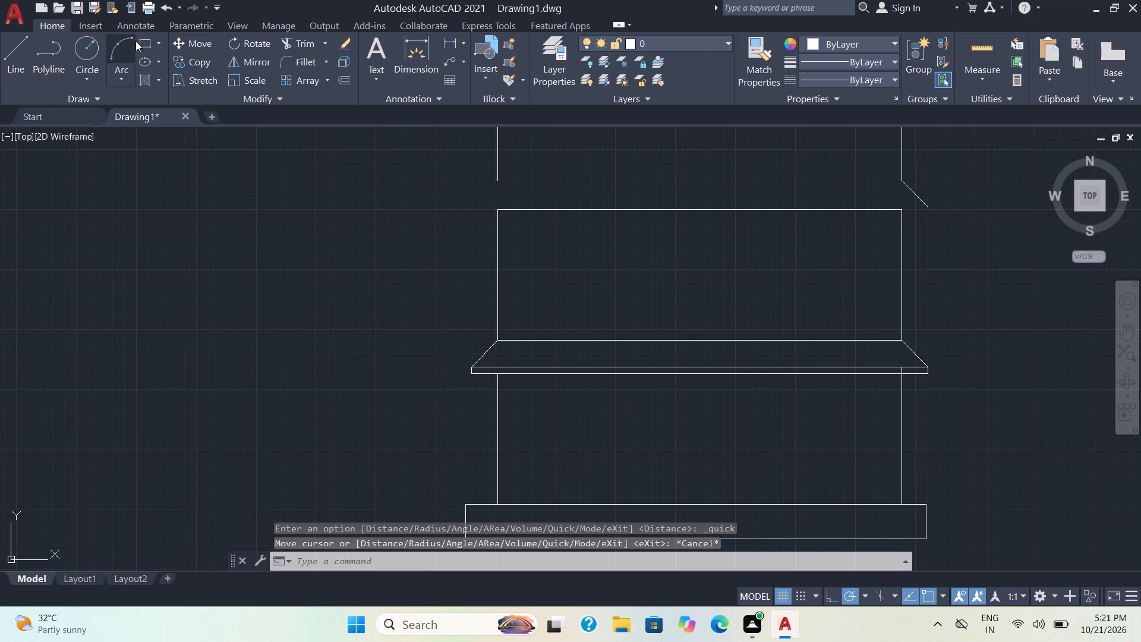
# Draw a rectangle 10'9" long and 12' wide in the empty area left of the building.
pyautogui.click(142, 42)
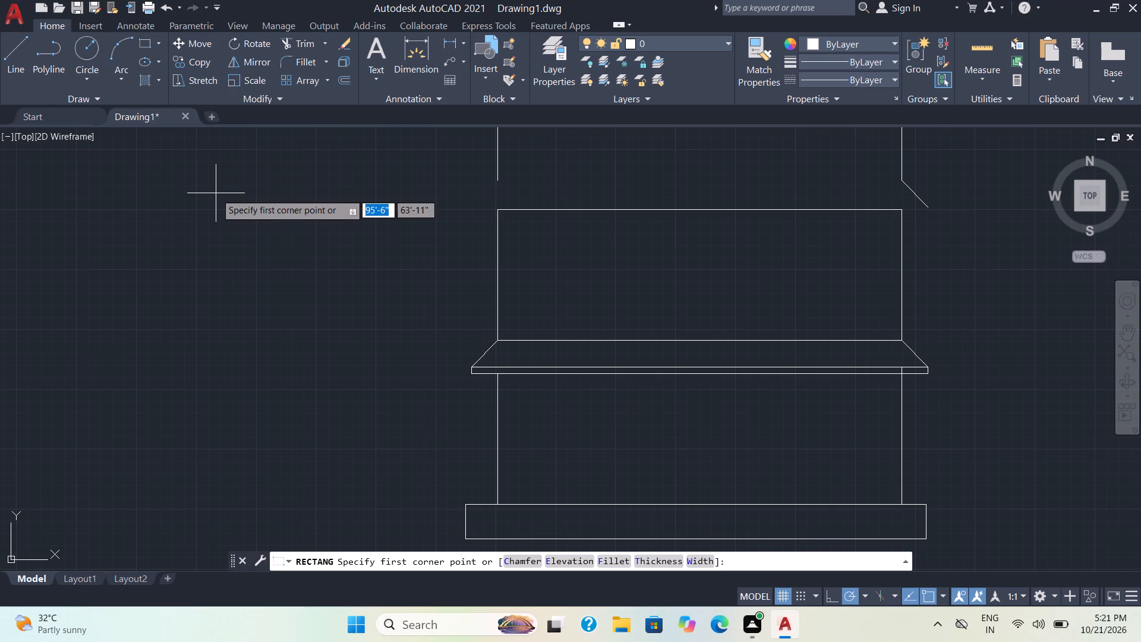
pyautogui.click(134, 228)
pyautogui.press('d')
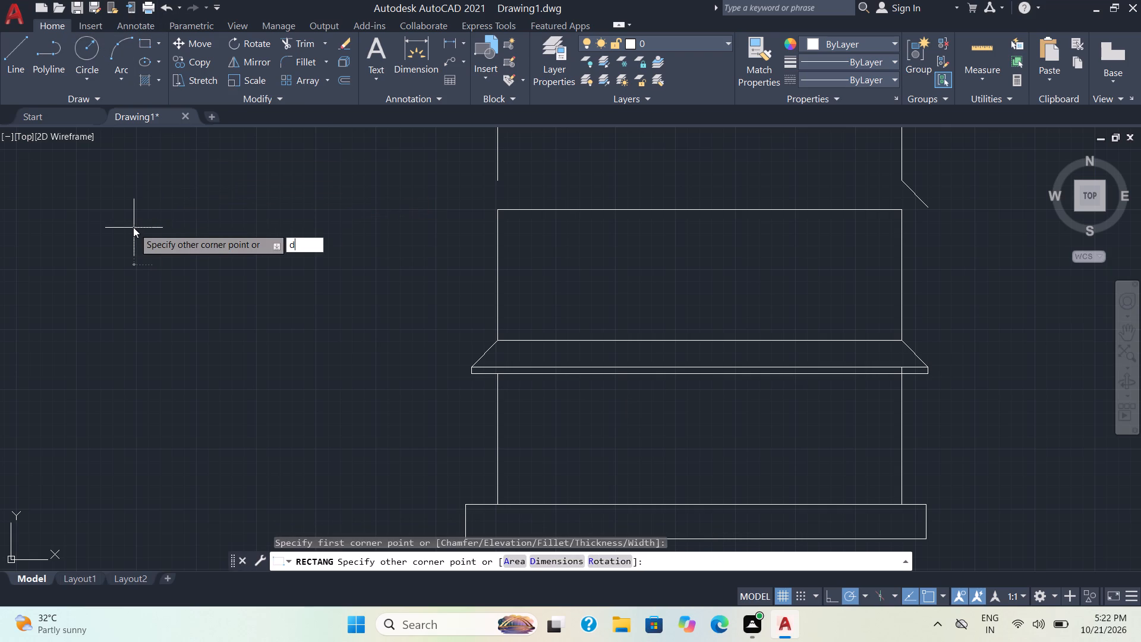
pyautogui.press('Return')
pyautogui.press('1')
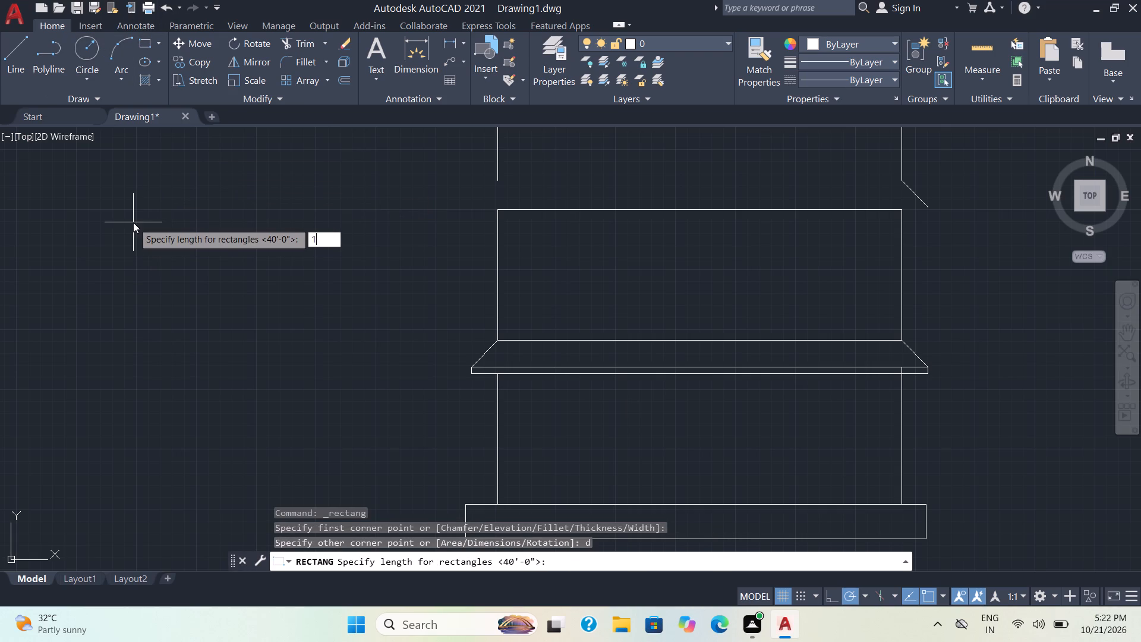
pyautogui.press('0')
pyautogui.write("'9")
pyautogui.press('Return')
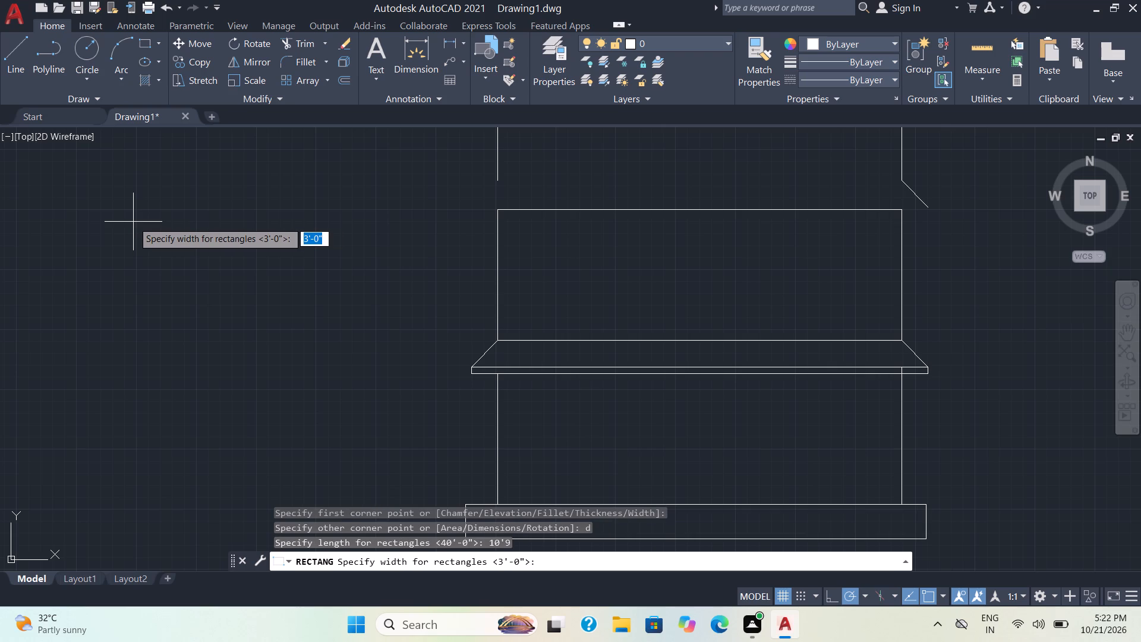
pyautogui.write('12')
pyautogui.press("'")
pyautogui.press('Return')
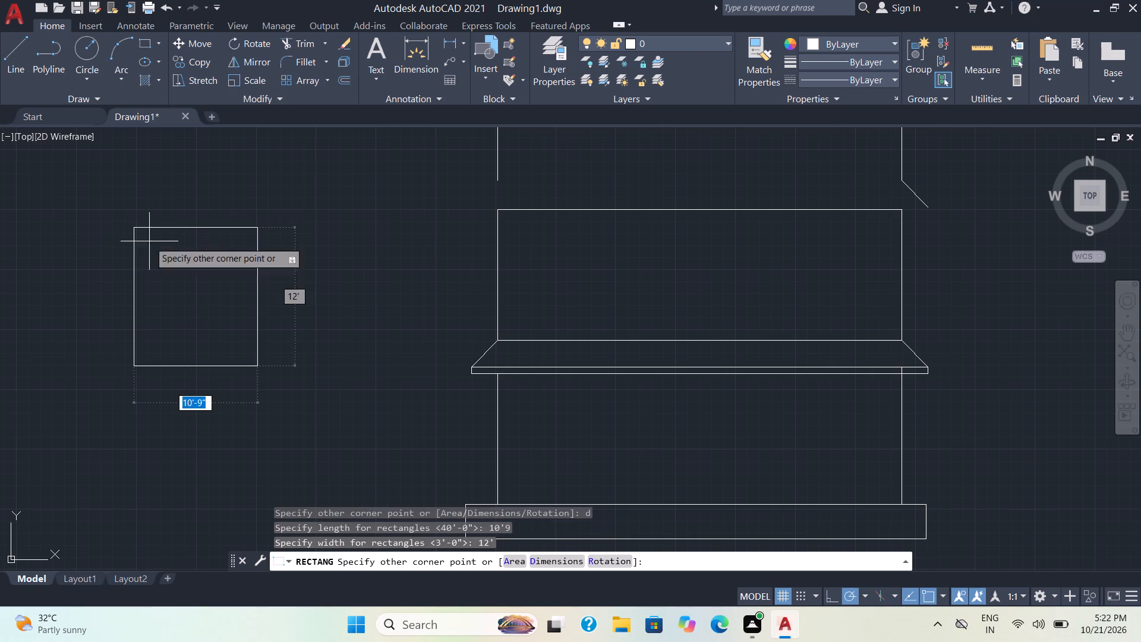
pyautogui.click(182, 276)
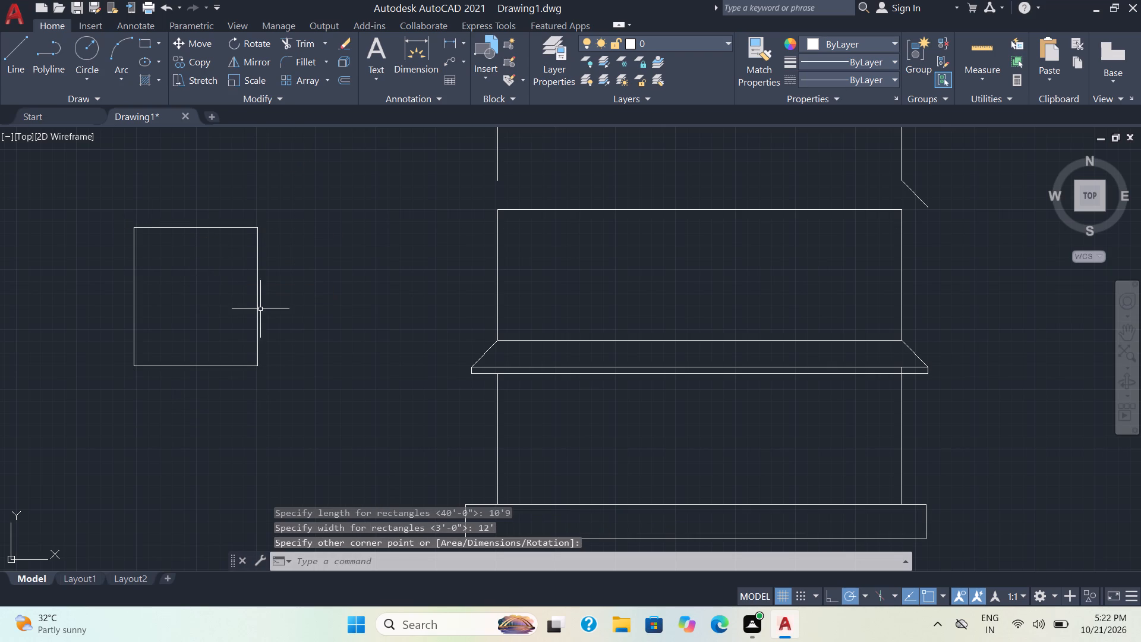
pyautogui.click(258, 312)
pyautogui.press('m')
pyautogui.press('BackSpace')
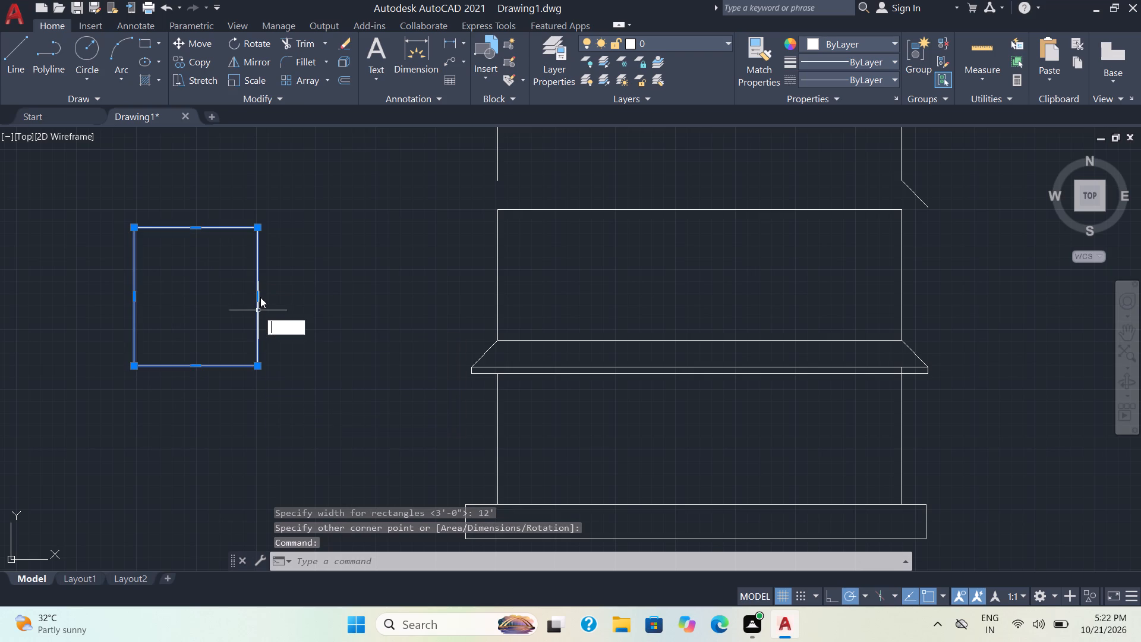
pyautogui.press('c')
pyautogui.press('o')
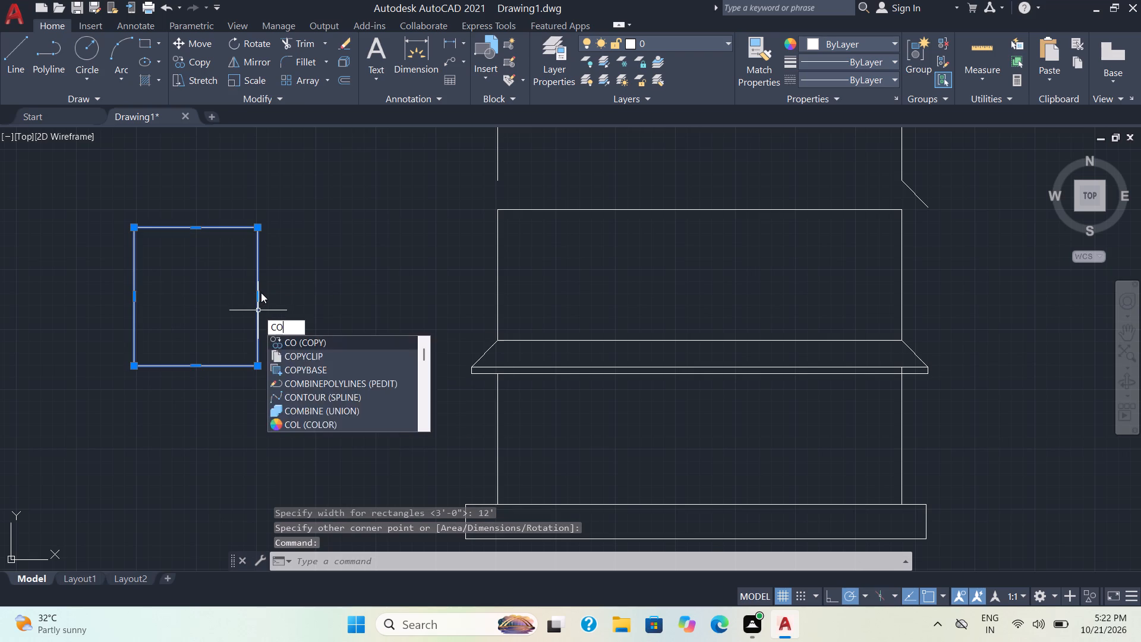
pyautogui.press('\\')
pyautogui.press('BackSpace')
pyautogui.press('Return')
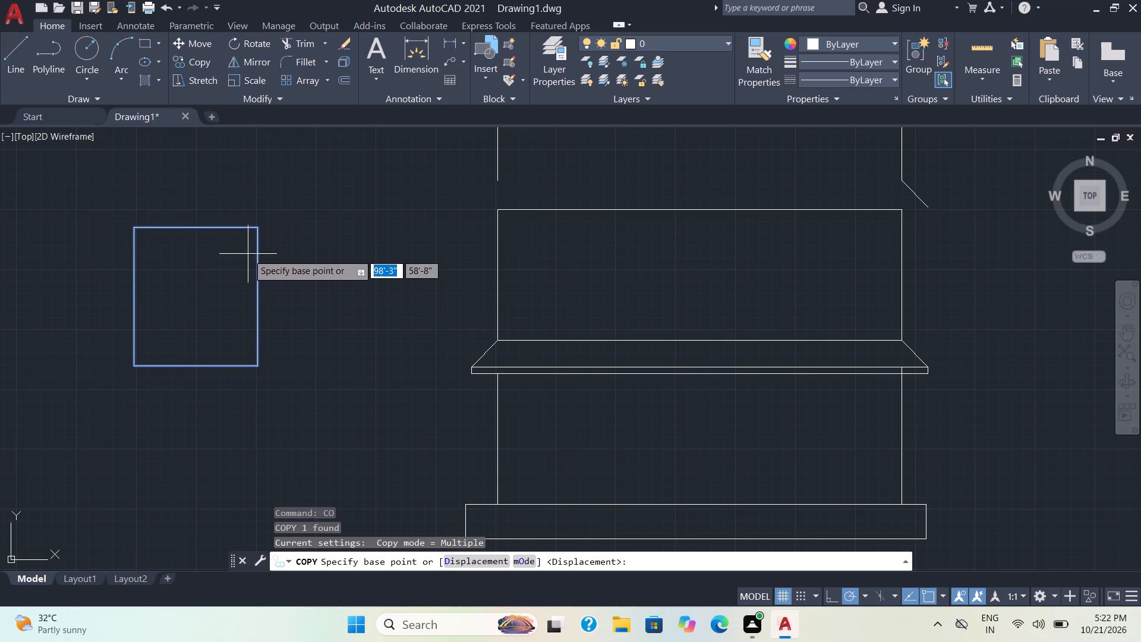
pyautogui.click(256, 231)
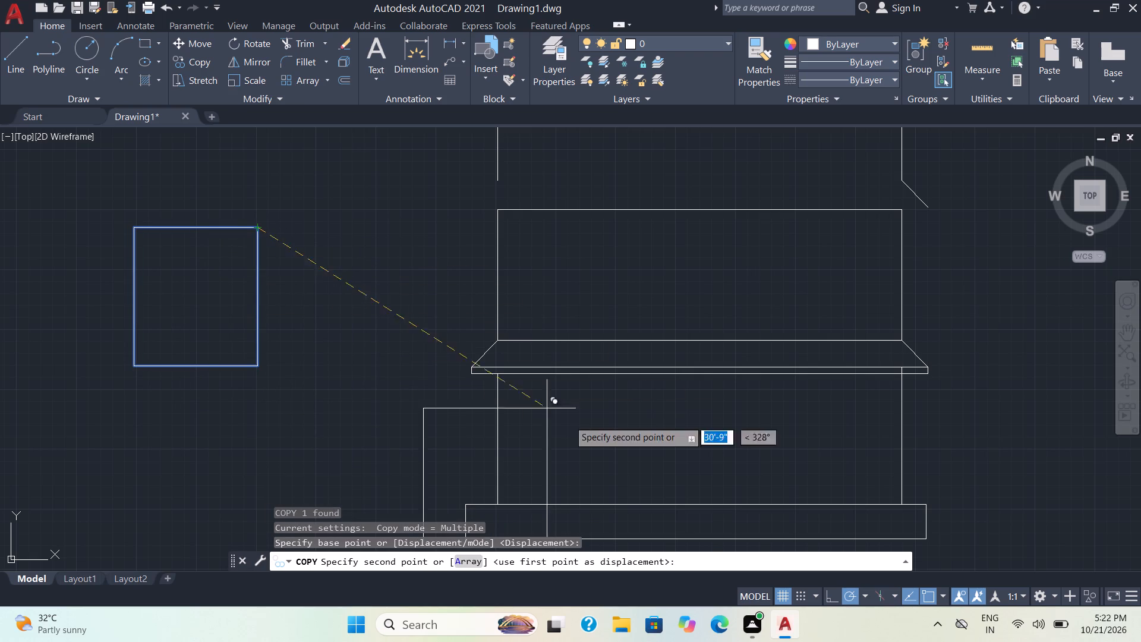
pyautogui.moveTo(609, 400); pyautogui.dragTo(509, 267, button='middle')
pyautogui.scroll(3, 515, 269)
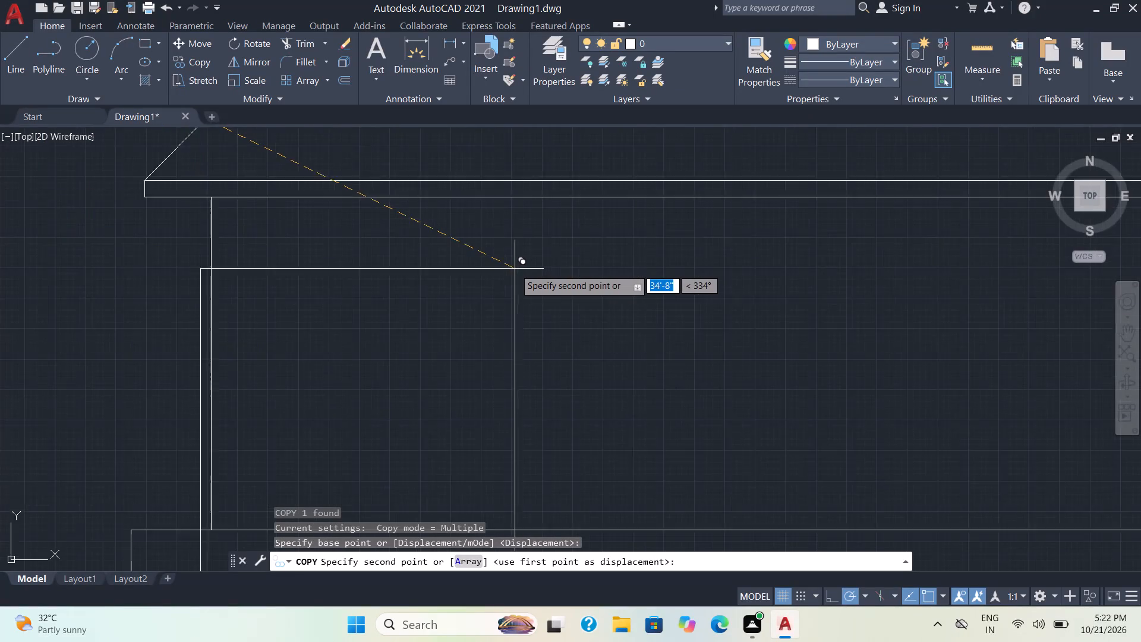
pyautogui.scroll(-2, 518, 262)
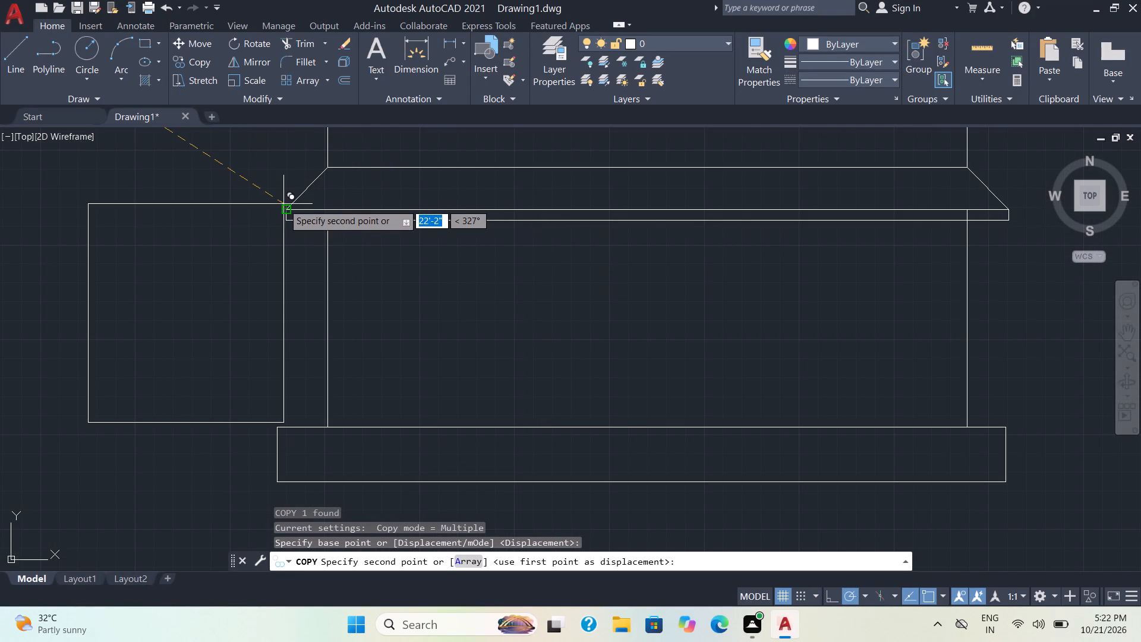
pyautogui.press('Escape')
# Rotate the separate rectangle left of the building 90 degrees counter-clockwise about its lower-right corner.
pyautogui.scroll(-3, 283, 203)
pyautogui.click(225, 218)
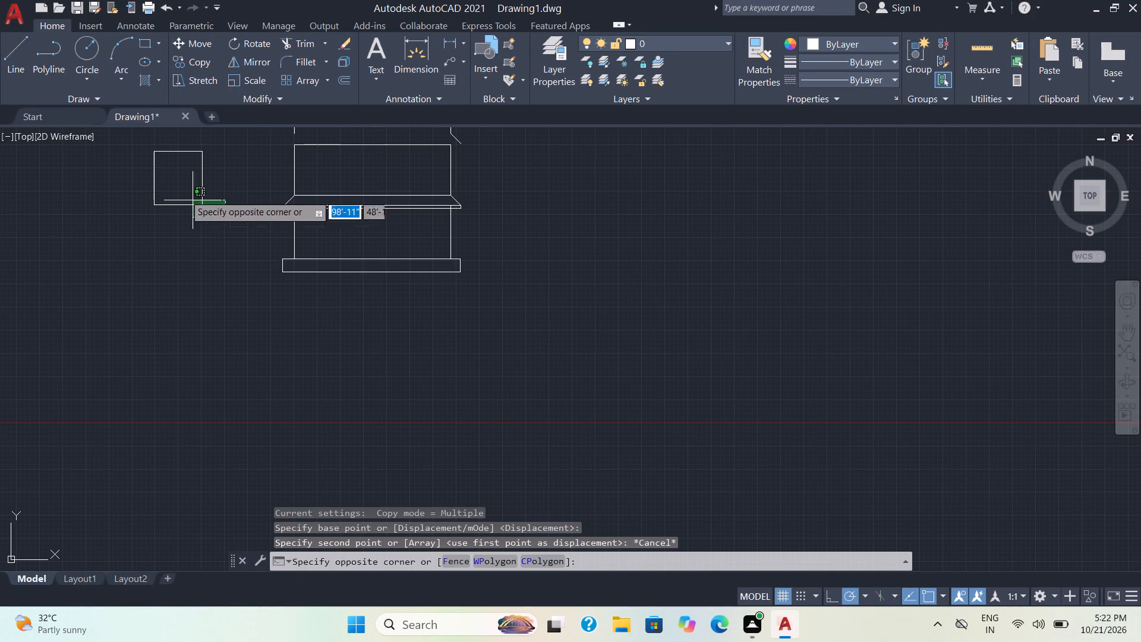
pyautogui.click(149, 177)
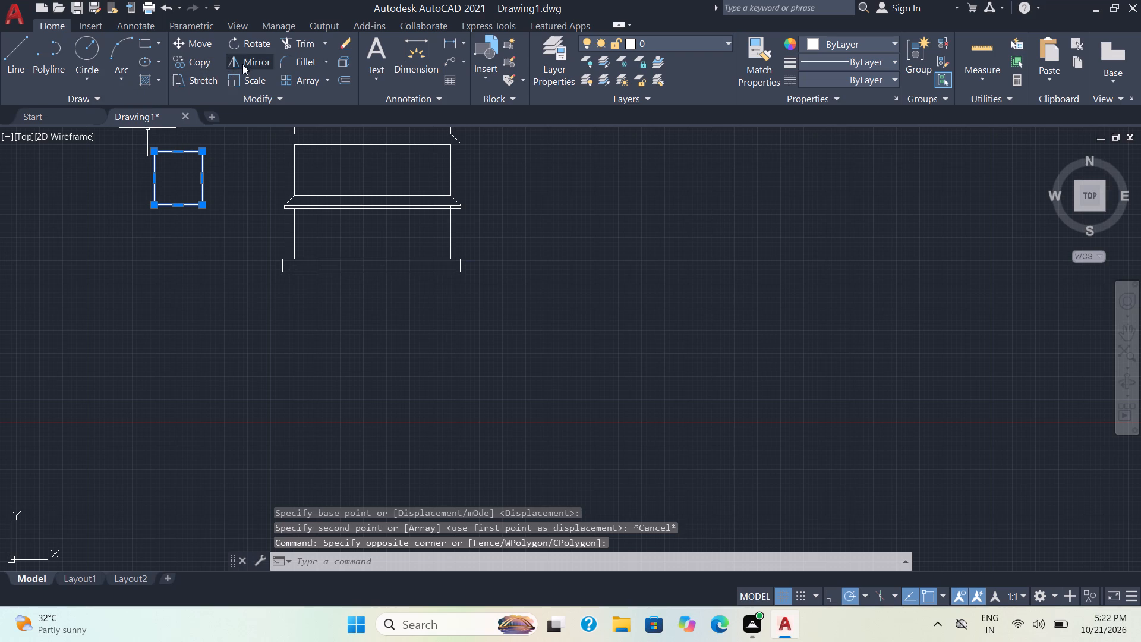
pyautogui.click(248, 44)
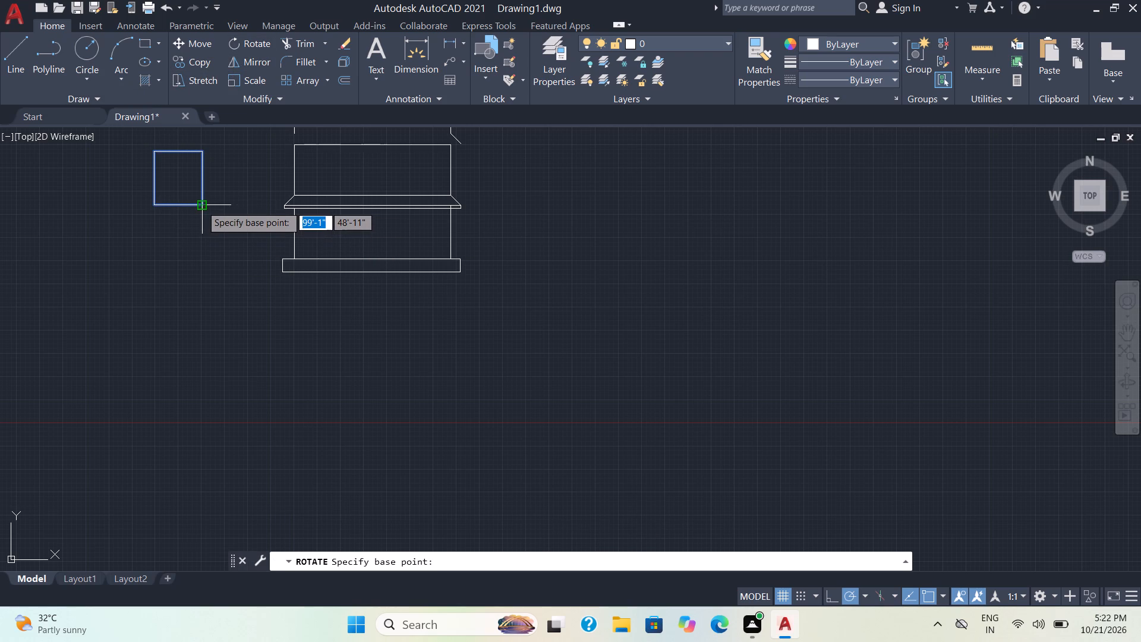
pyautogui.click(201, 206)
pyautogui.click(203, 183)
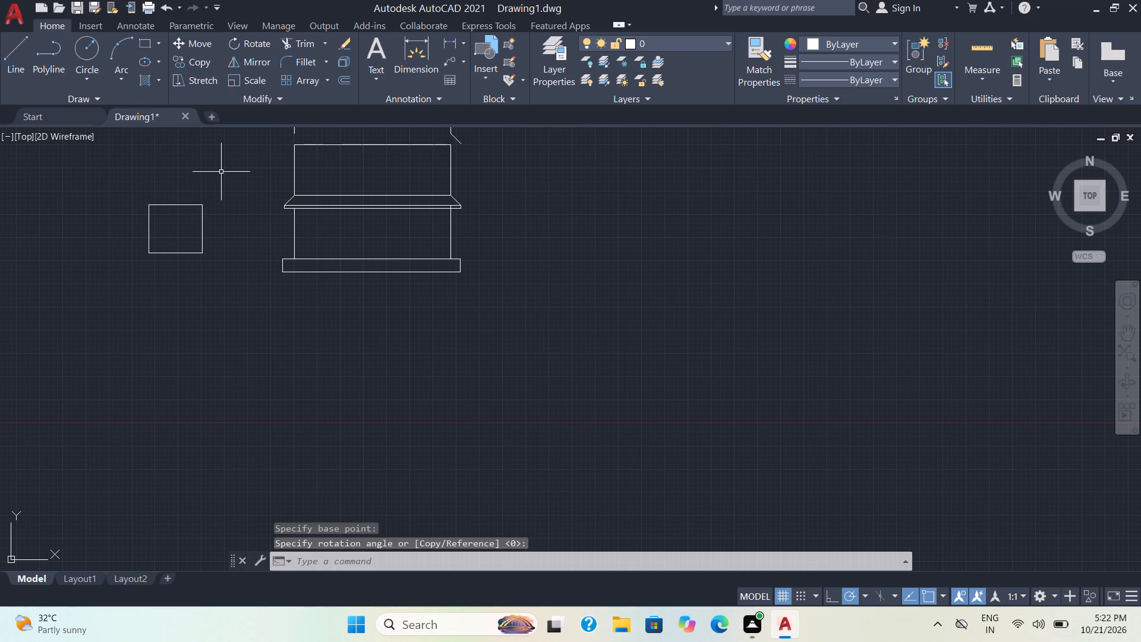
# Copy the separate rectangle by its upper-right corner into the ground floor beside the left wall, standing on the base's top edge.
pyautogui.click(179, 243)
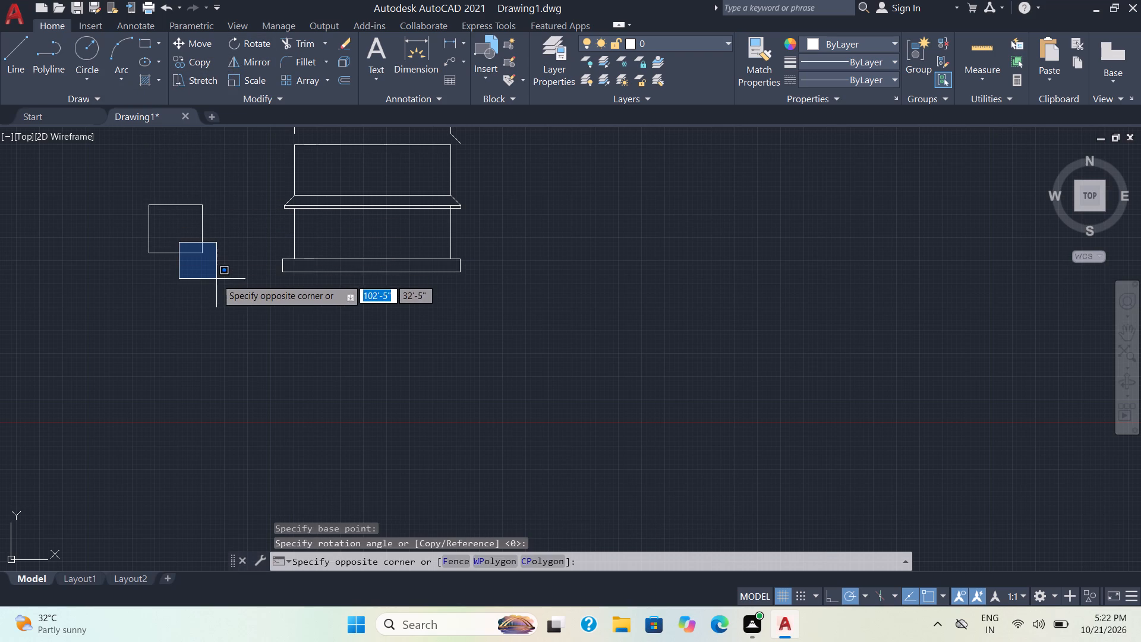
pyautogui.click(218, 279)
pyautogui.click(217, 275)
pyautogui.click(165, 203)
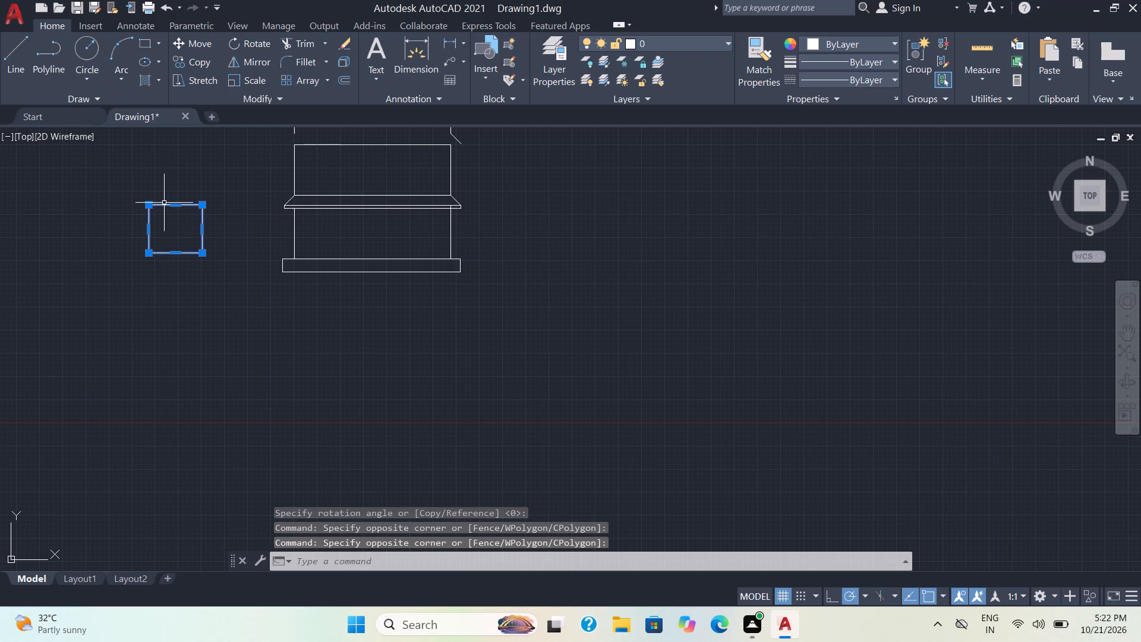
pyautogui.write('co')
pyautogui.press('Return')
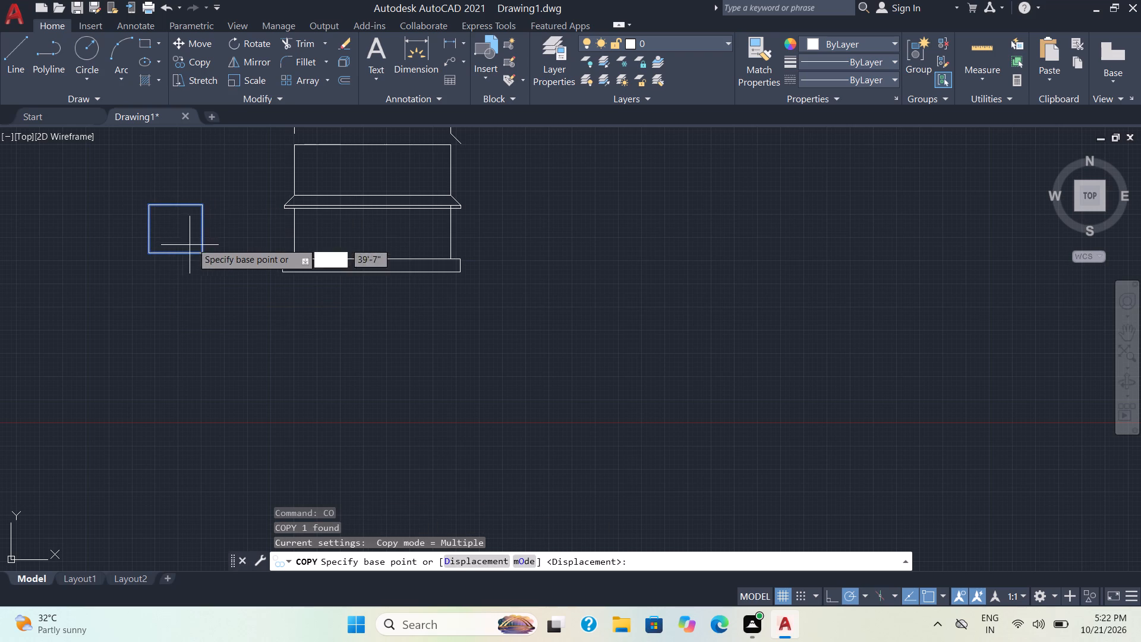
pyautogui.click(202, 206)
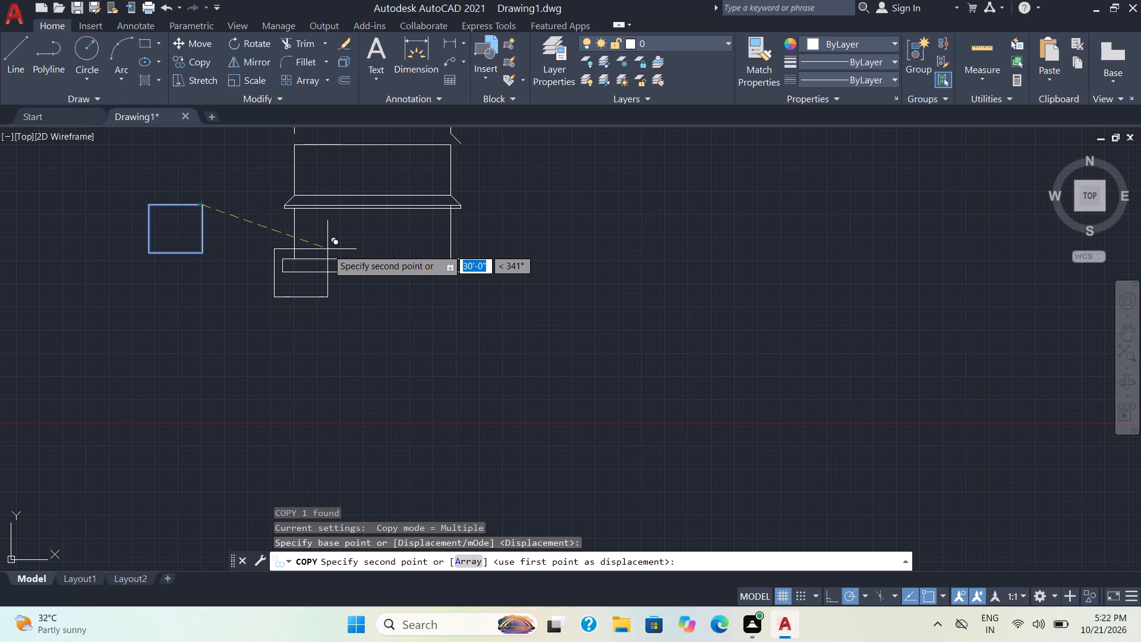
pyautogui.scroll(3, 329, 249)
pyautogui.scroll(-1, 351, 220)
pyautogui.moveTo(414, 178); pyautogui.dragTo(406, 296, button='middle')
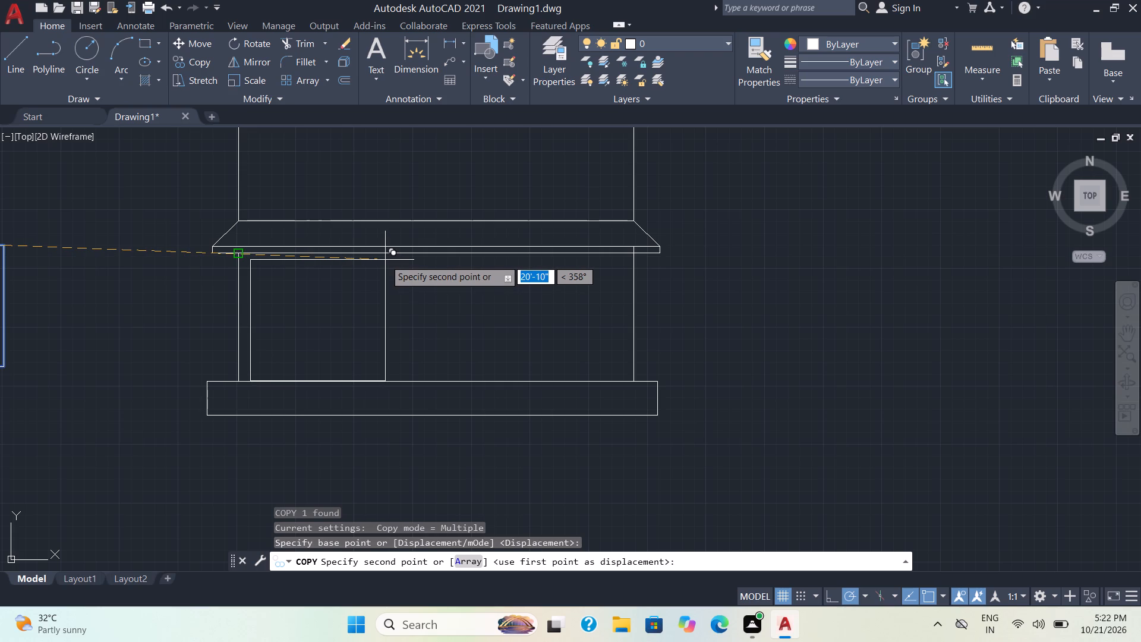
pyautogui.scroll(2, 384, 259)
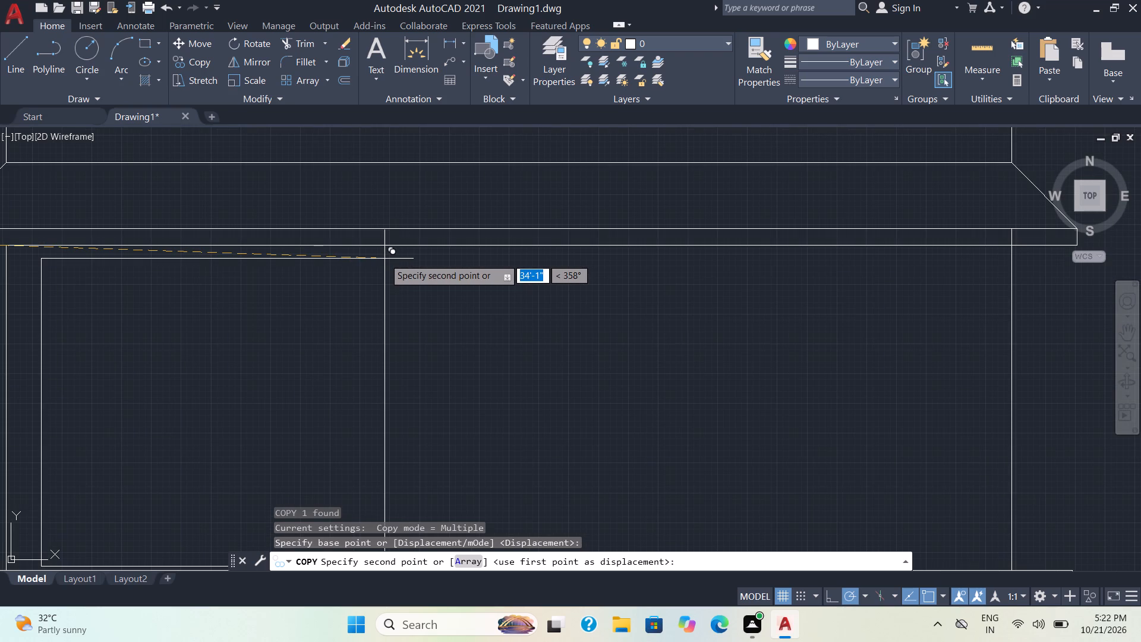
pyautogui.moveTo(384, 259); pyautogui.dragTo(528, 197, button='middle')
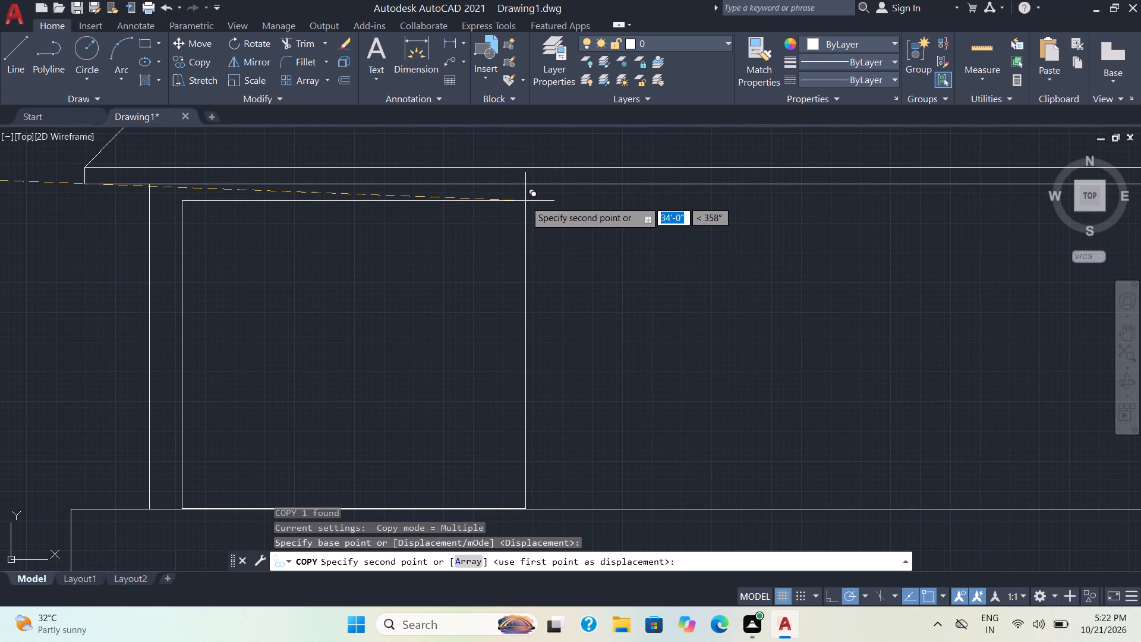
pyautogui.click(525, 201)
# Place a second copy of the rectangle beside the ground floor's right wall, standing on the base, and finish copying.
pyautogui.scroll(-2, 726, 240)
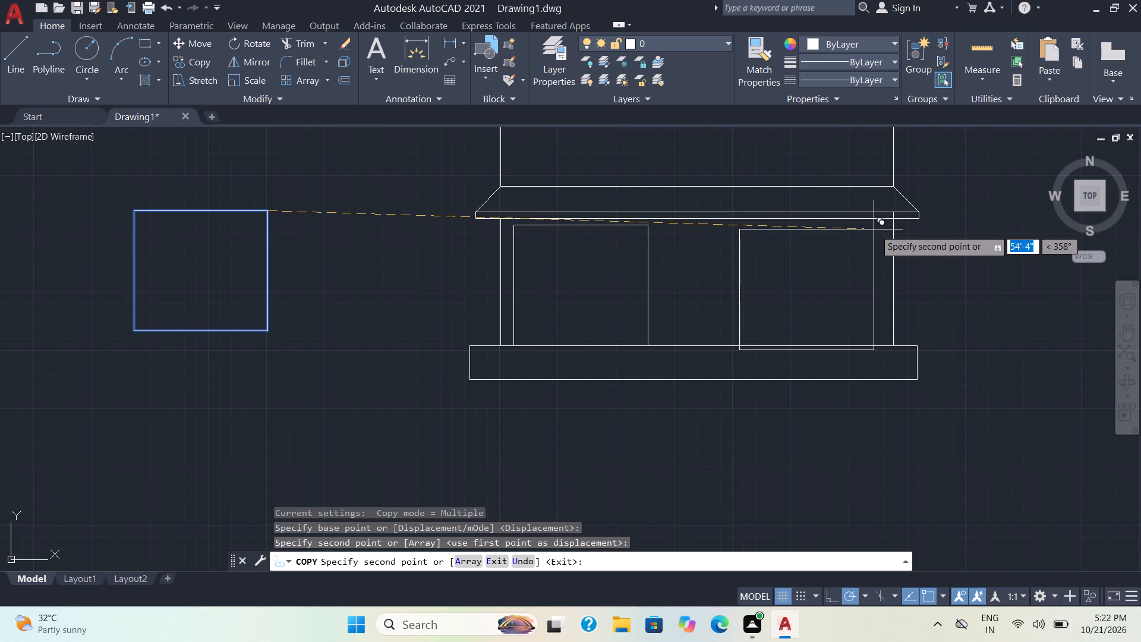
pyautogui.scroll(2, 884, 229)
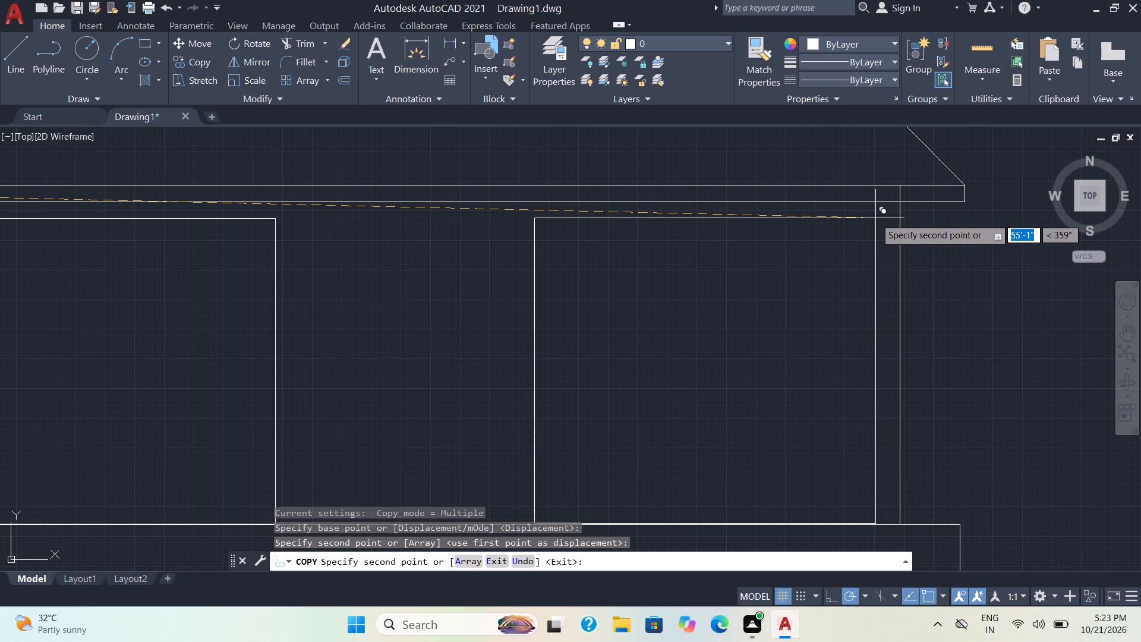
pyautogui.click(875, 218)
pyautogui.scroll(-1, 832, 244)
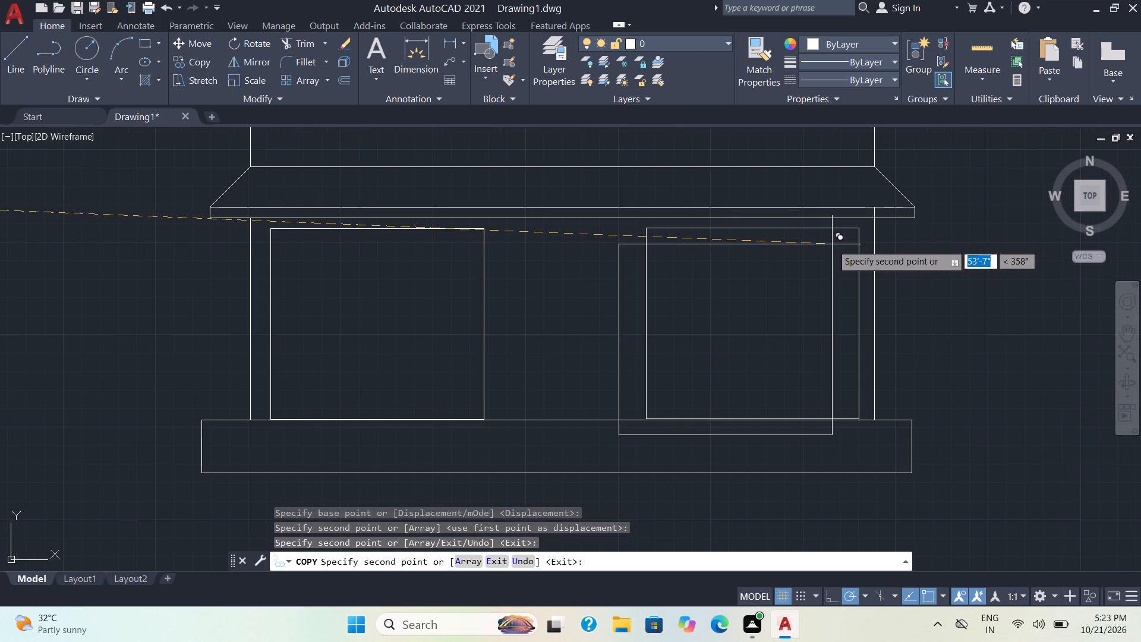
pyautogui.press('Escape')
# Draw a freehand rectangle about 5'8" wide and 10'3" high between the two ground-floor rectangles, ending just above the base.
pyautogui.scroll(-1, 696, 244)
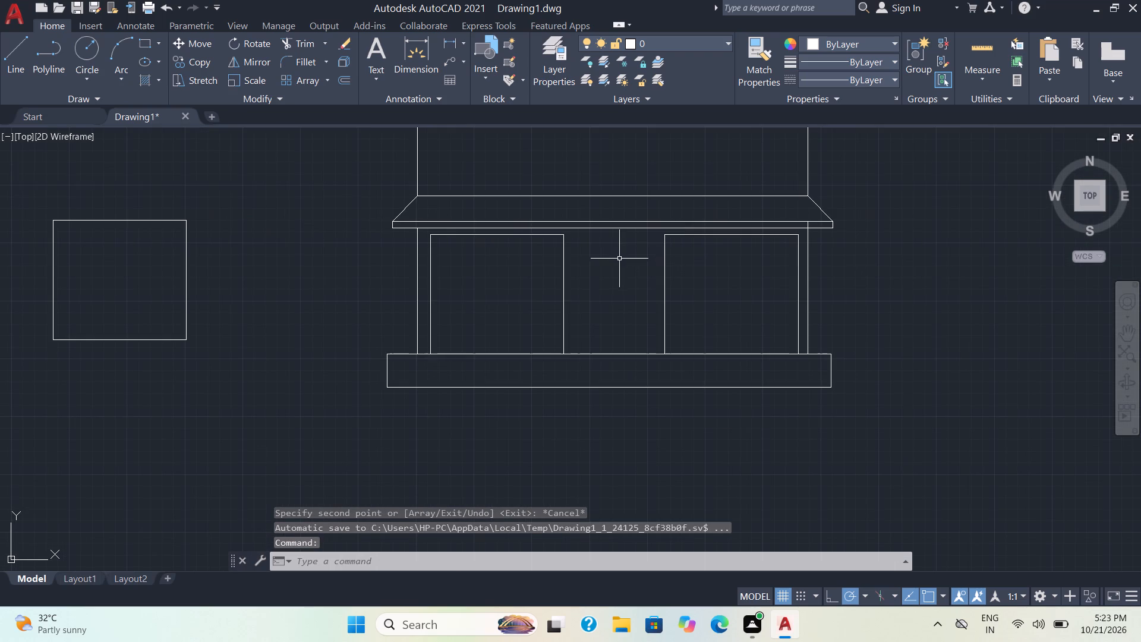
pyautogui.click(144, 45)
pyautogui.scroll(1, 569, 240)
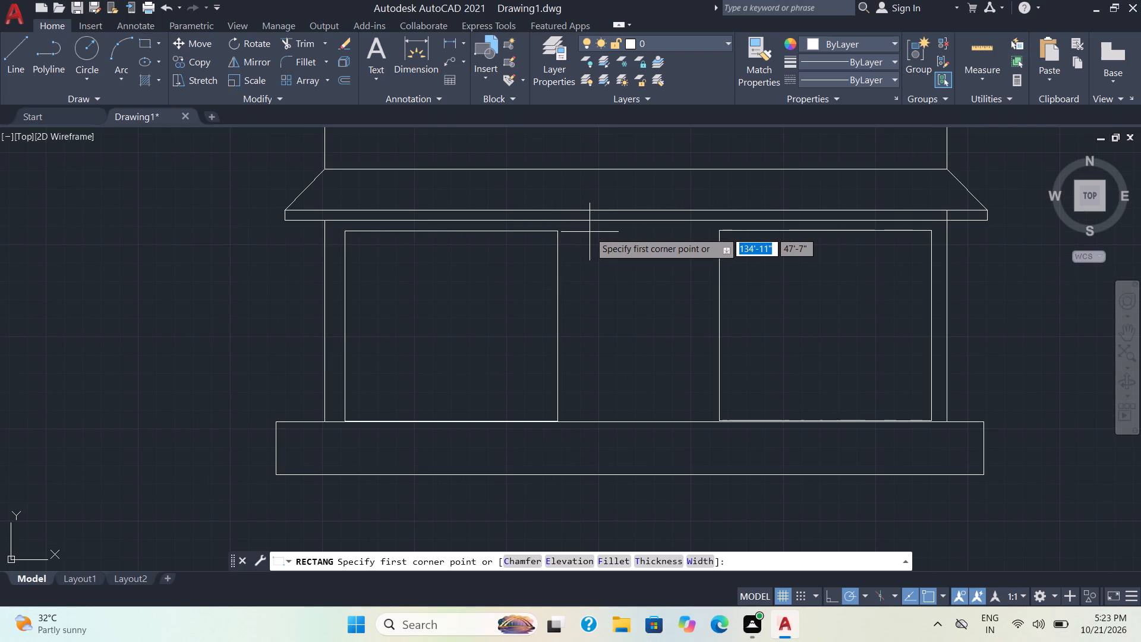
pyautogui.click(590, 231)
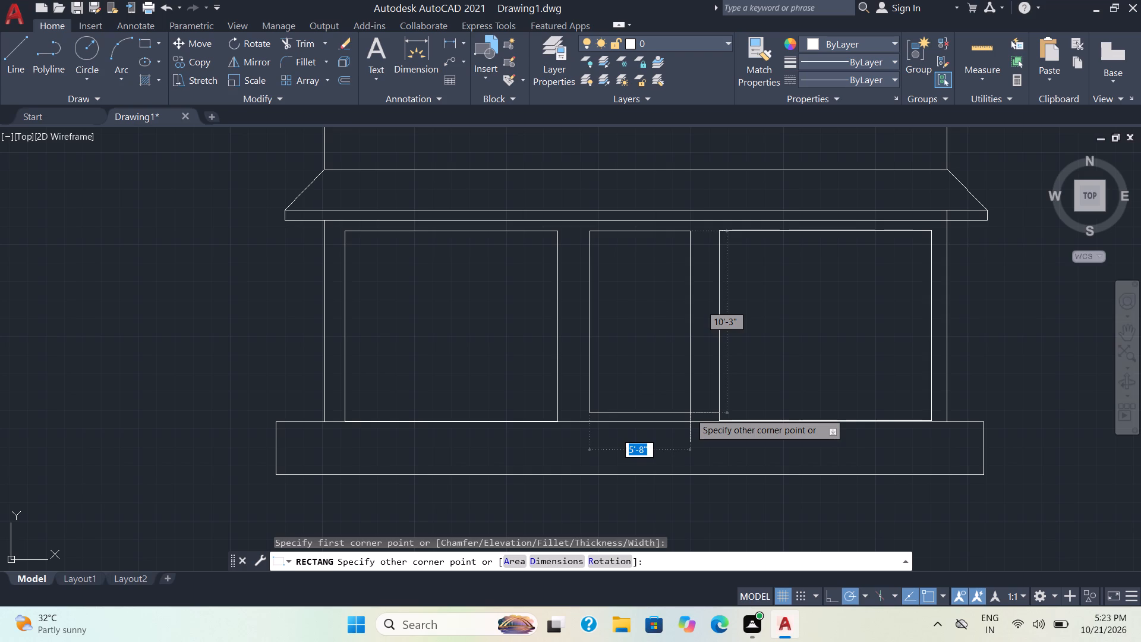
pyautogui.click(690, 413)
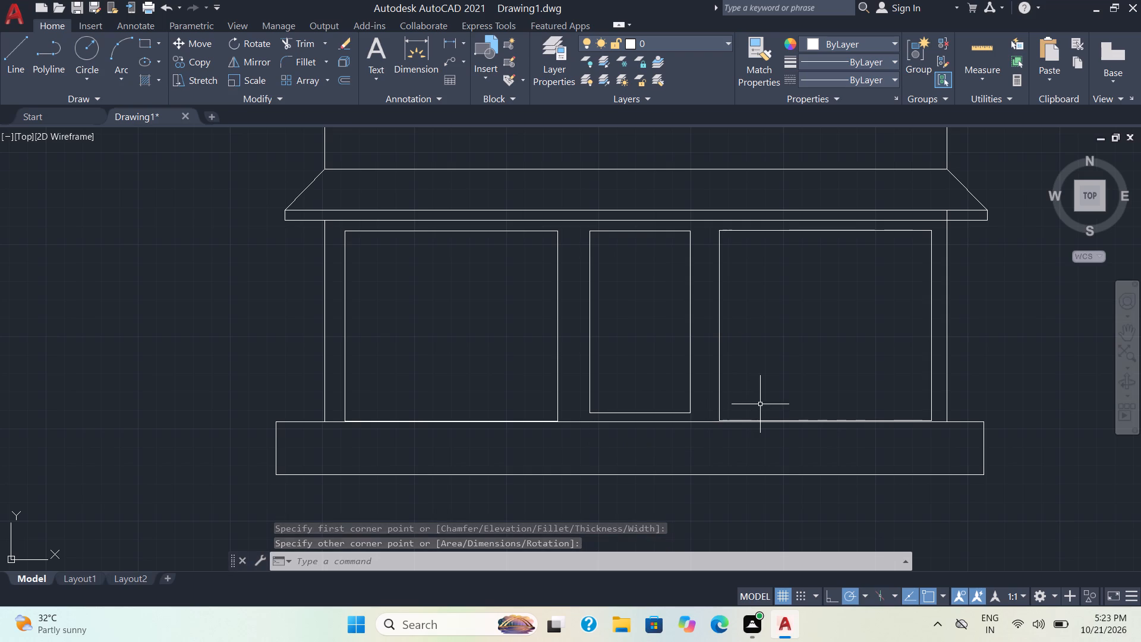
# Explode the narrow middle rectangle on the ground floor into separate lines.
pyautogui.click(701, 379)
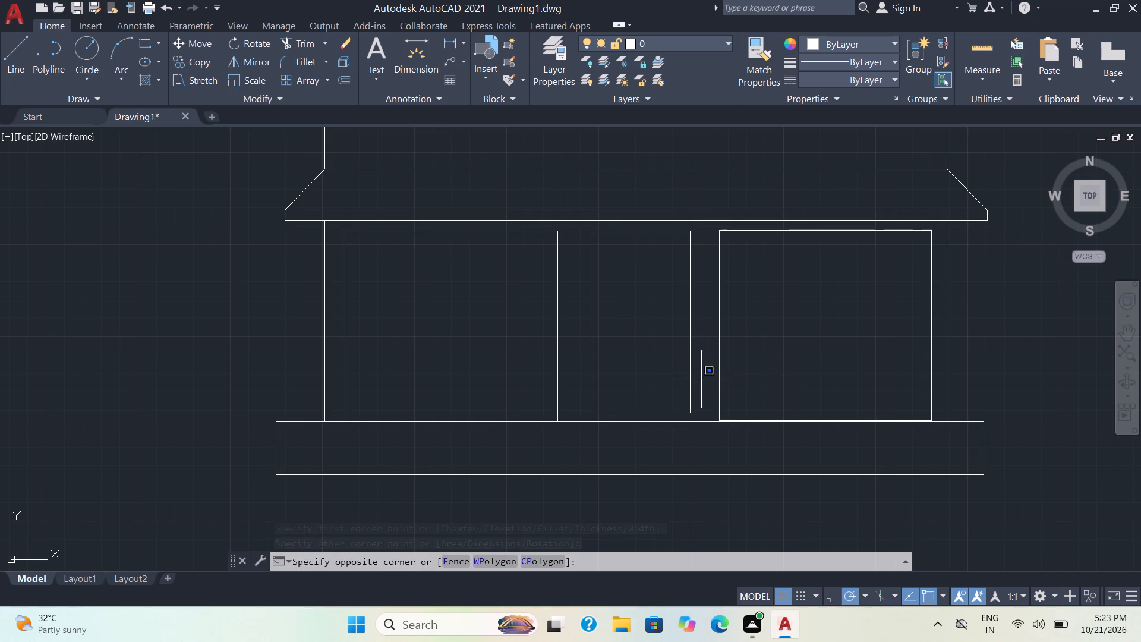
pyautogui.click(632, 344)
pyautogui.press('x')
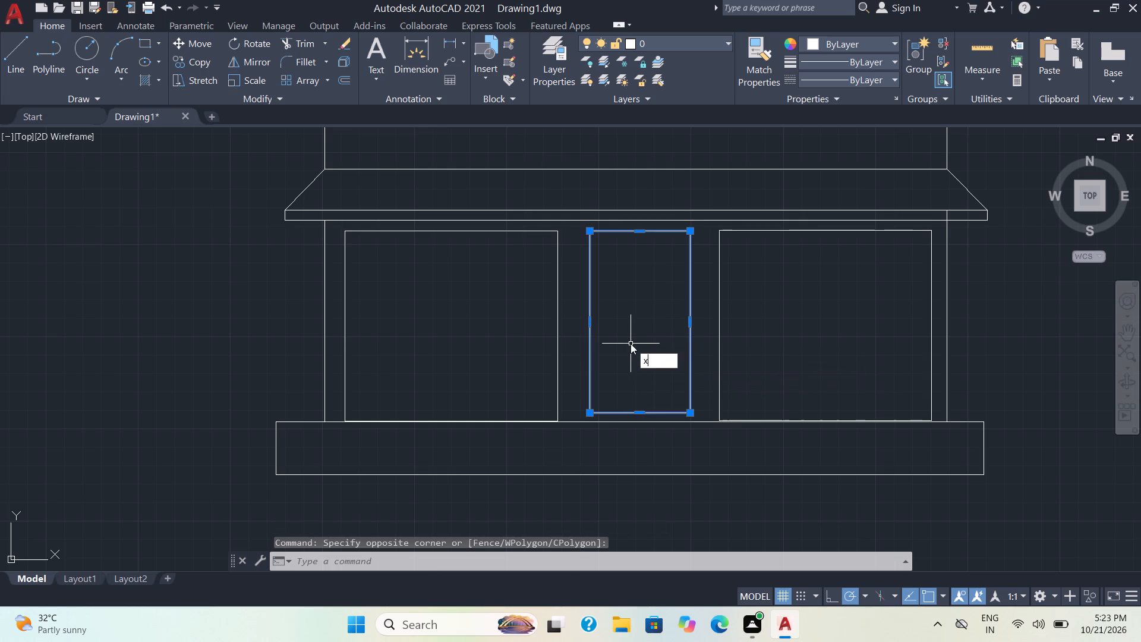
pyautogui.press('Return')
# Extend the middle opening's two vertical sides down to the base and remove its bottom line with Trim.
pyautogui.click(300, 37)
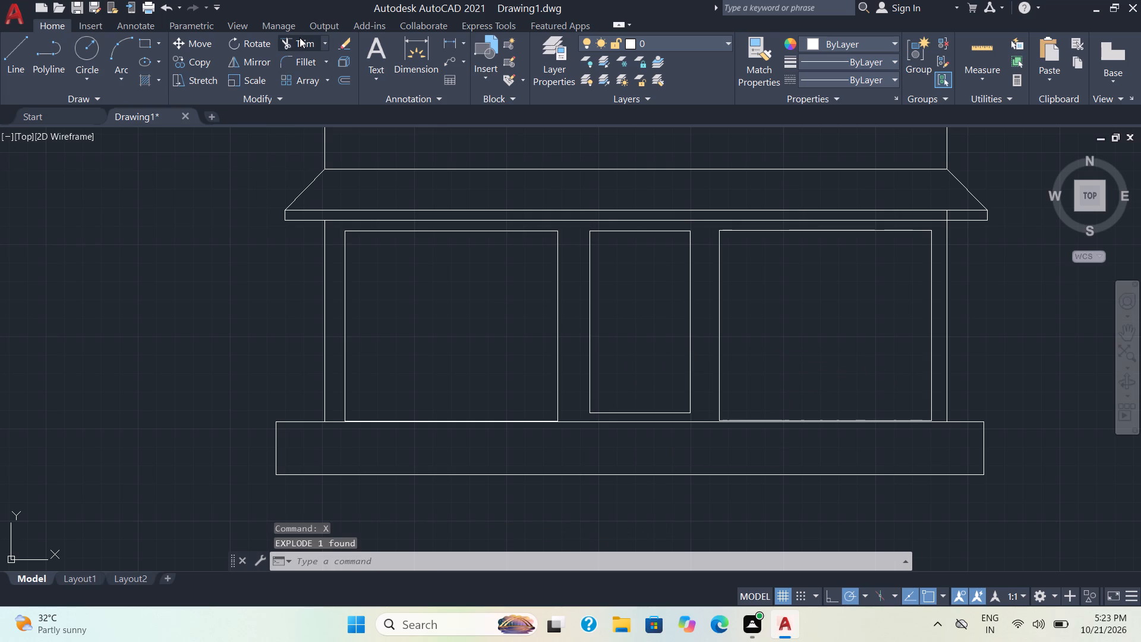
pyautogui.keyDown('shift'); pyautogui.click(590, 366); pyautogui.keyUp('shift')
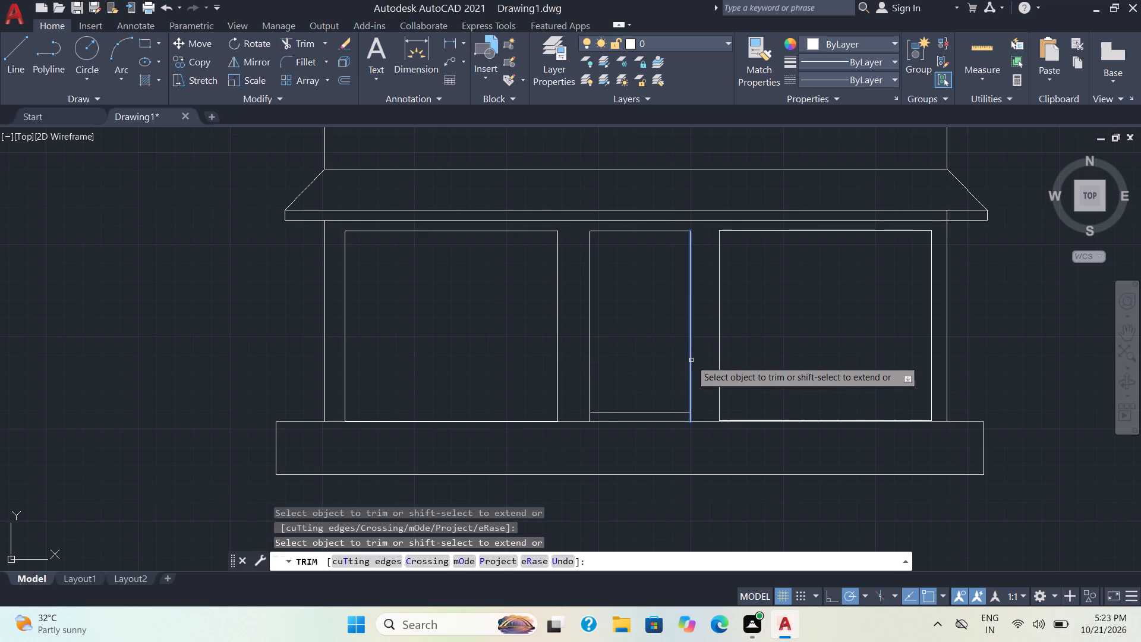
pyautogui.keyDown('shift'); pyautogui.click(691, 360); pyautogui.keyUp('shift')
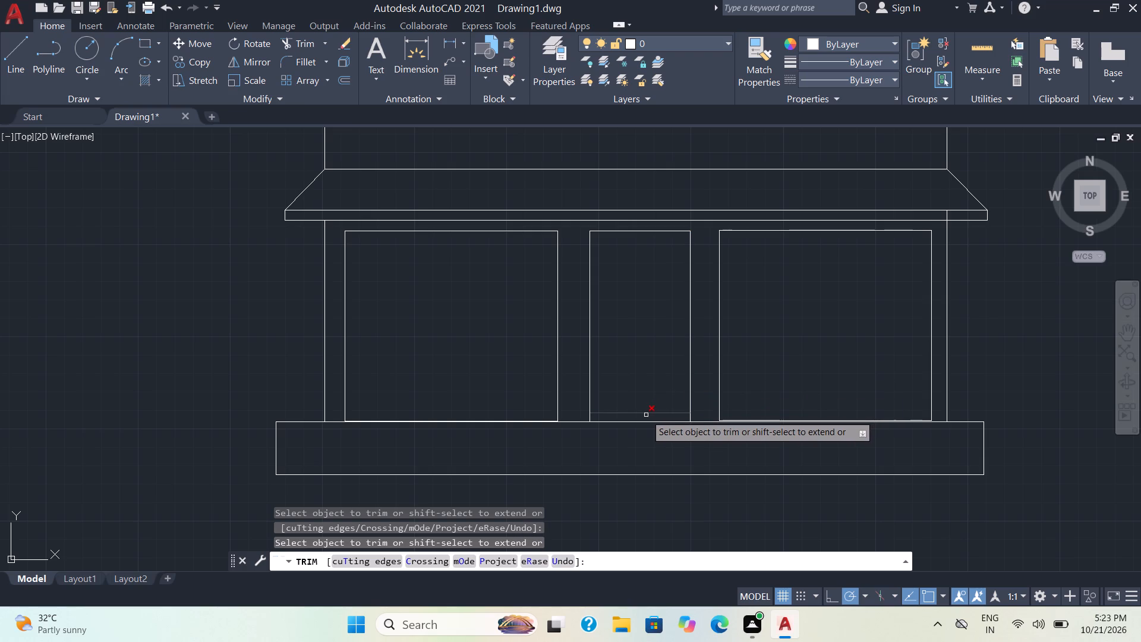
pyautogui.click(646, 415)
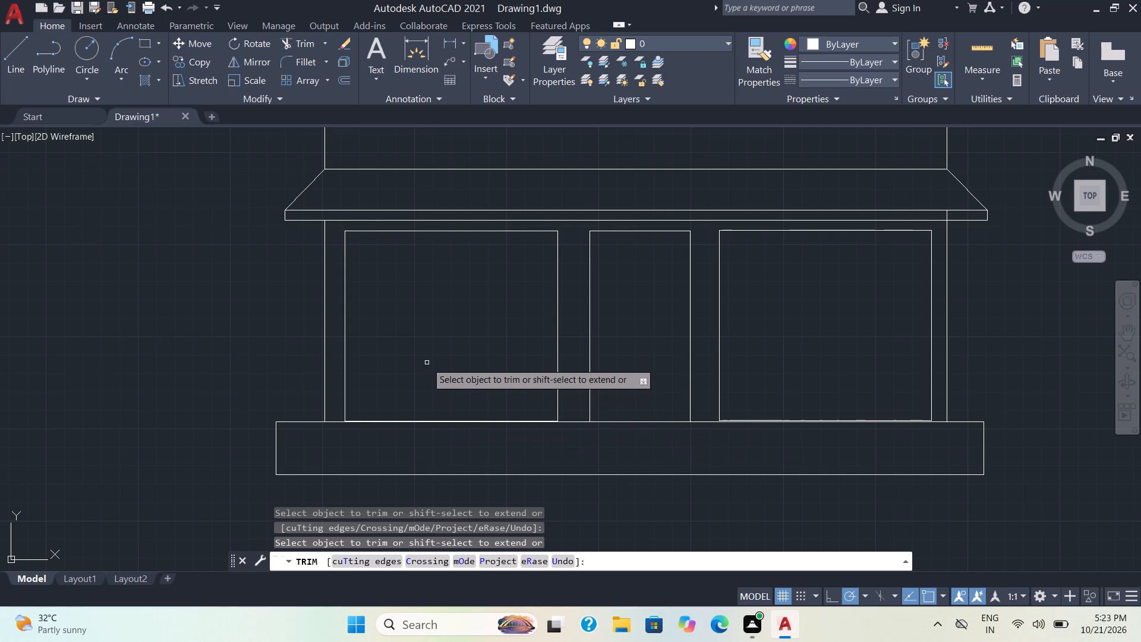
pyautogui.press('Escape')
# Offset both large ground-floor rectangles 4" inward to form window frames.
pyautogui.press('o')
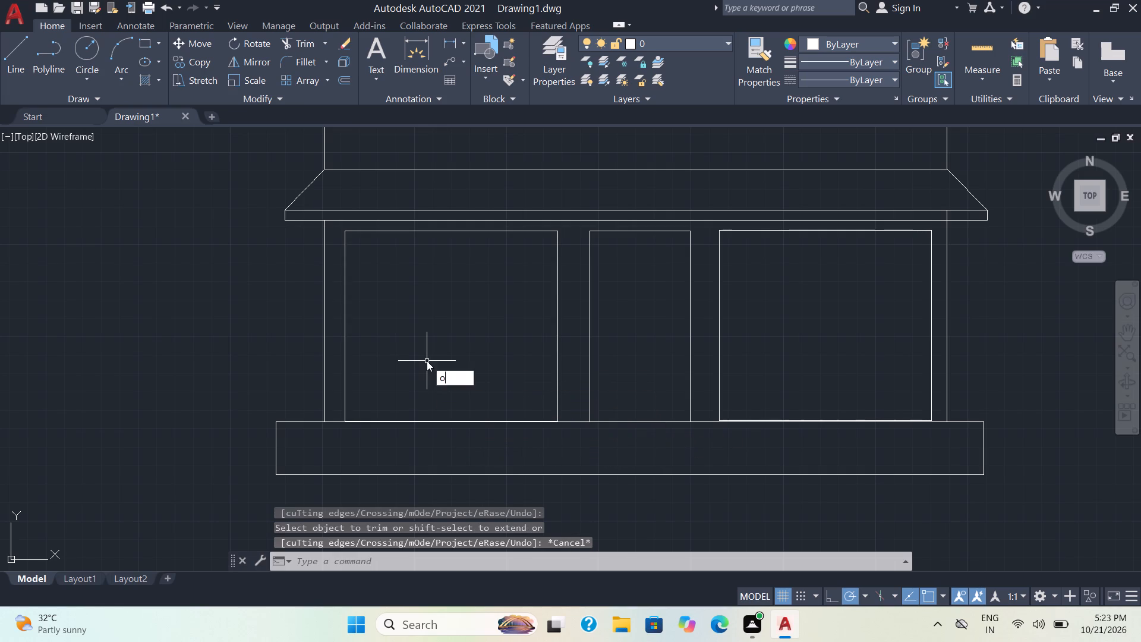
pyautogui.press('Return')
pyautogui.press('4')
pyautogui.press('Return')
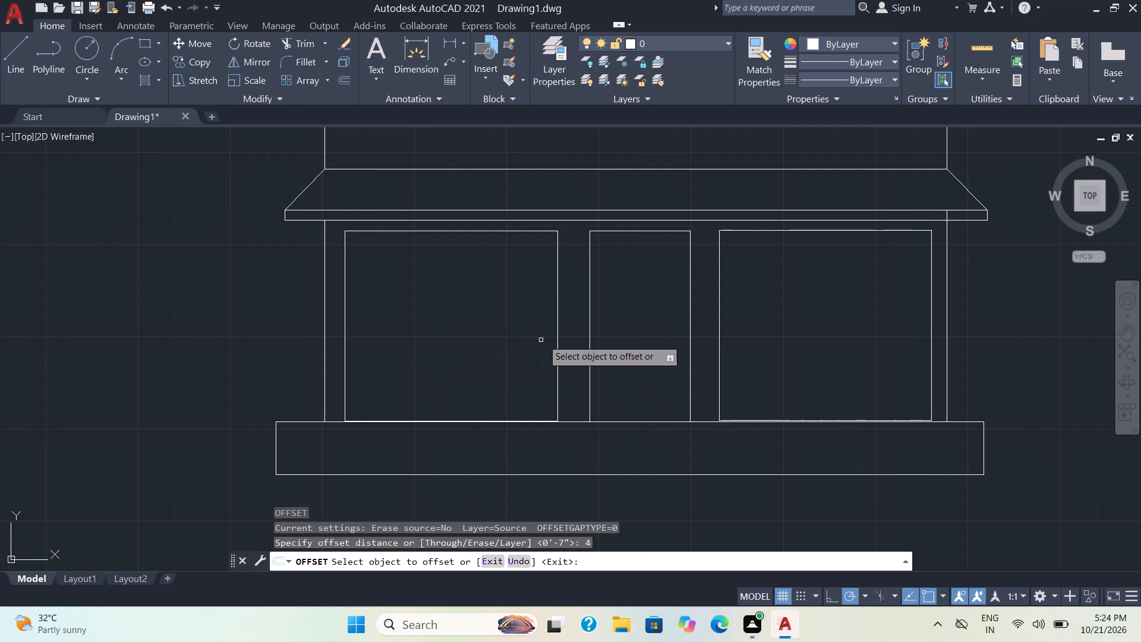
pyautogui.click(556, 339)
pyautogui.click(540, 341)
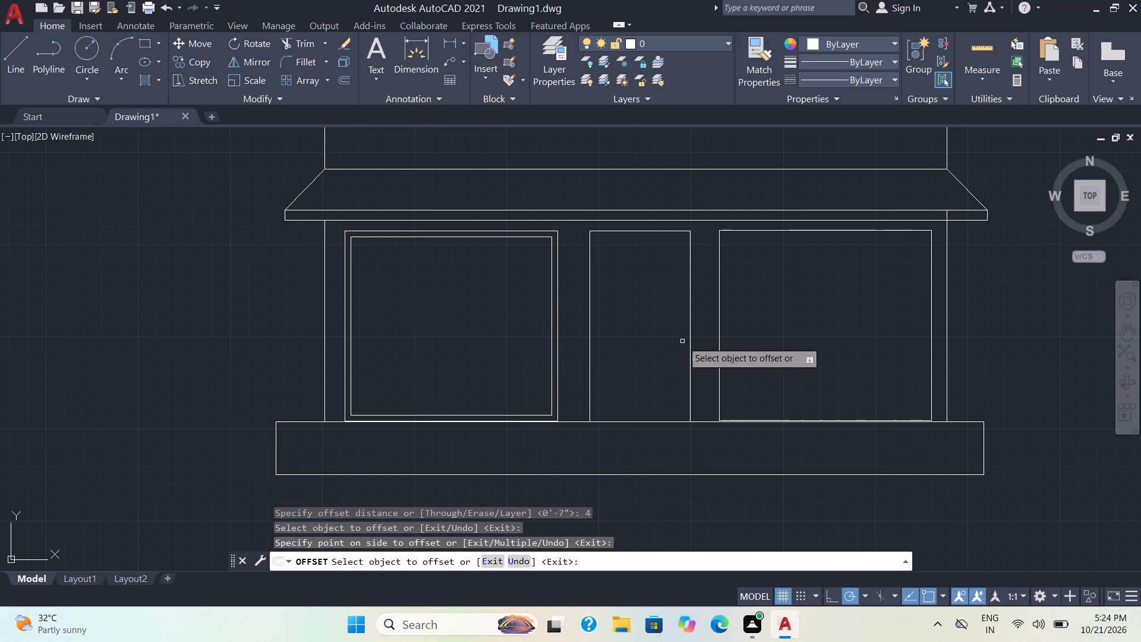
pyautogui.click(717, 344)
pyautogui.click(765, 349)
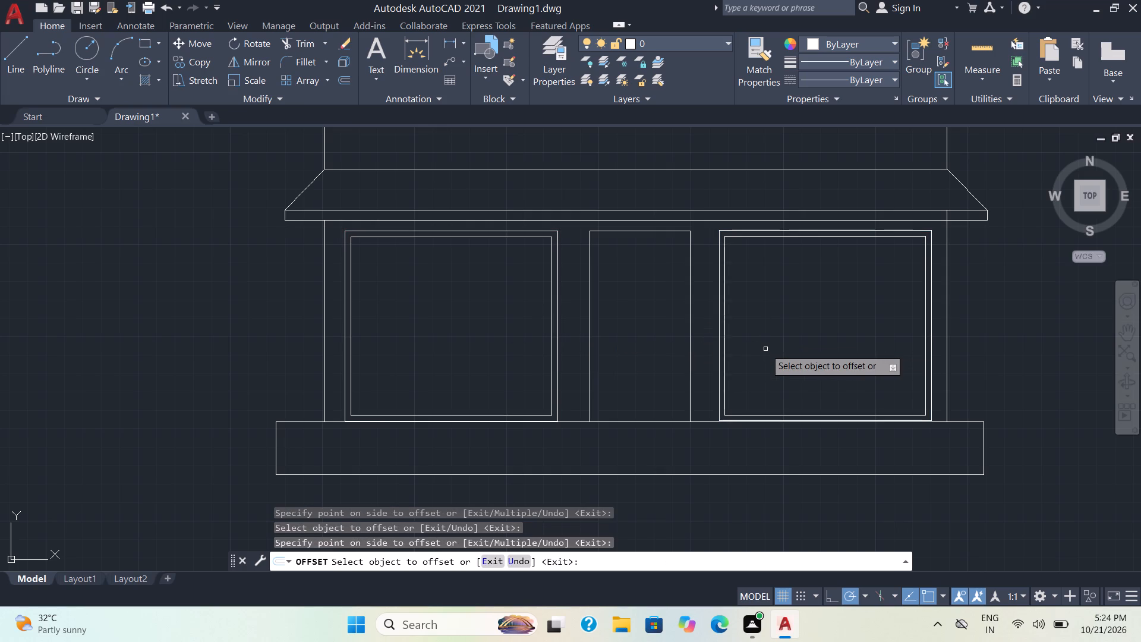
# Offset the middle opening's top line 3' downward.
pyautogui.click(639, 229)
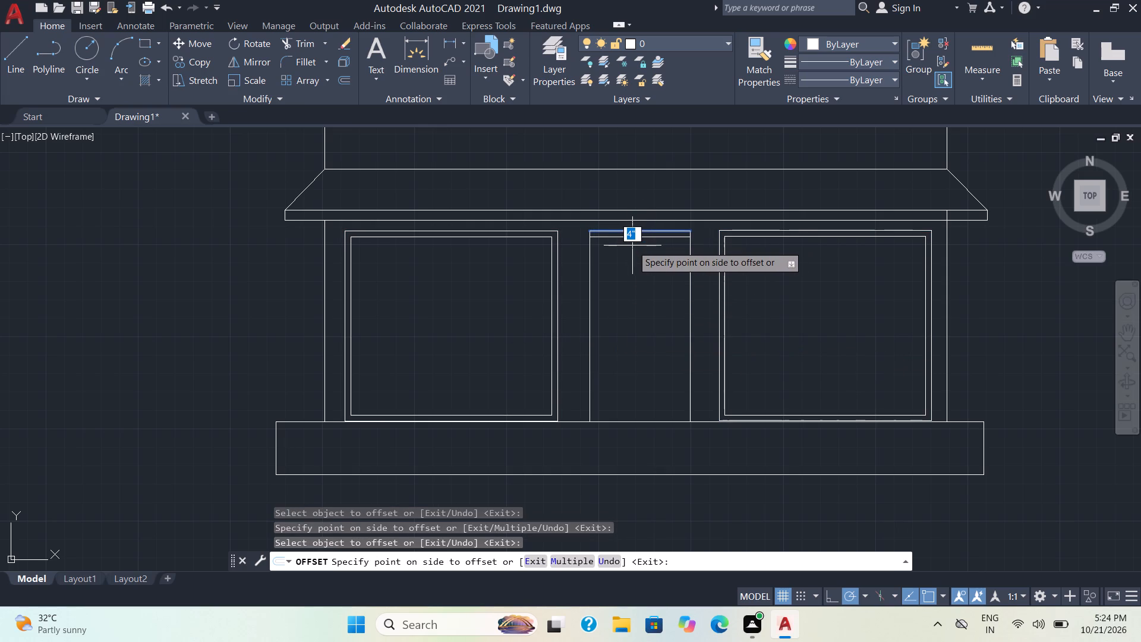
pyautogui.press('3')
pyautogui.press("'")
pyautogui.press('Return')
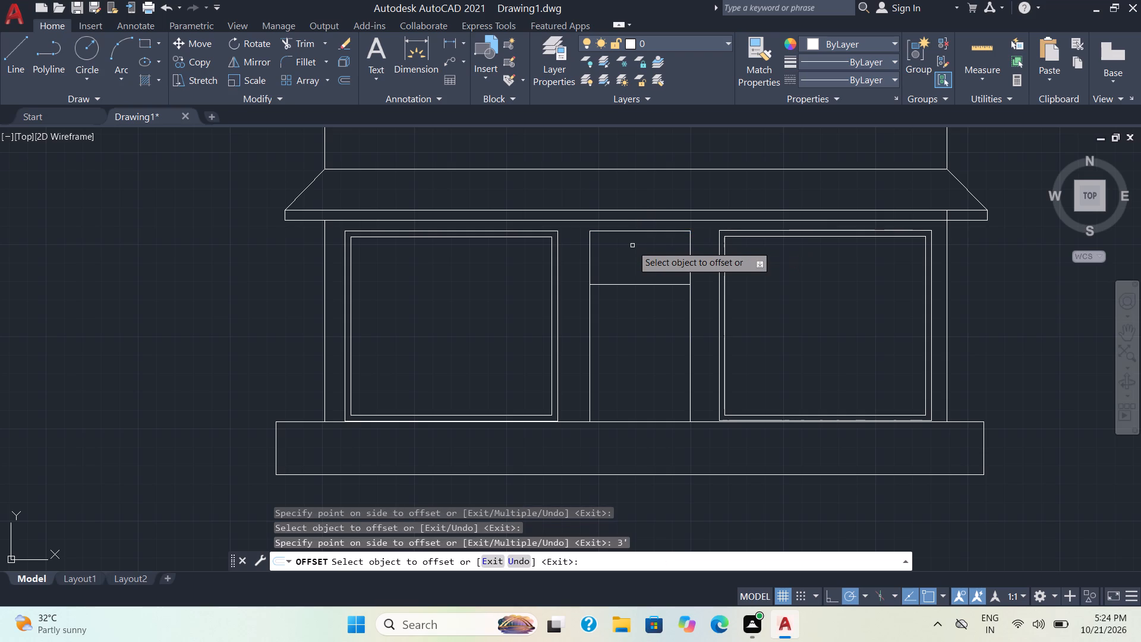
# Offset the middle opening's left side, right side and top line 4" inward to form its frame.
pyautogui.click(588, 253)
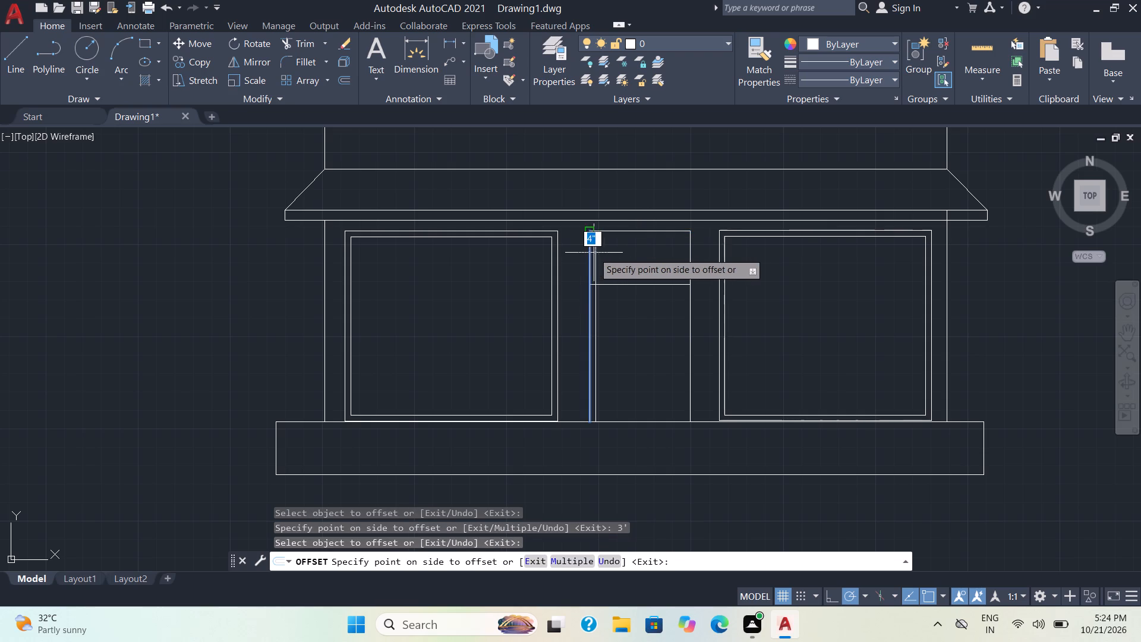
pyautogui.click(600, 253)
pyautogui.click(689, 263)
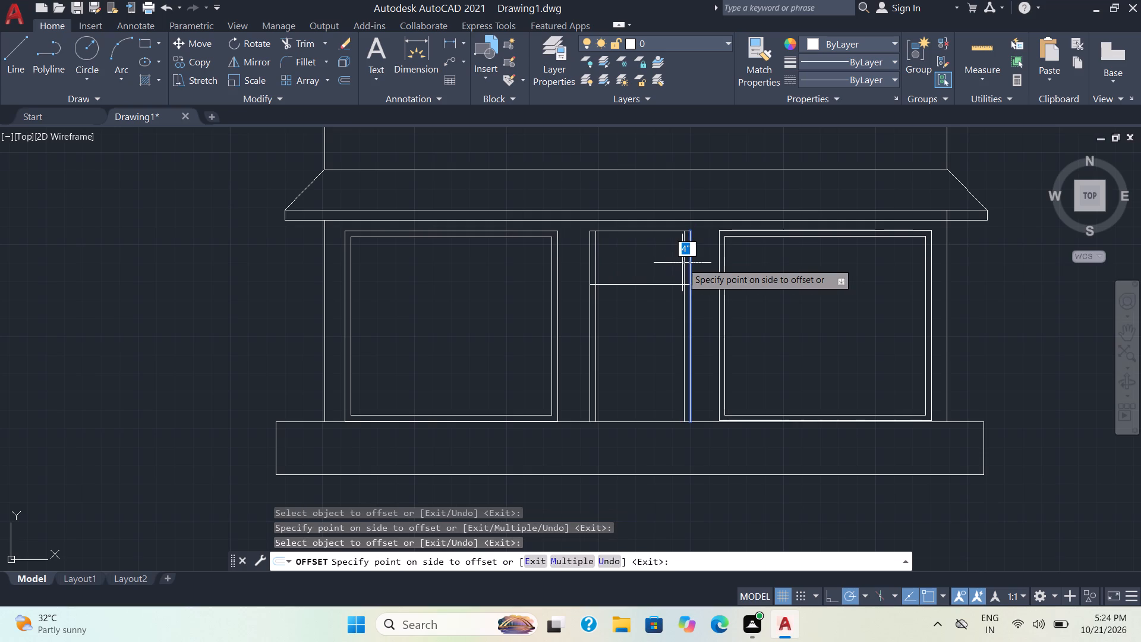
pyautogui.click(675, 262)
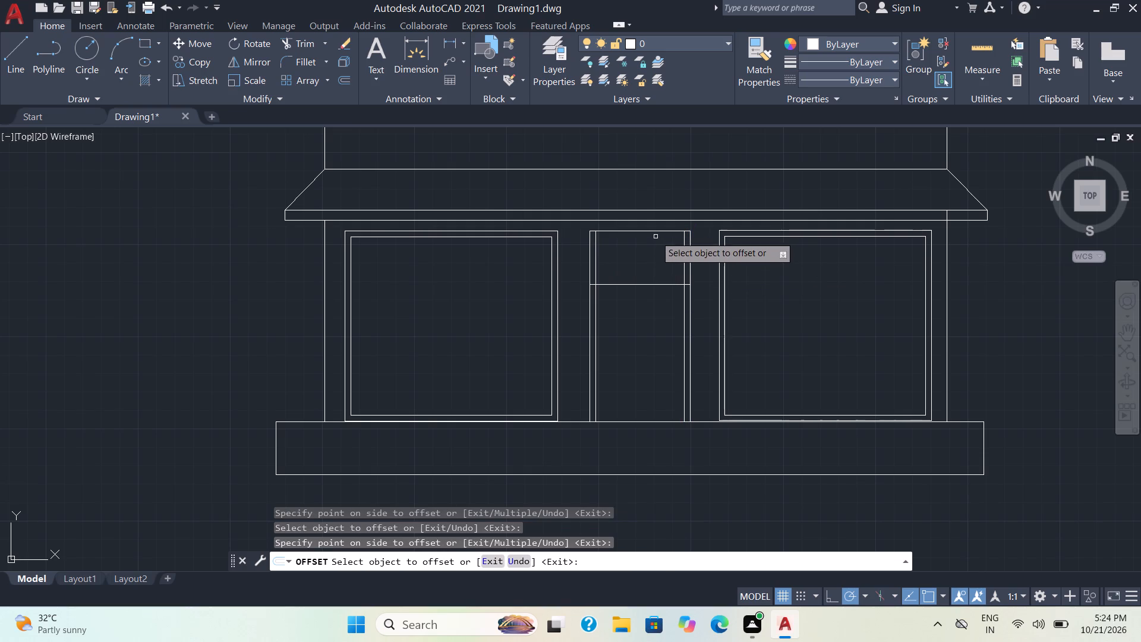
pyautogui.click(652, 231)
pyautogui.click(647, 243)
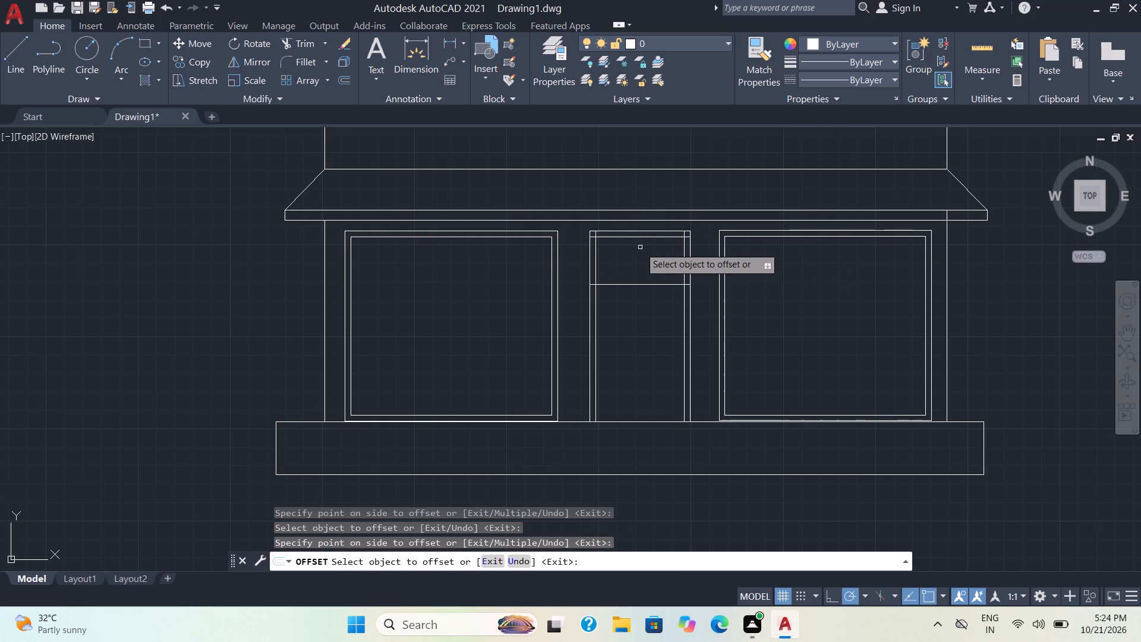
pyautogui.press('Escape')
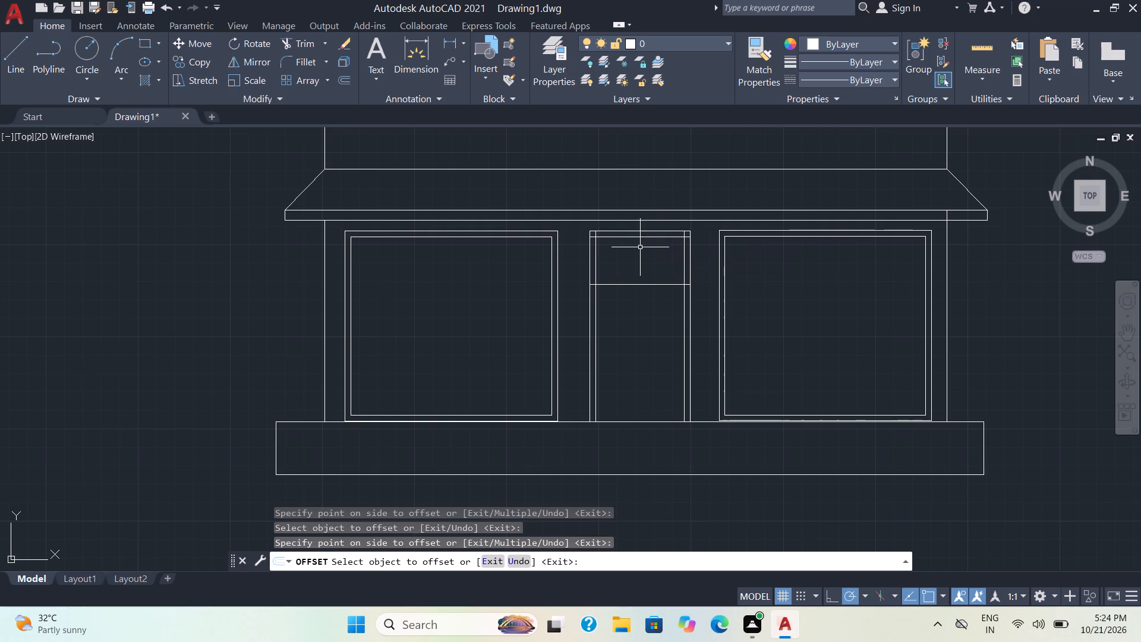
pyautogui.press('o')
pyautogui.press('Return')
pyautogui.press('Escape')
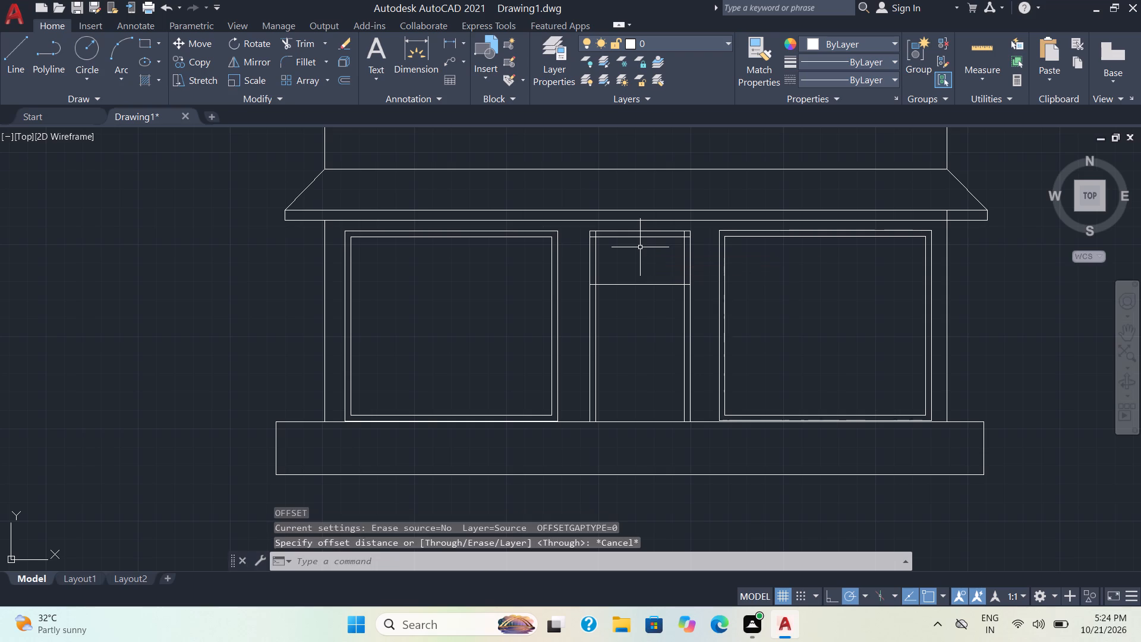
# Trim the door frame's inner side lines below the 3' line and cut that line's ends back to the inner sides.
pyautogui.write('tr')
pyautogui.press('Return')
pyautogui.scroll(2, 640, 247)
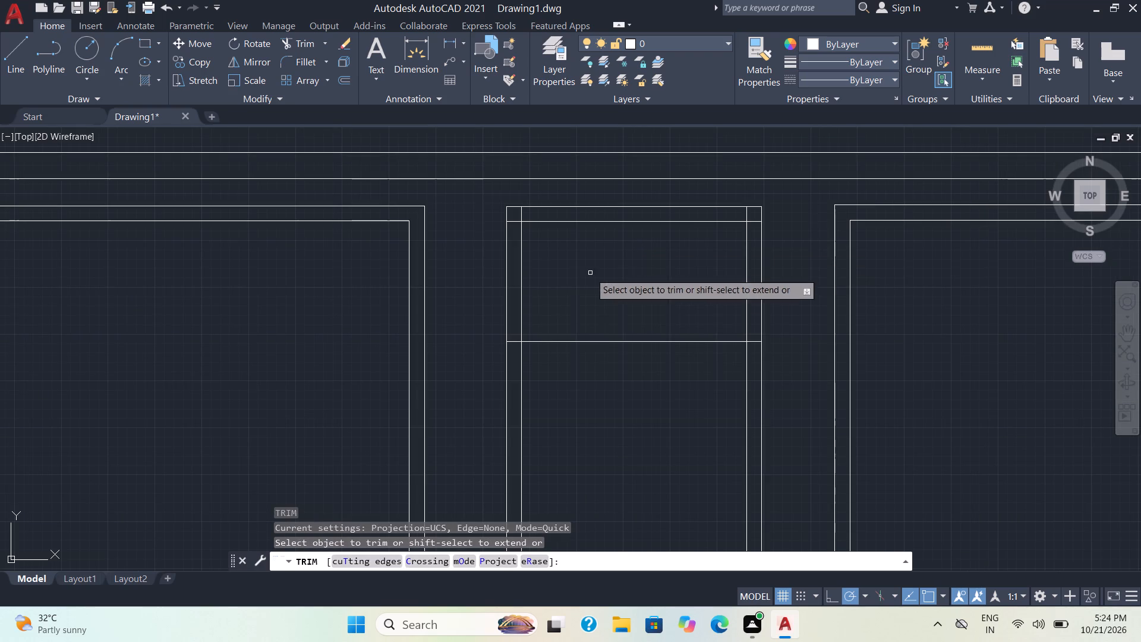
pyautogui.click(521, 364)
pyautogui.click(515, 339)
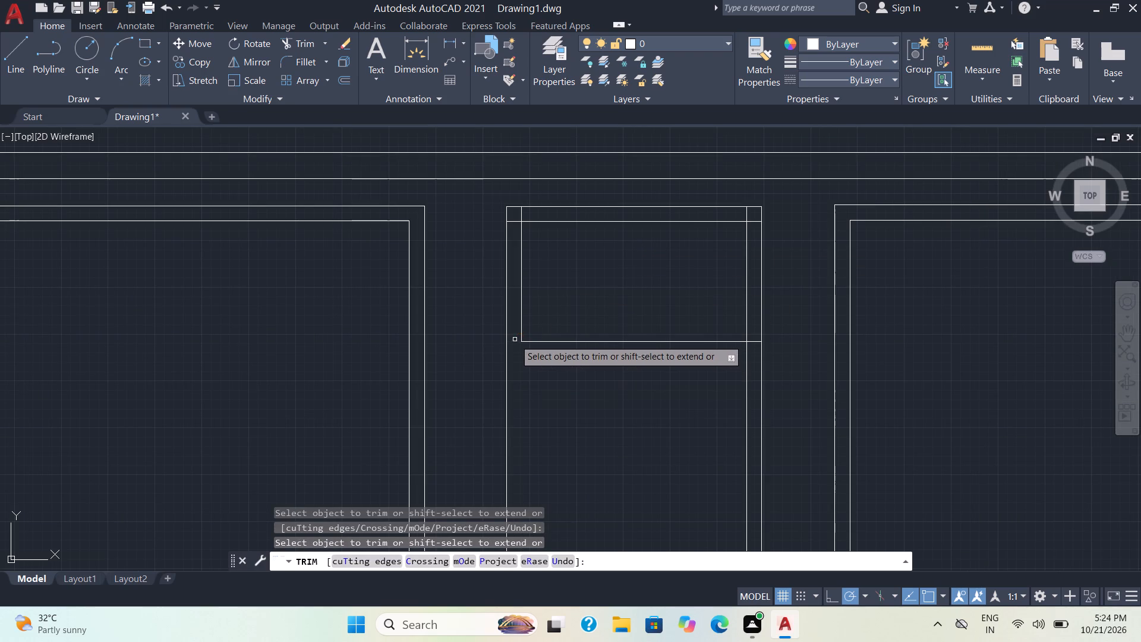
pyautogui.click(746, 389)
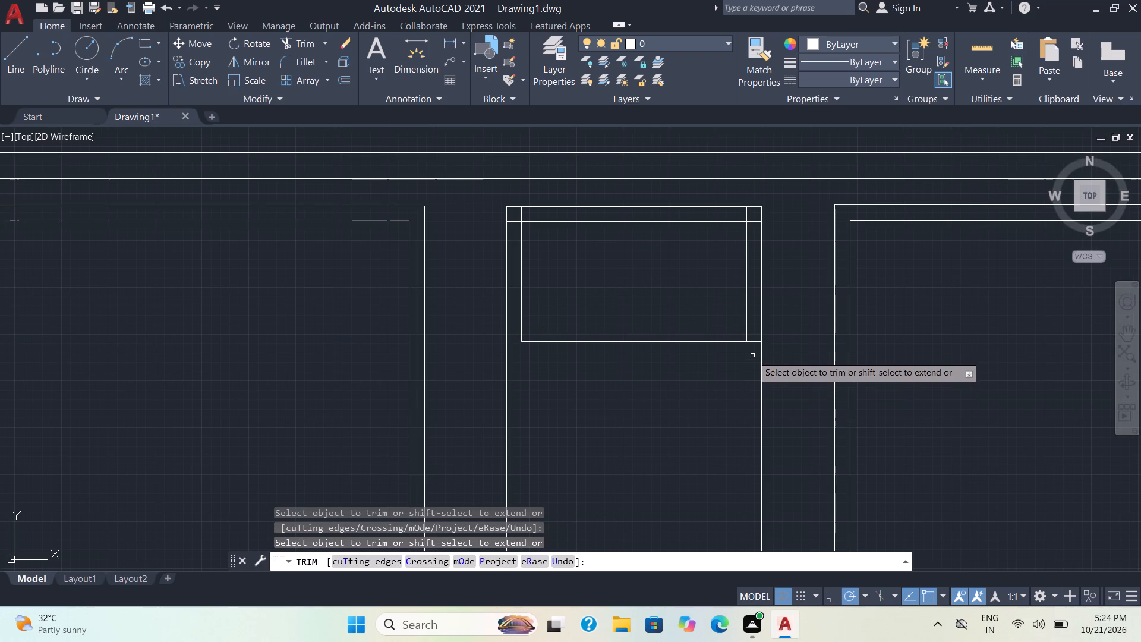
pyautogui.click(755, 339)
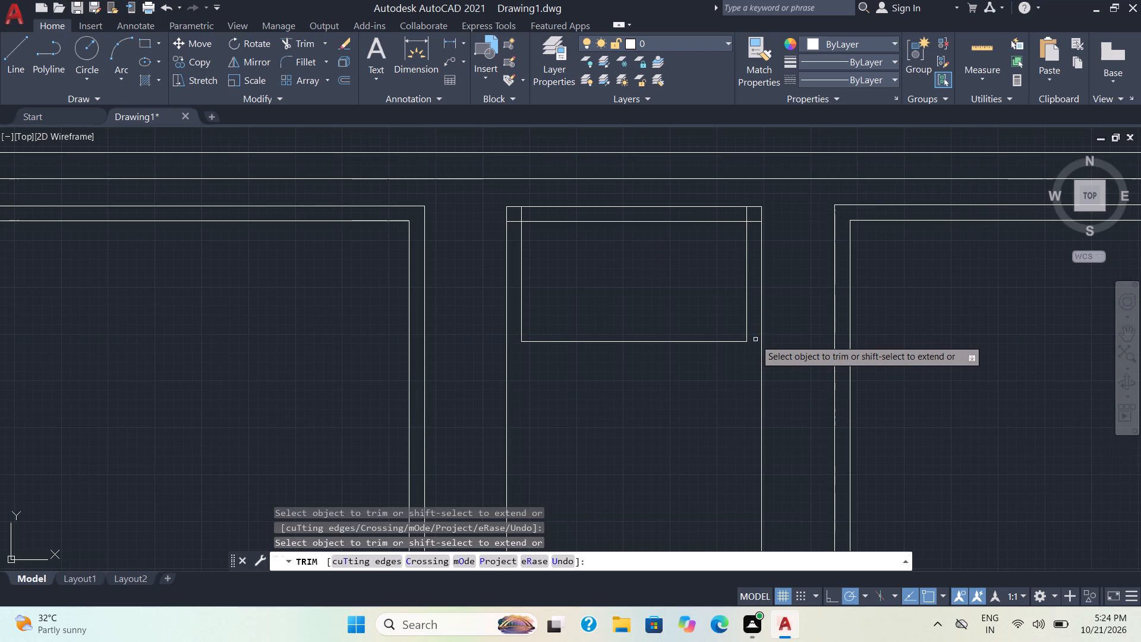
# Trim the crossing line ends at both top corners of the door frame, leaving a clean rectangular panel.
pyautogui.scroll(2, 754, 280)
pyautogui.moveTo(757, 204); pyautogui.dragTo(757, 293, button='middle')
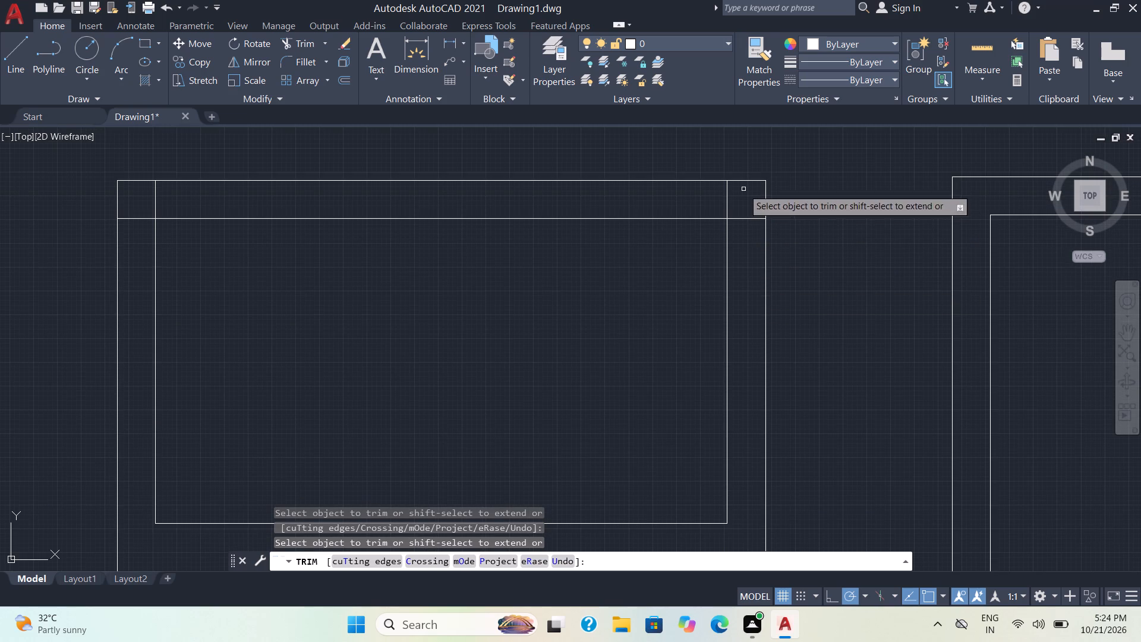
pyautogui.moveTo(720, 199); pyautogui.dragTo(742, 239)
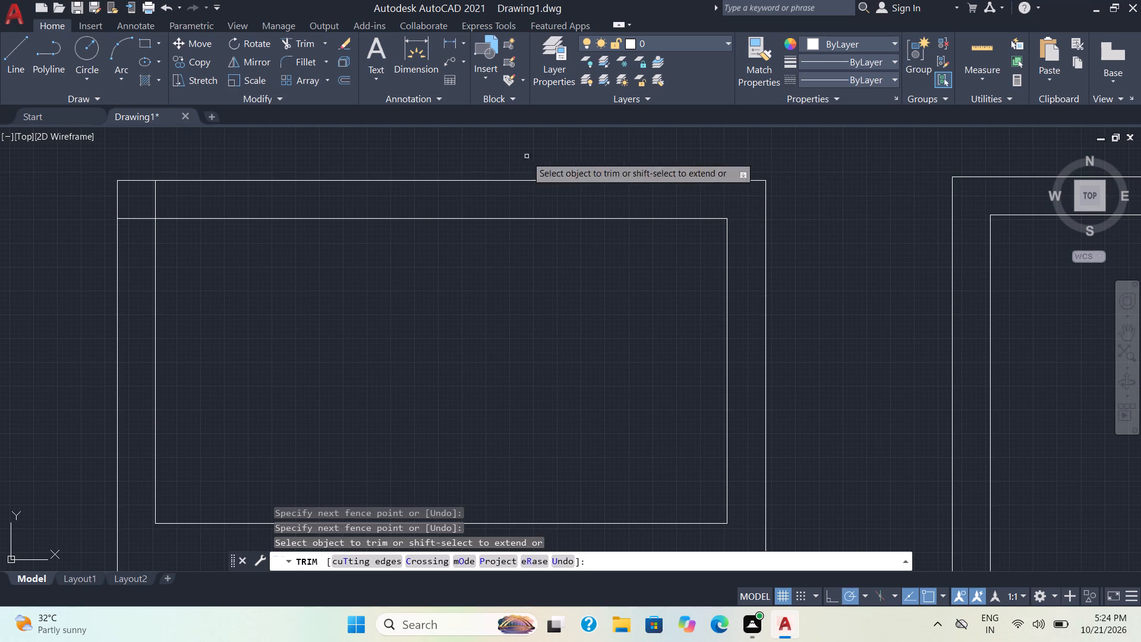
pyautogui.moveTo(165, 200); pyautogui.dragTo(131, 237)
pyautogui.scroll(-2, 277, 243)
pyautogui.scroll(-1, 697, 353)
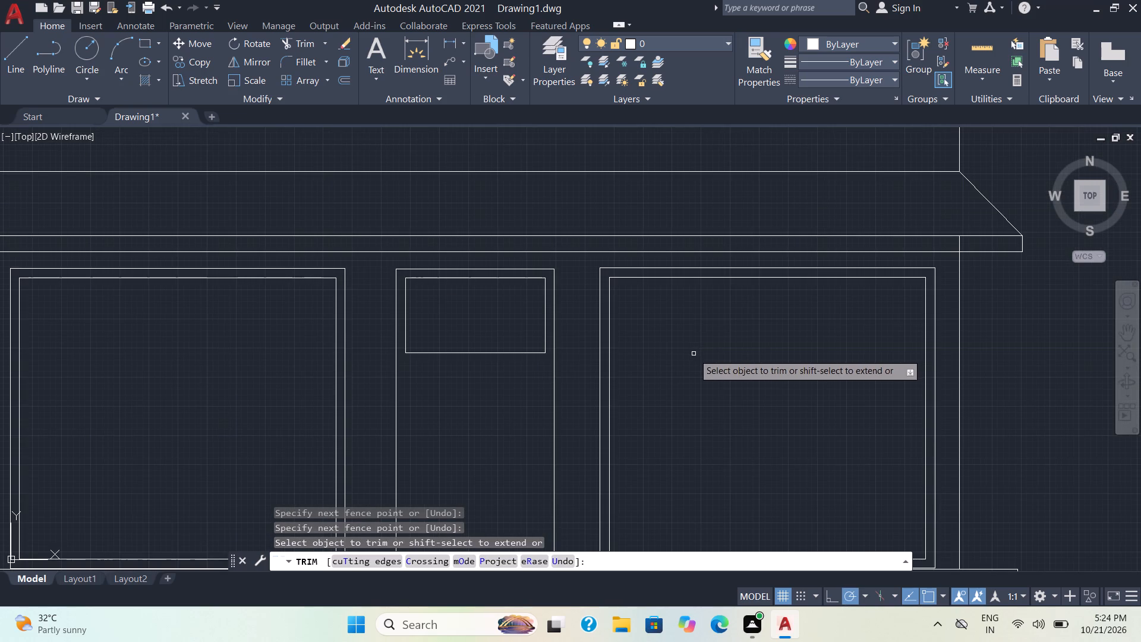
pyautogui.moveTo(692, 354); pyautogui.dragTo(774, 298, button='middle')
pyautogui.scroll(-1, 773, 301)
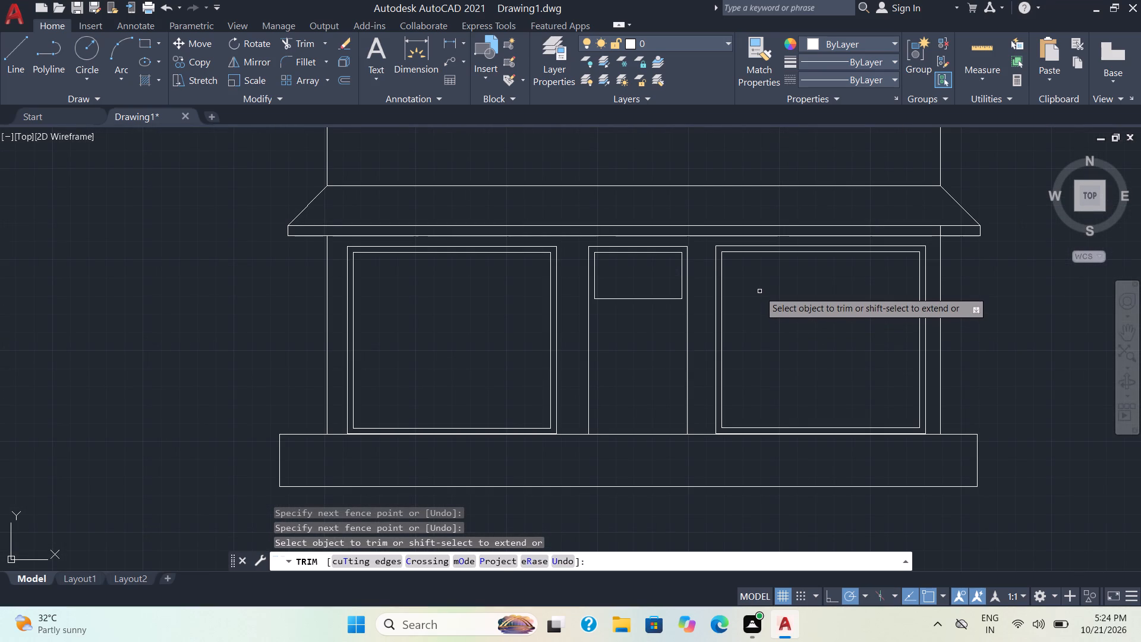
pyautogui.moveTo(759, 291); pyautogui.dragTo(789, 350, button='middle')
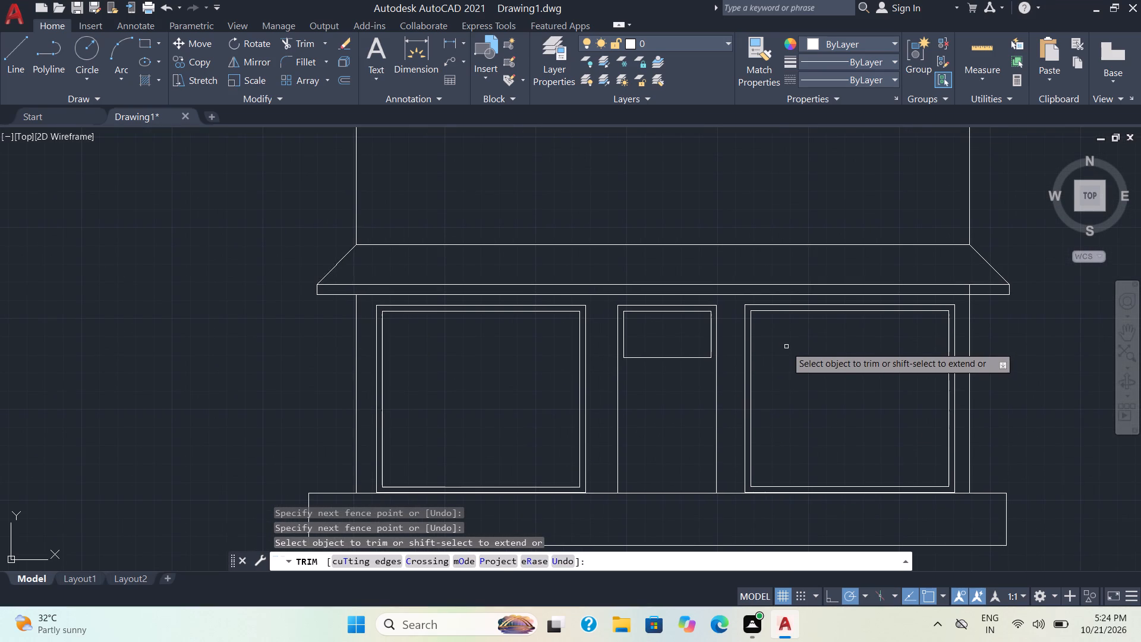
pyautogui.press('Escape')
# Offset the bottom line of the floor above the ground-floor canopy 3' upward.
pyautogui.press('o')
pyautogui.press('Return')
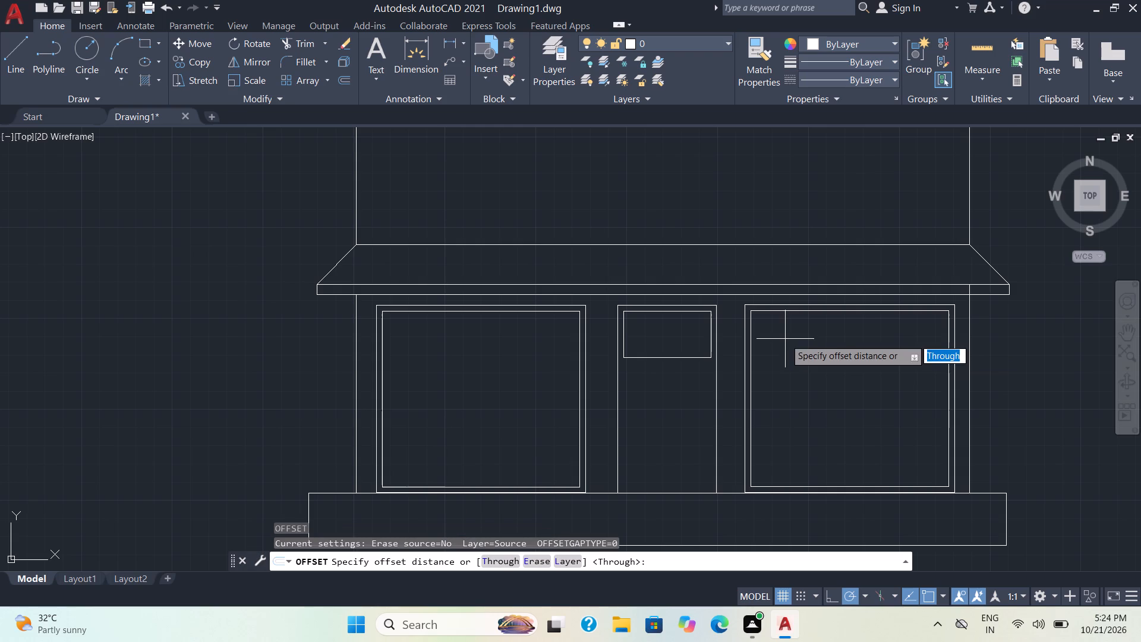
pyautogui.write("3'")
pyautogui.press('Return')
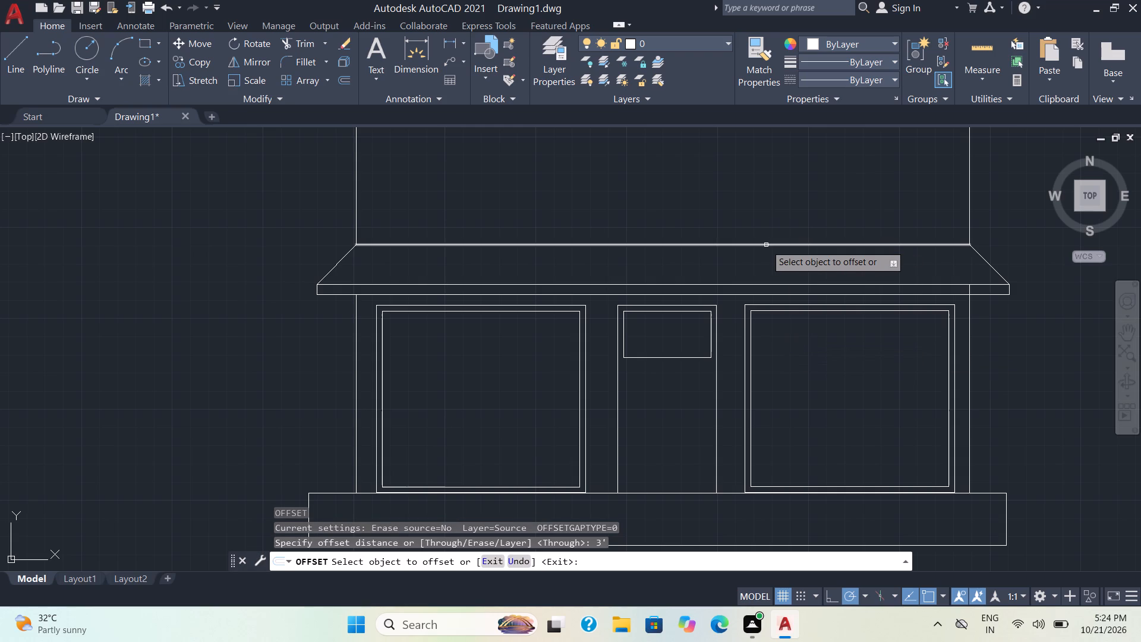
pyautogui.click(767, 243)
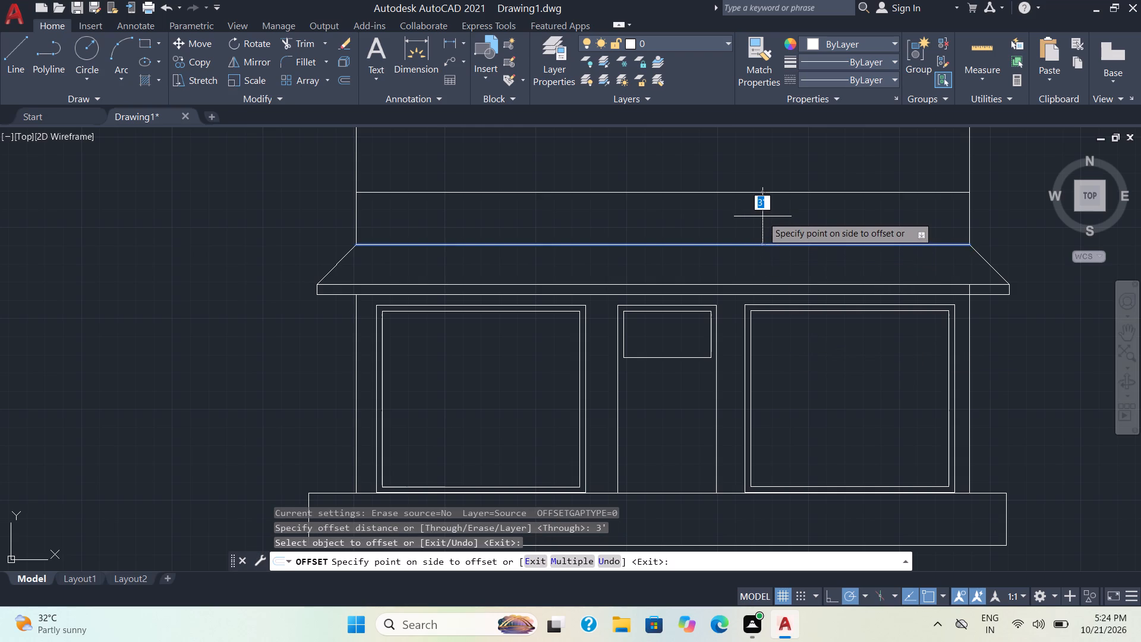
pyautogui.click(762, 216)
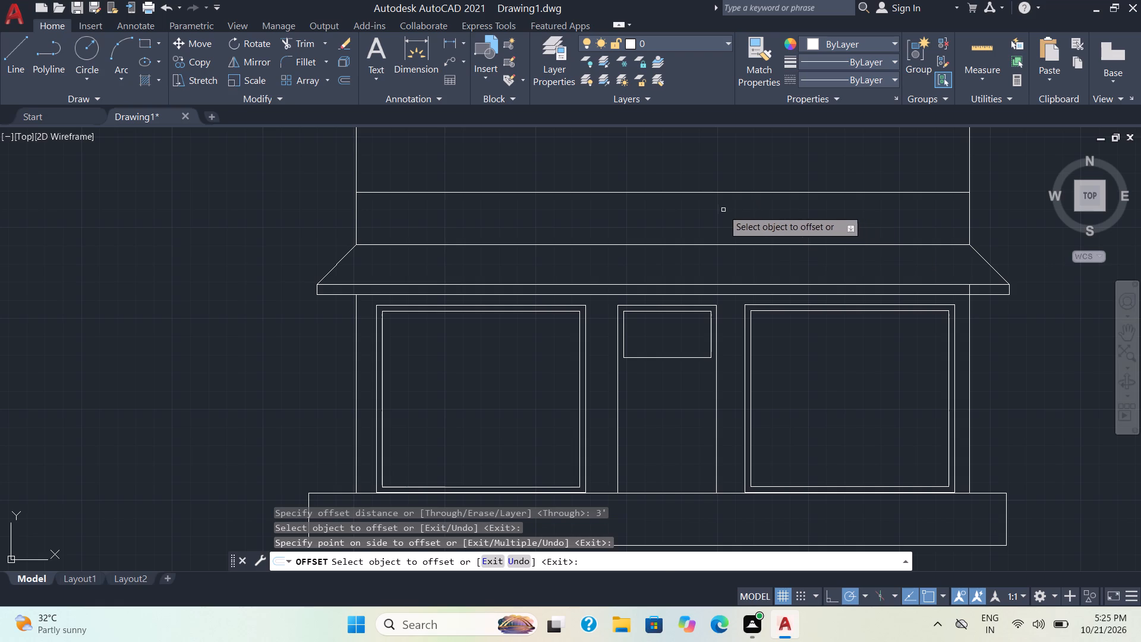
# Offset the new horizontal line on the upper floor another 4" upward.
pyautogui.click(730, 193)
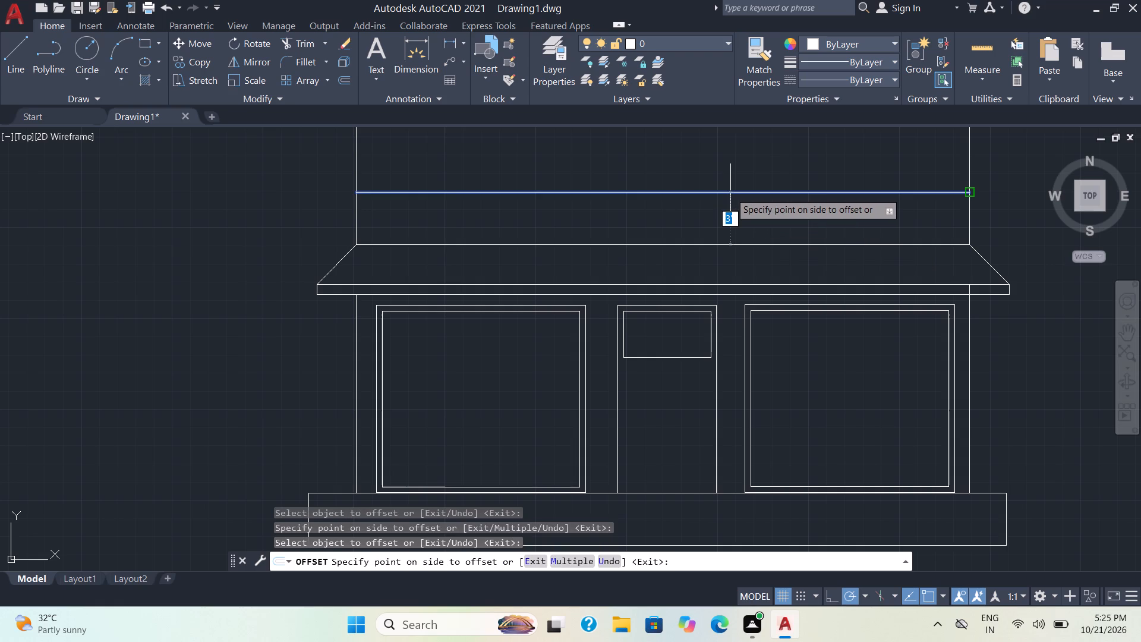
pyautogui.press('4')
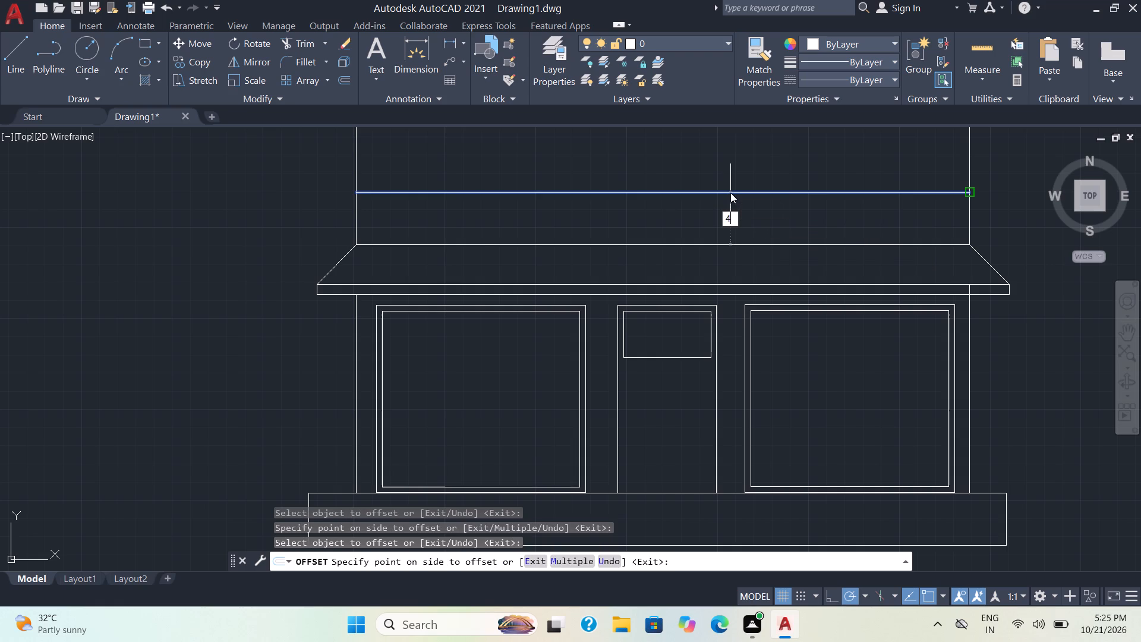
pyautogui.scroll(-2, 730, 193)
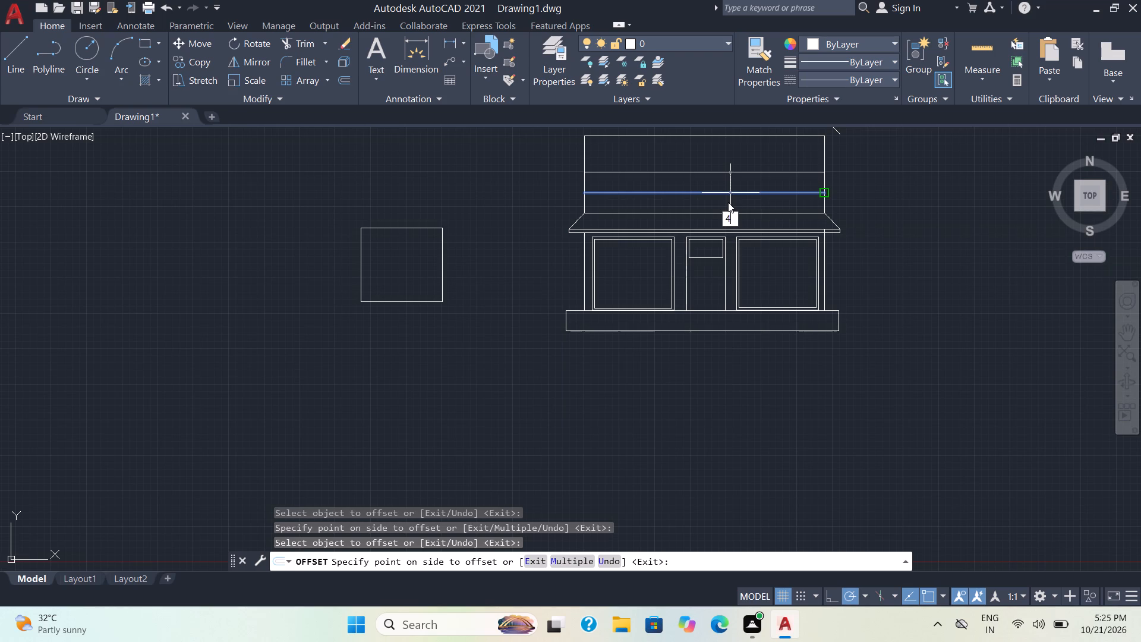
pyautogui.press('4')
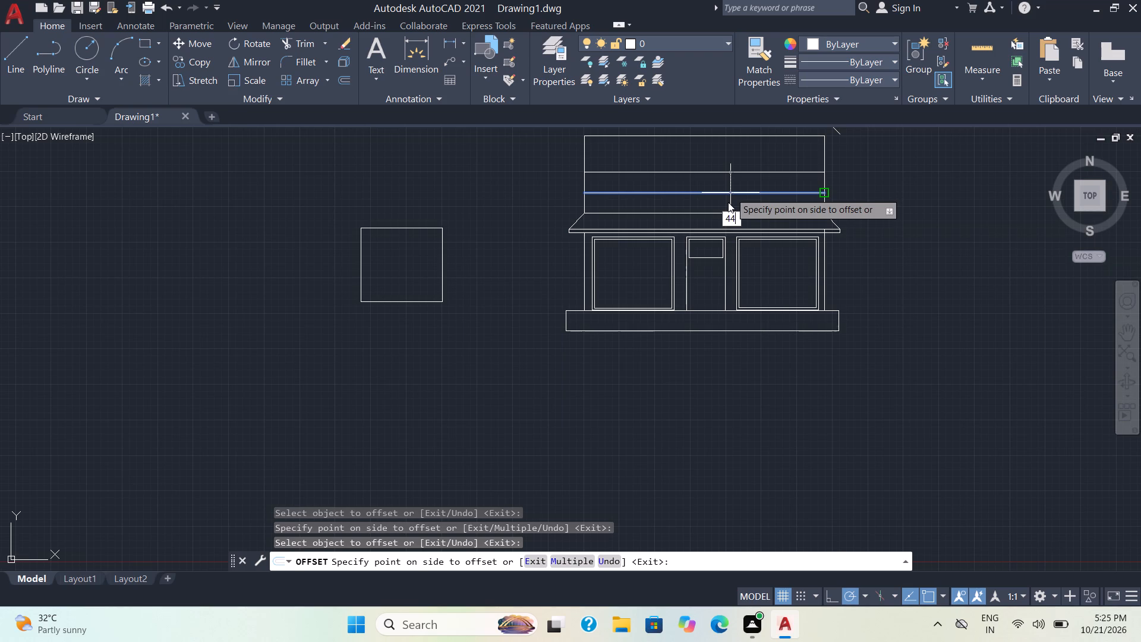
pyautogui.press('BackSpace')
pyautogui.press('Return')
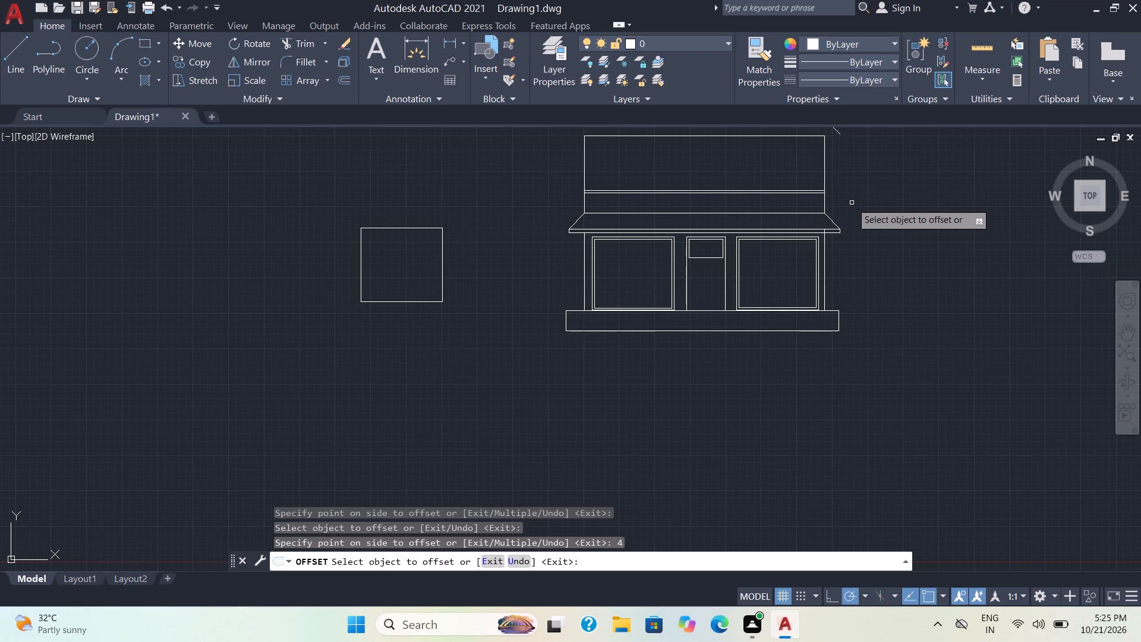
pyautogui.moveTo(852, 203); pyautogui.dragTo(877, 275, button='middle')
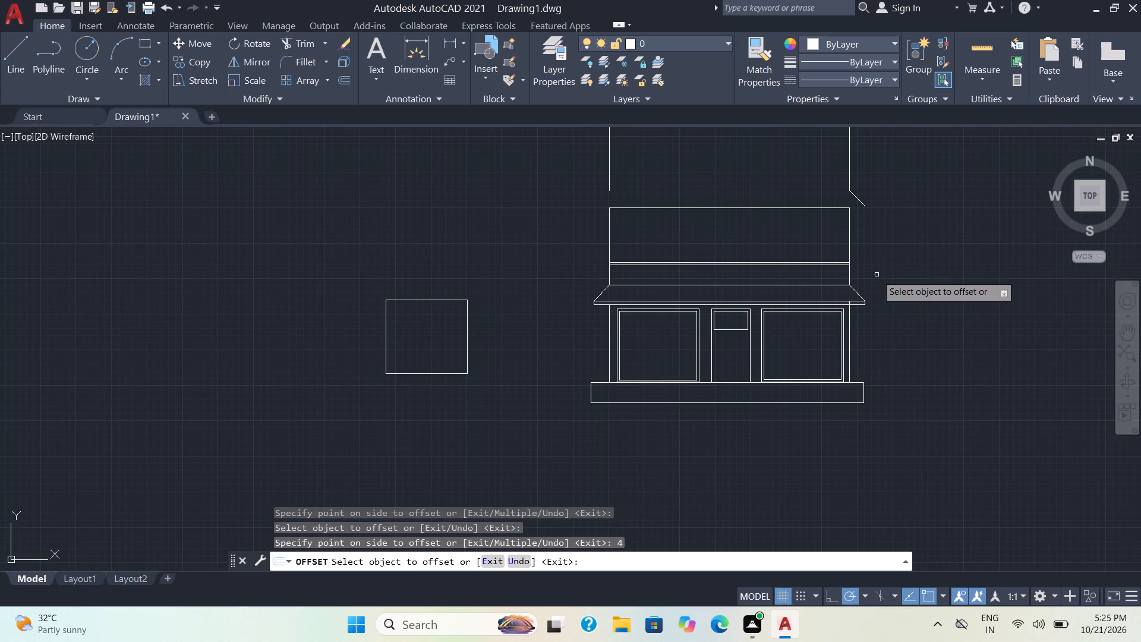
pyautogui.scroll(1, 877, 275)
pyautogui.moveTo(877, 274); pyautogui.dragTo(951, 326, button='middle')
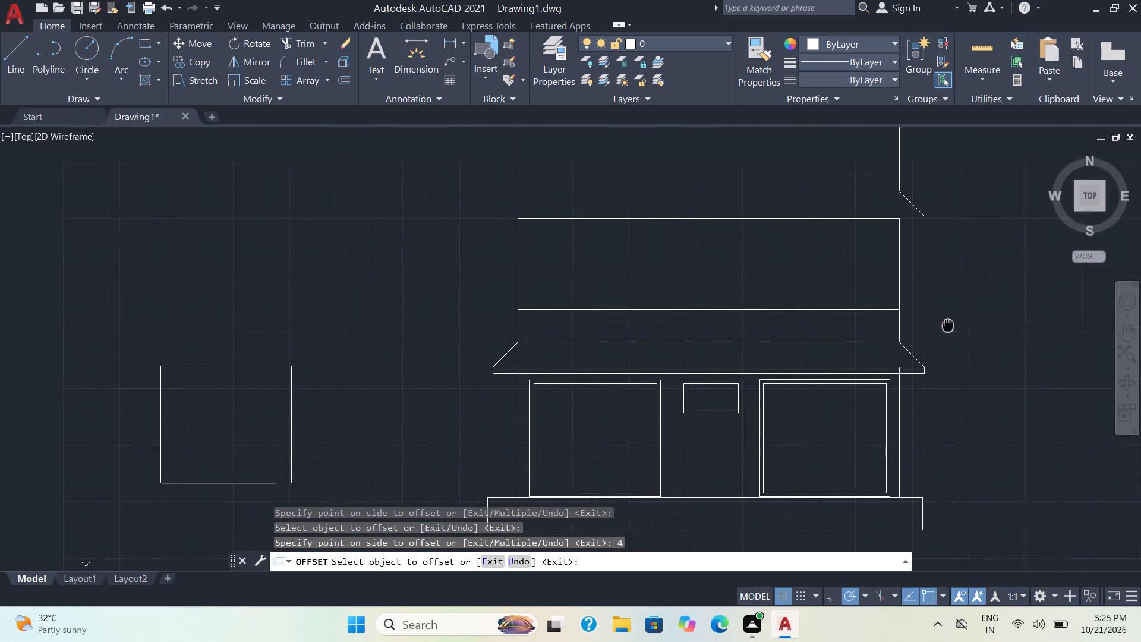
pyautogui.moveTo(951, 326); pyautogui.dragTo(967, 326, button='middle')
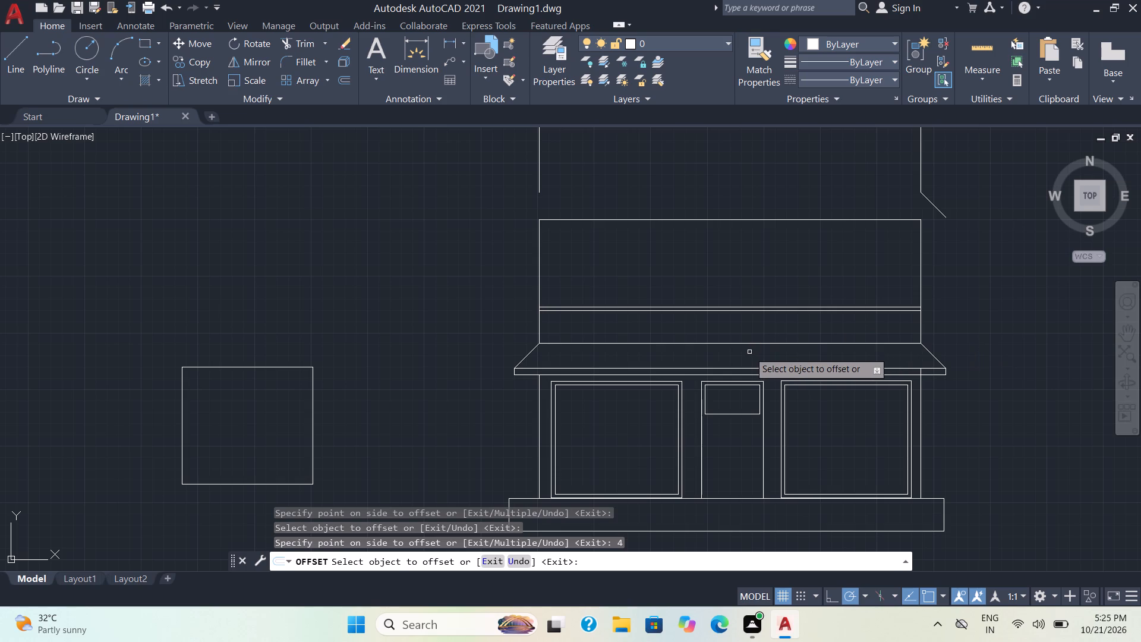
pyautogui.press('Escape')
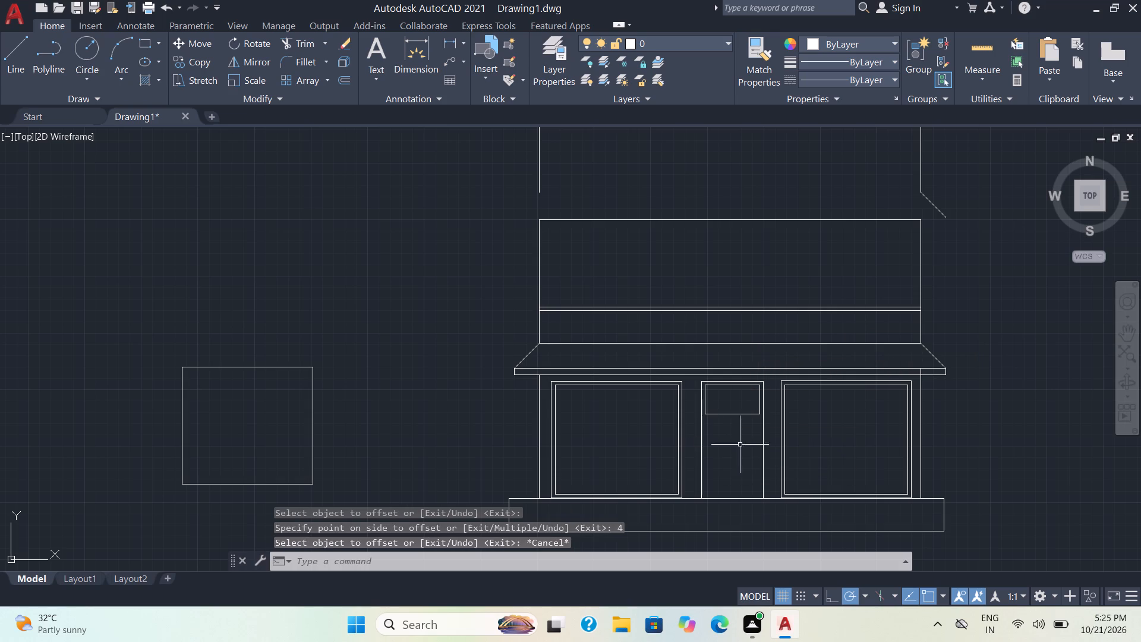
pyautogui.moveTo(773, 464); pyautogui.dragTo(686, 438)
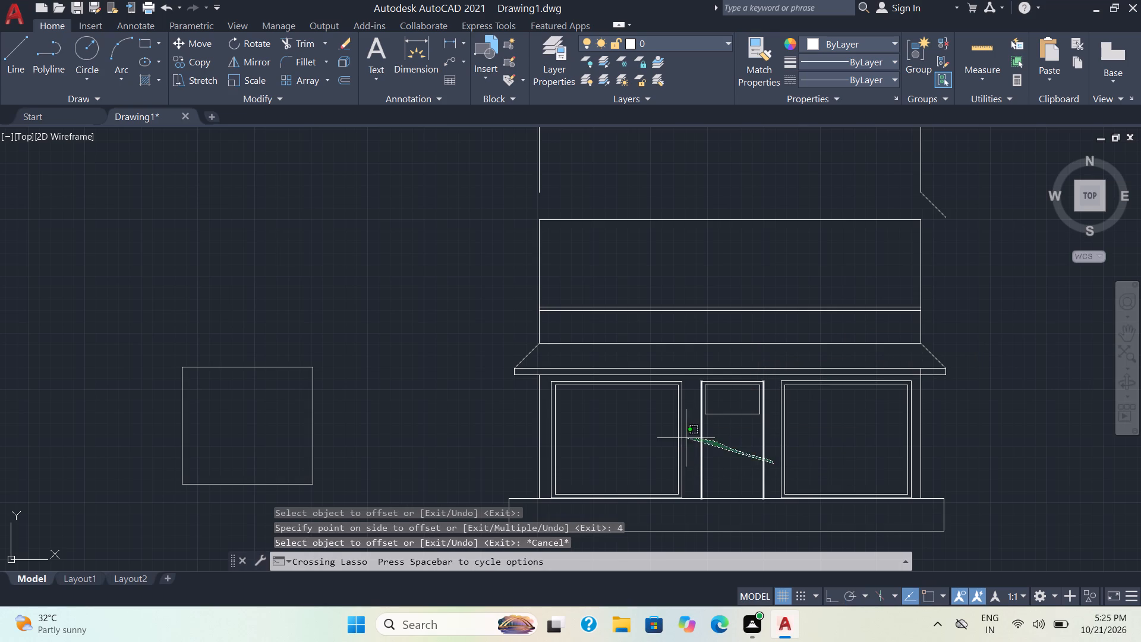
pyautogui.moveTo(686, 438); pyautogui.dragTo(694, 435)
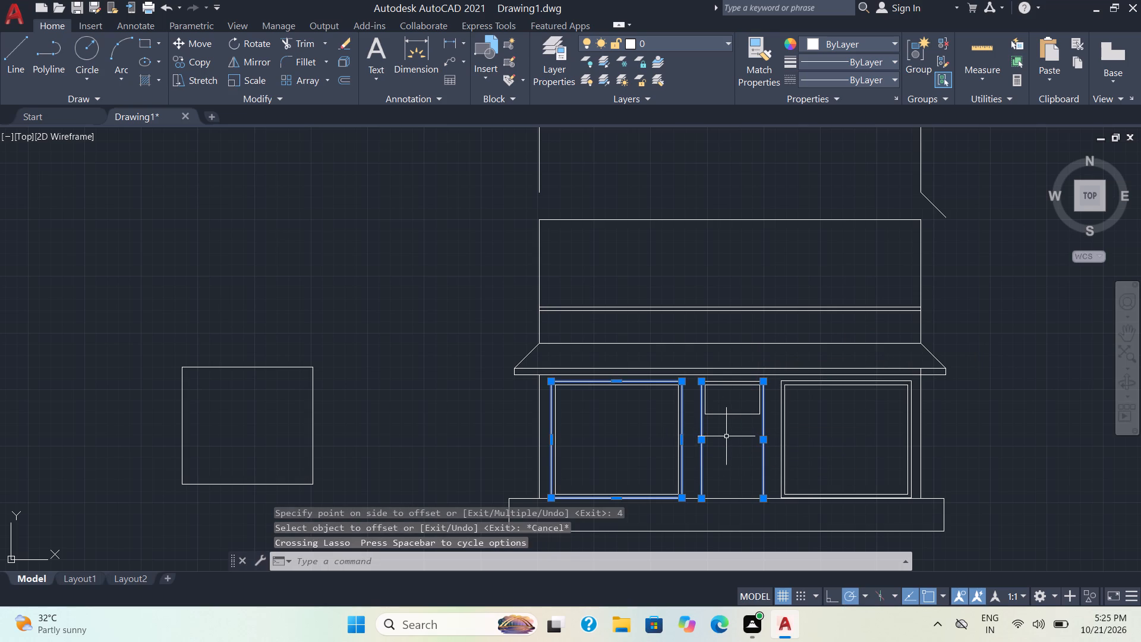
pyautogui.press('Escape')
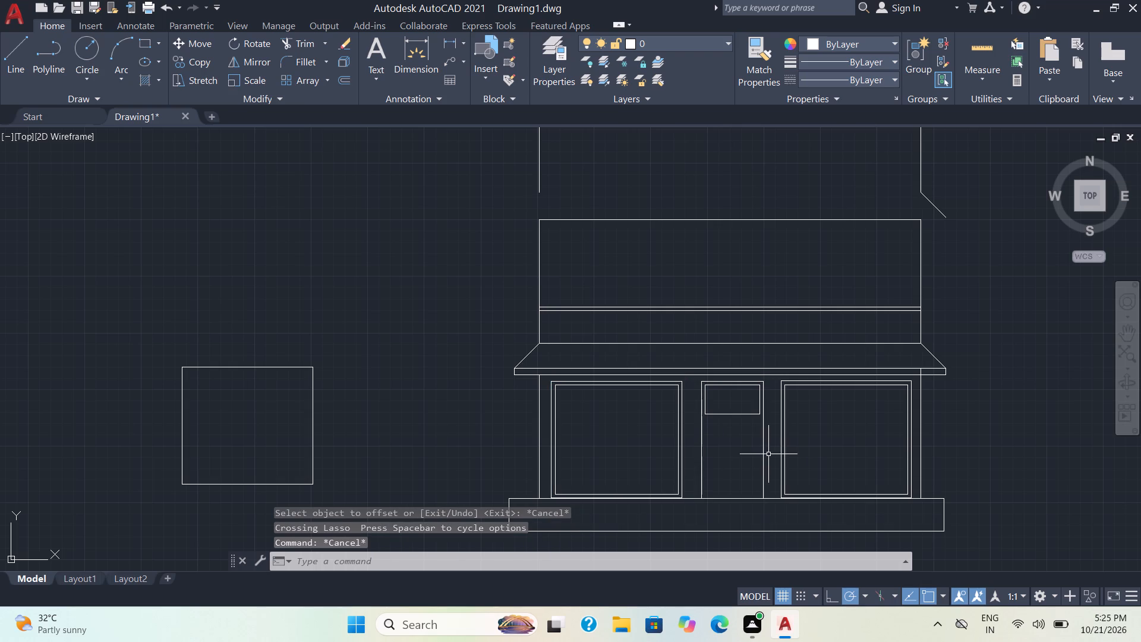
# Copy the door's outer side lines and top line about 14'-4" straight up onto the floor above.
pyautogui.click(768, 454)
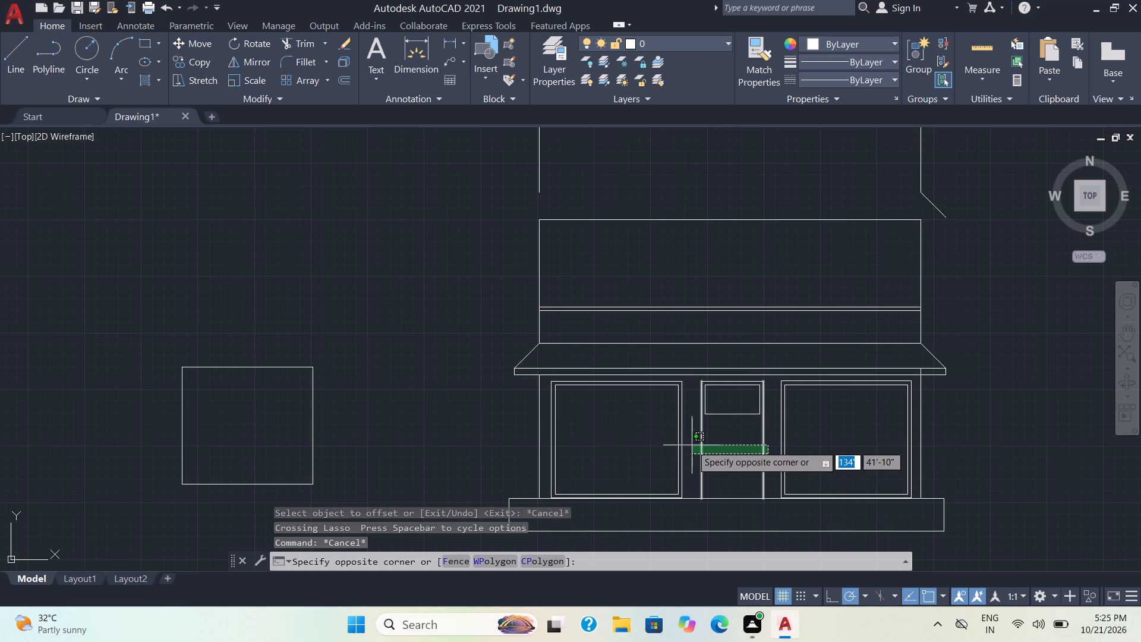
pyautogui.click(692, 445)
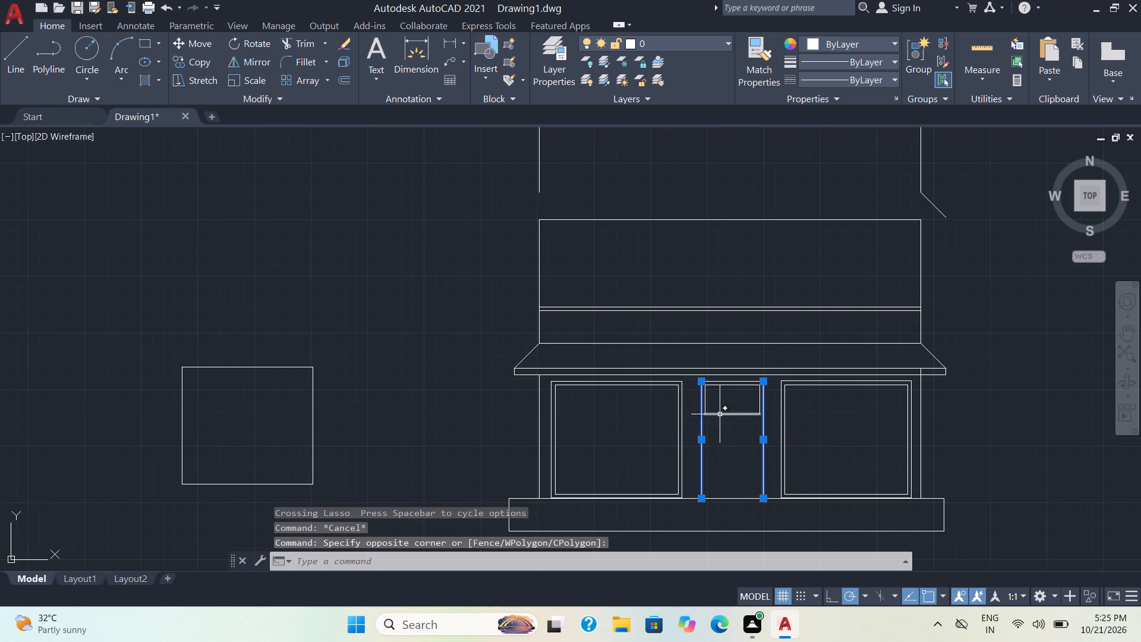
pyautogui.scroll(1, 747, 388)
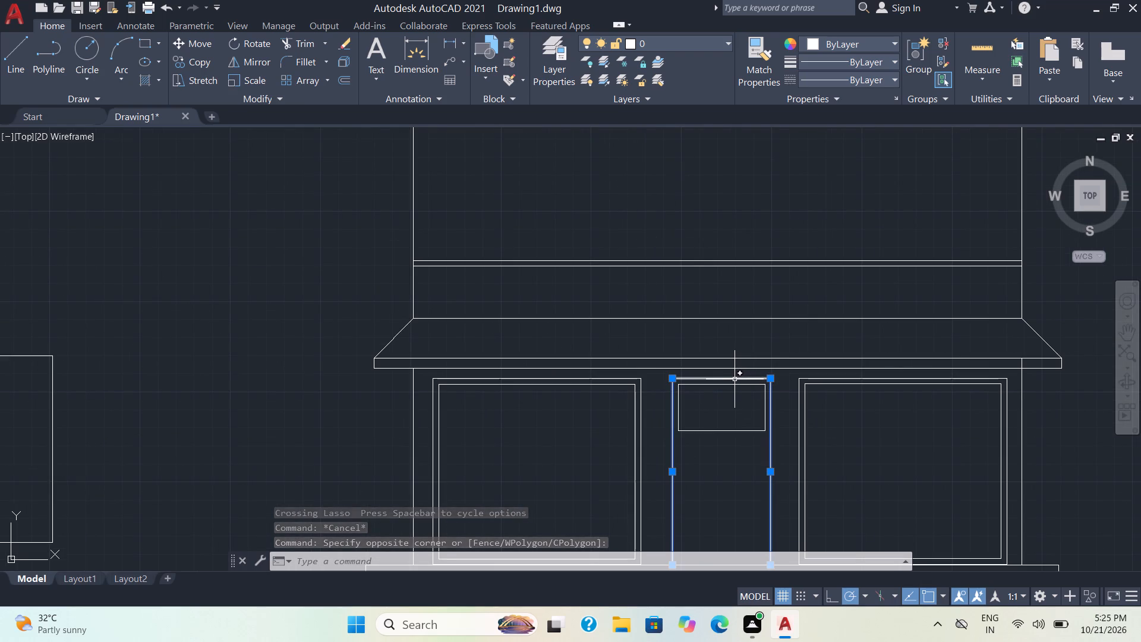
pyautogui.click(735, 379)
pyautogui.press('c')
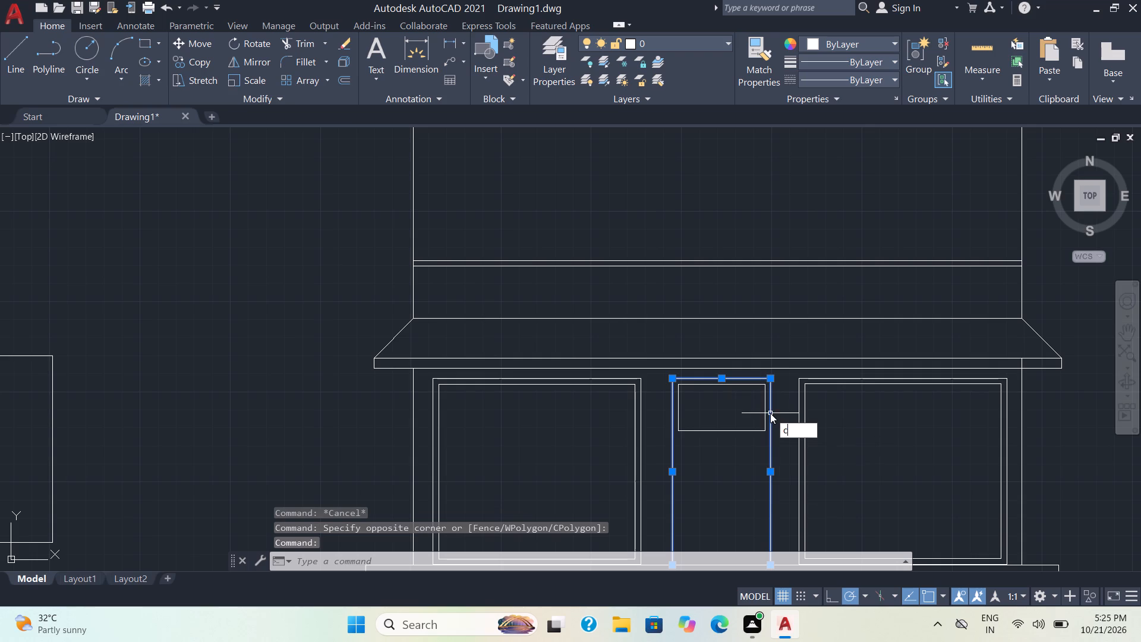
pyautogui.press('o')
pyautogui.press('Return')
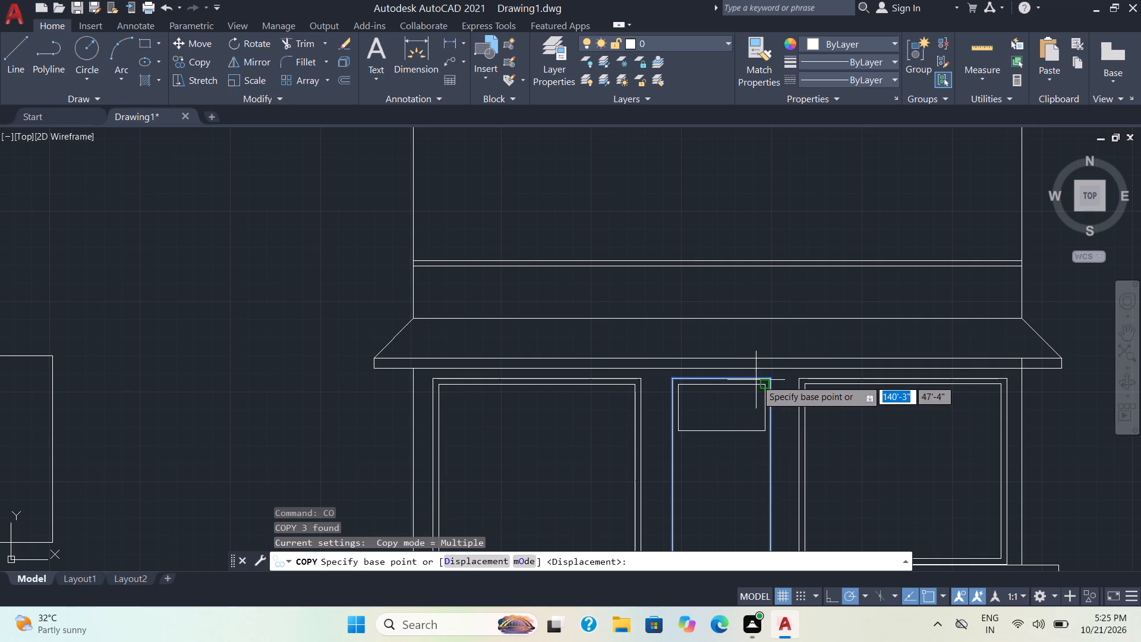
pyautogui.click(768, 379)
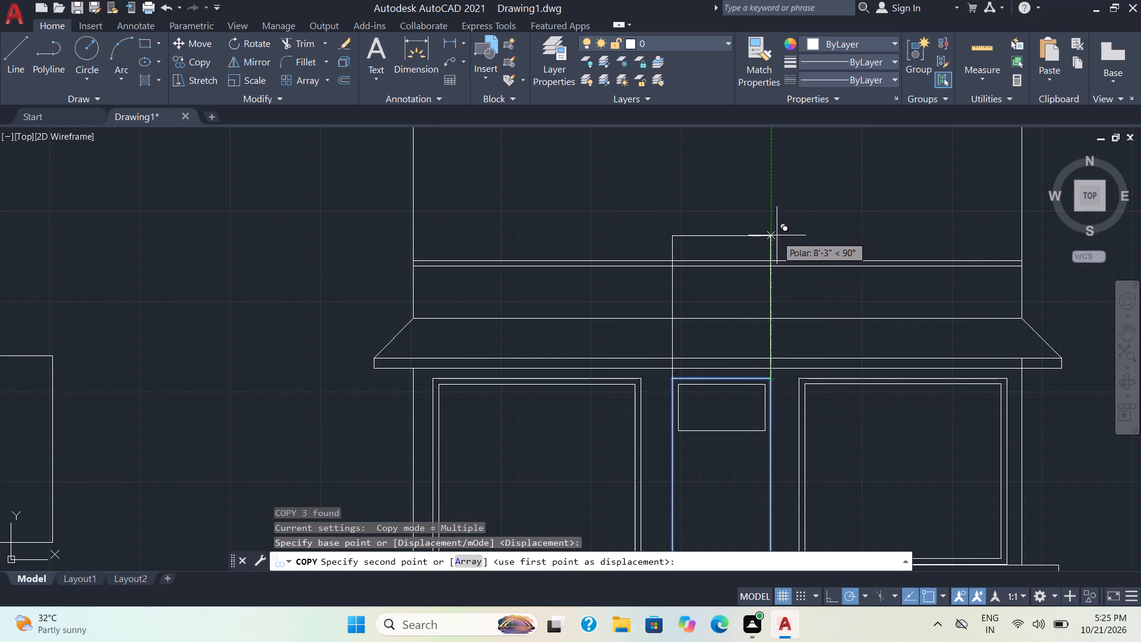
pyautogui.moveTo(777, 234); pyautogui.dragTo(786, 328, button='middle')
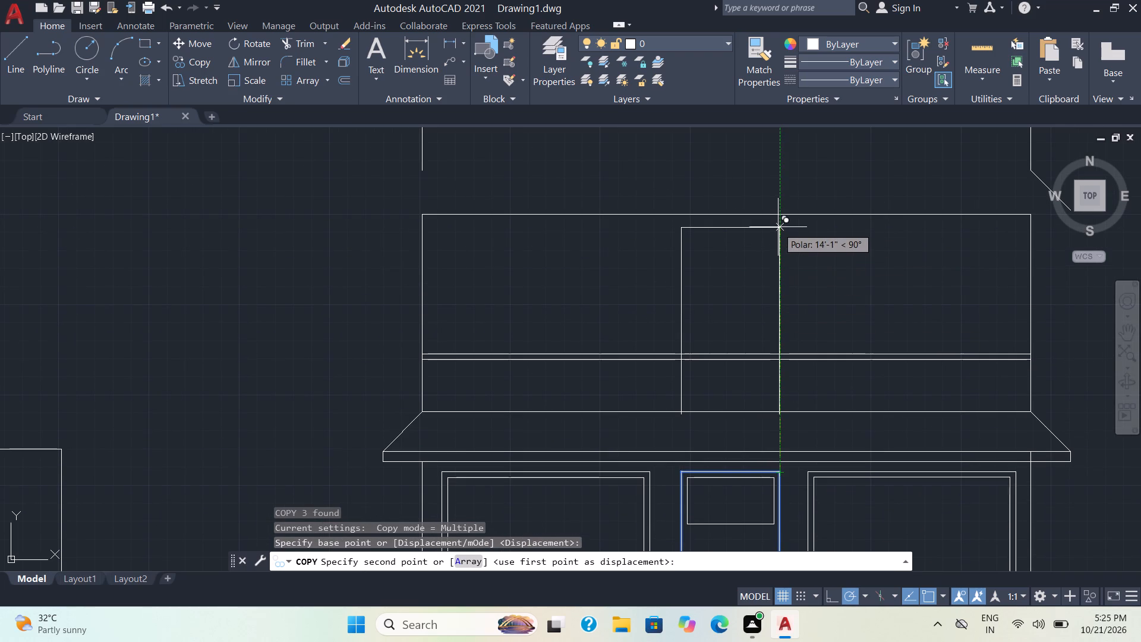
pyautogui.scroll(1, 778, 222)
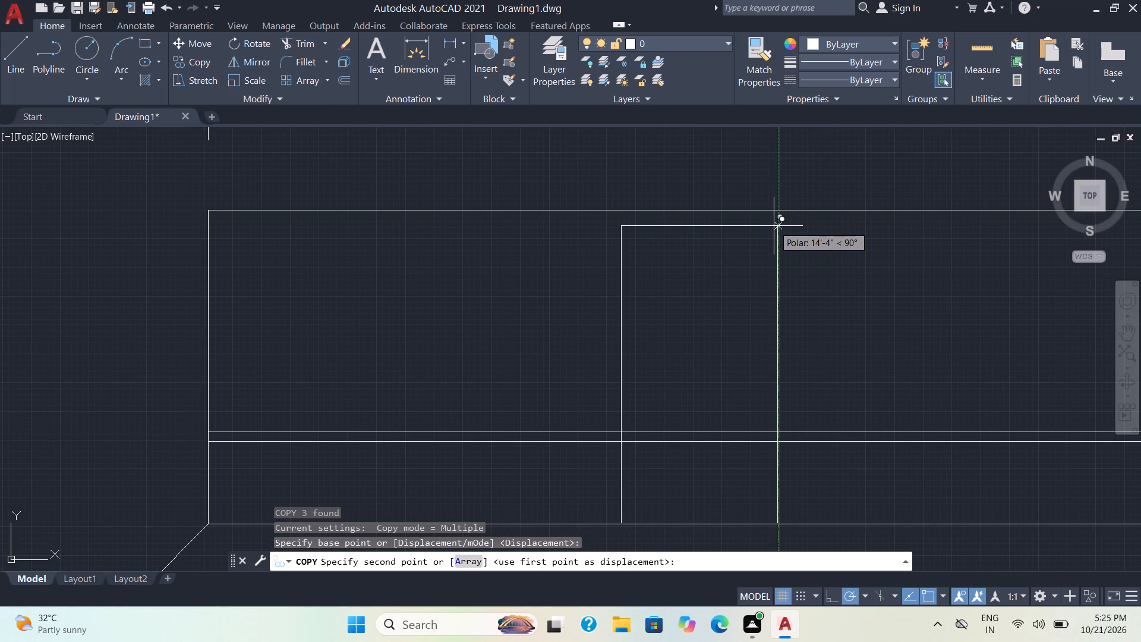
pyautogui.click(774, 226)
pyautogui.scroll(-1, 800, 236)
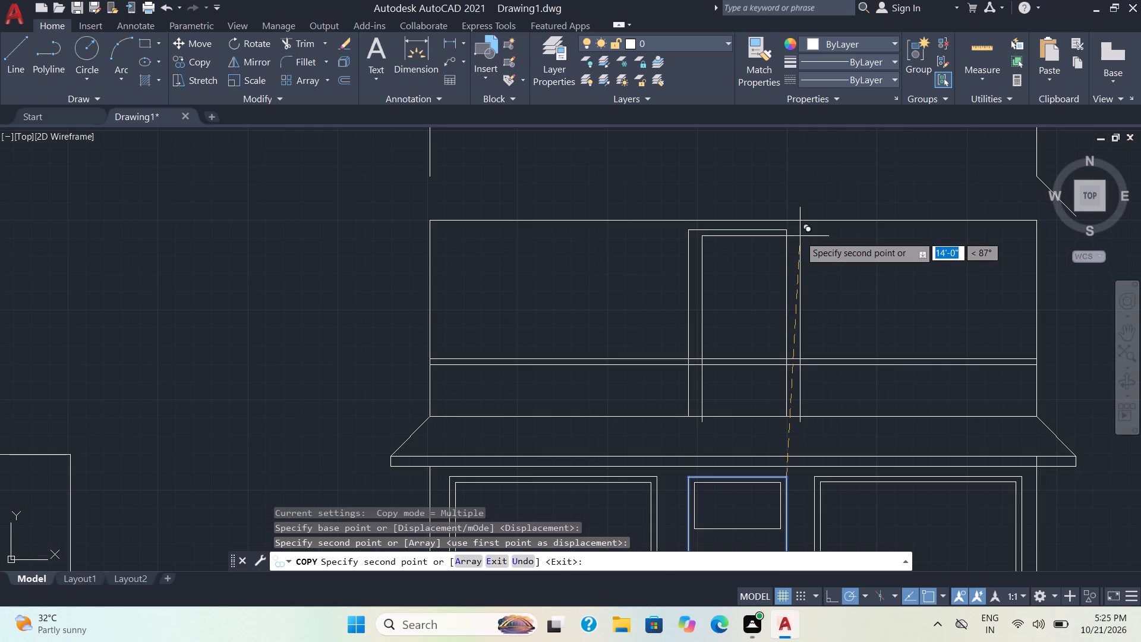
pyautogui.scroll(-2, 800, 237)
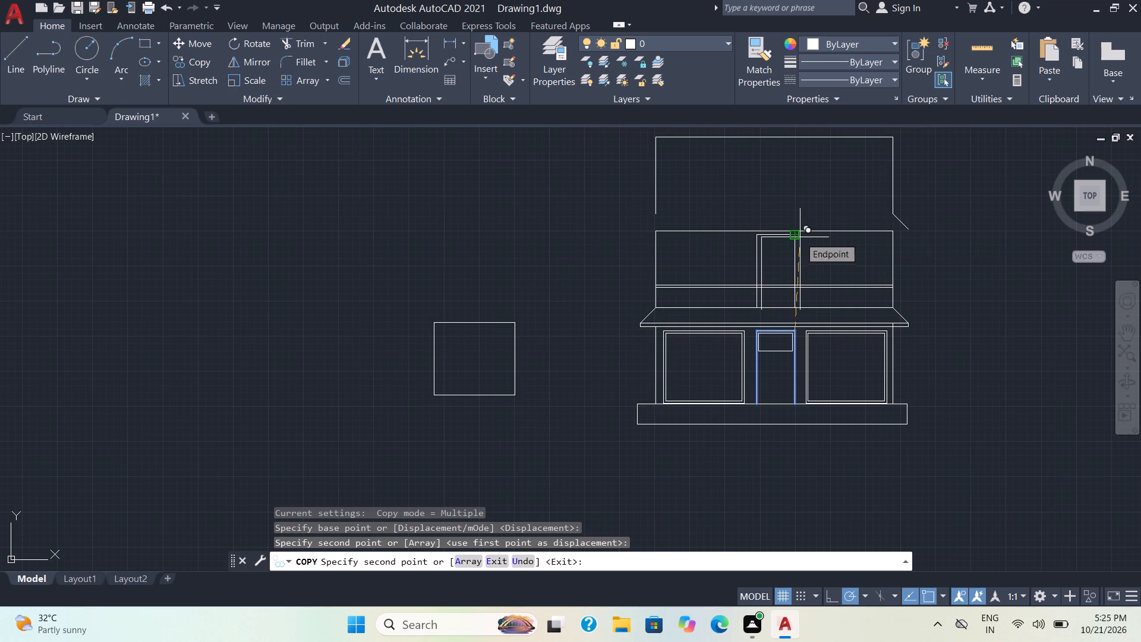
# Copy the ground-floor canopy's left slanted edge straight up to the lower-left corner of the upper storey outline.
pyautogui.press('Escape')
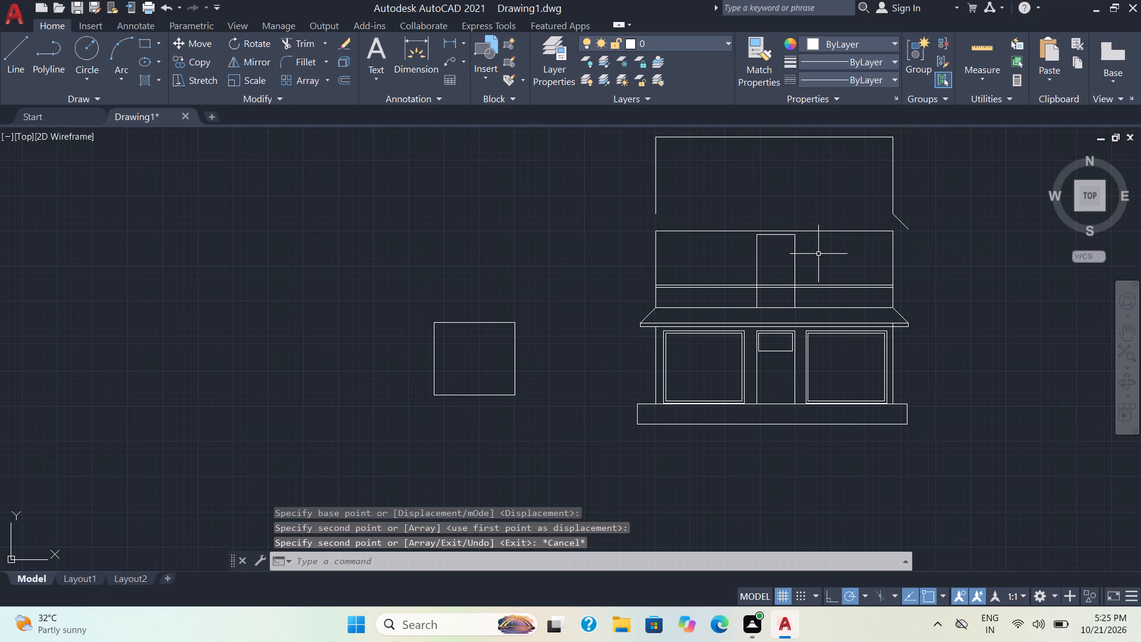
pyautogui.scroll(1, 818, 254)
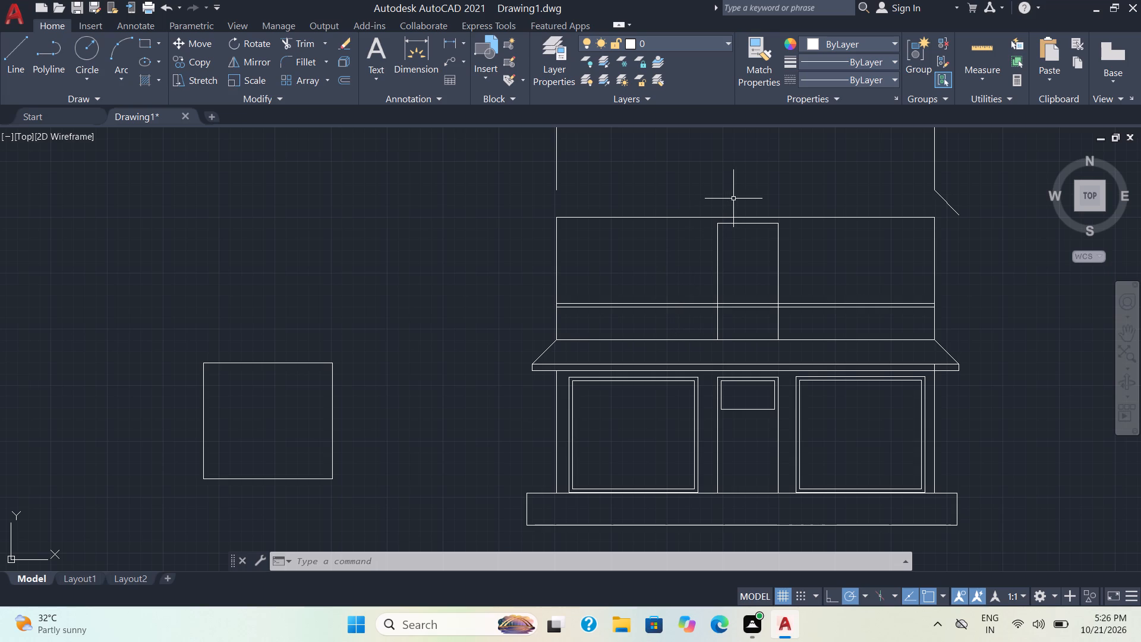
pyautogui.click(547, 351)
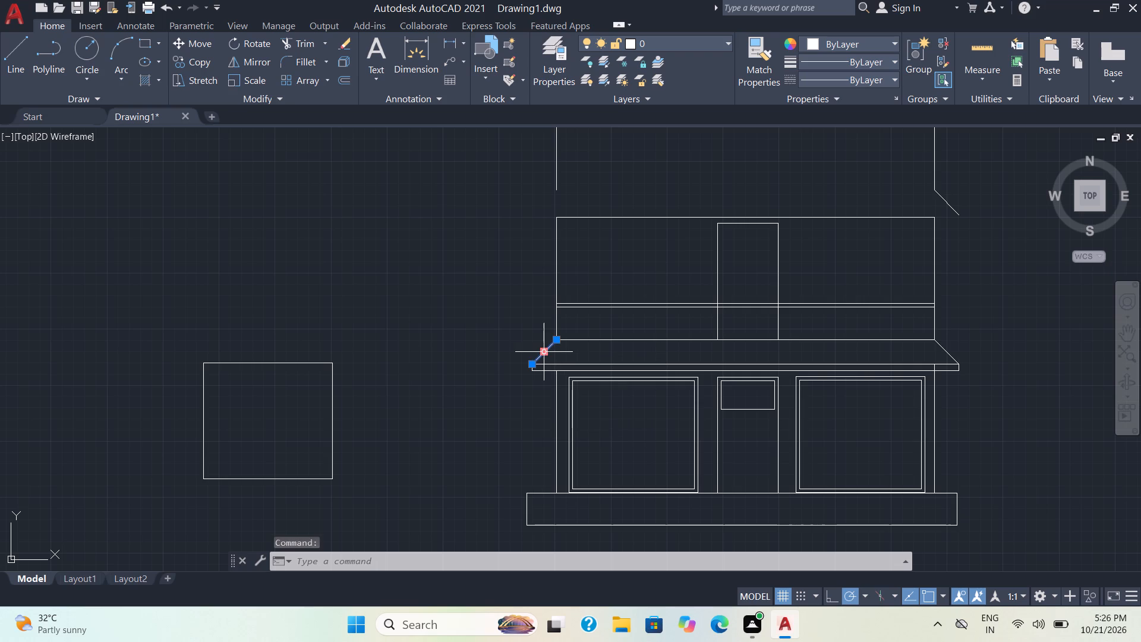
pyautogui.press('c')
pyautogui.press('o')
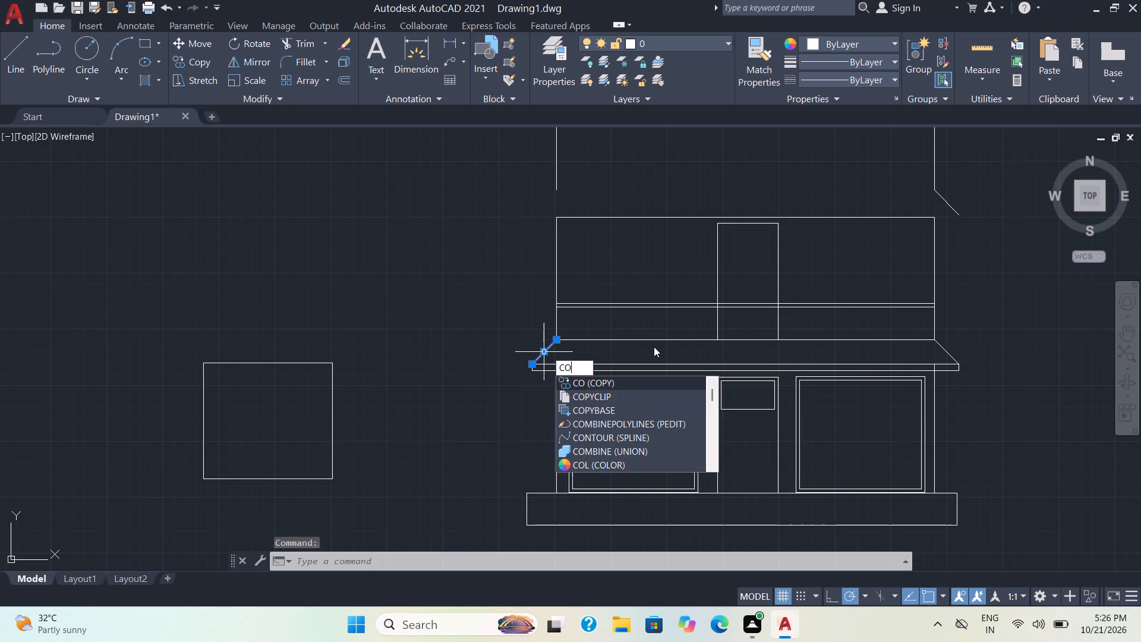
pyautogui.press('Return')
pyautogui.click(557, 340)
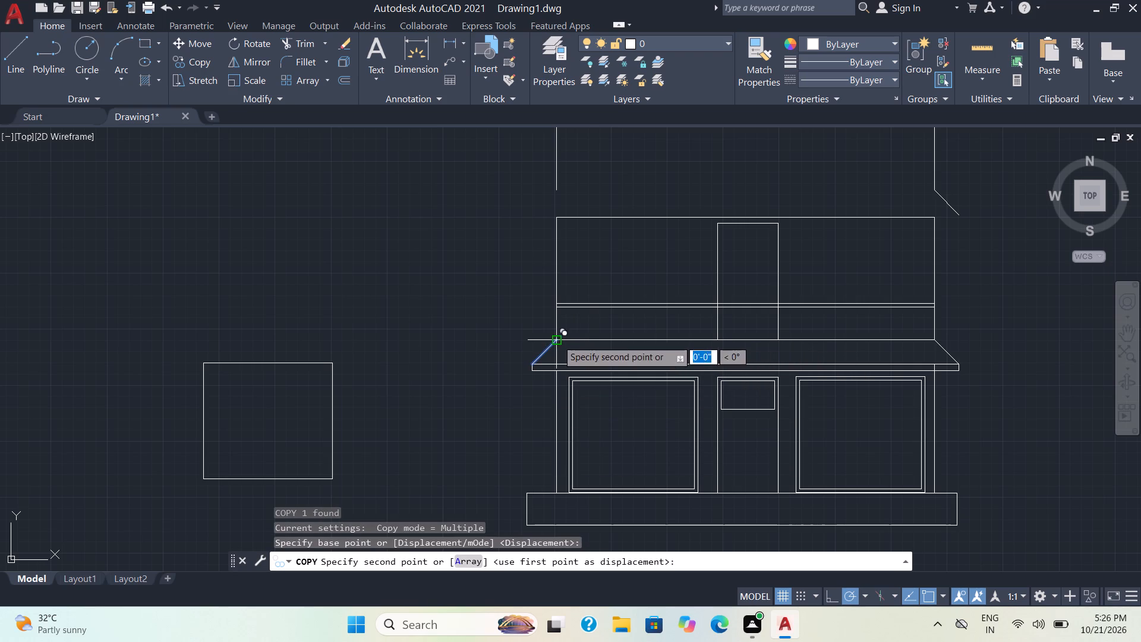
pyautogui.click(558, 189)
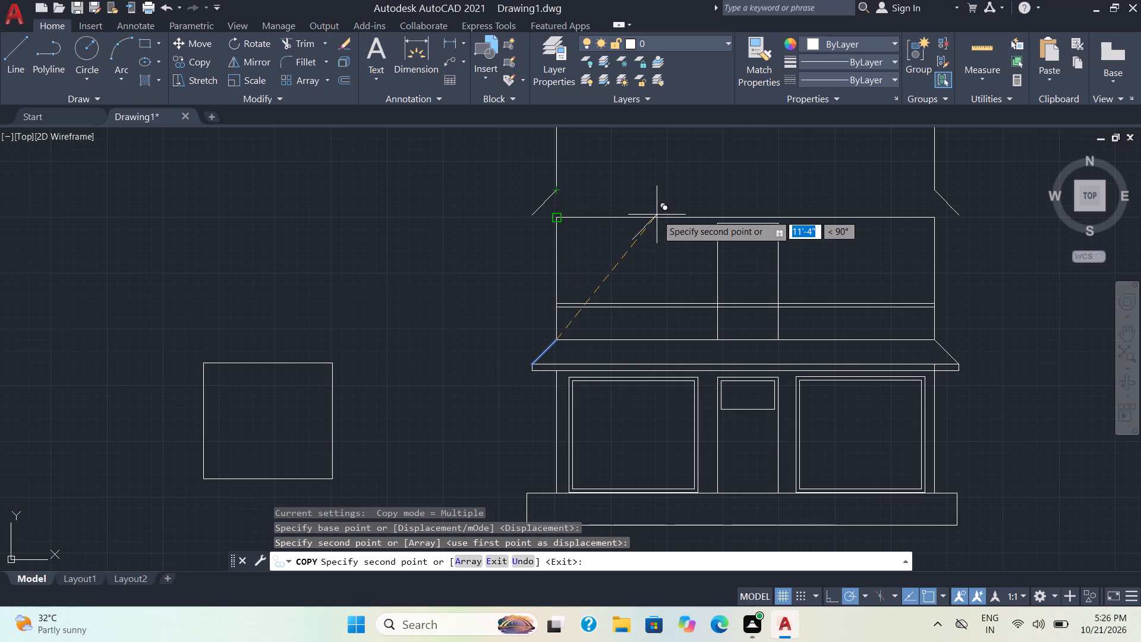
pyautogui.press('Escape')
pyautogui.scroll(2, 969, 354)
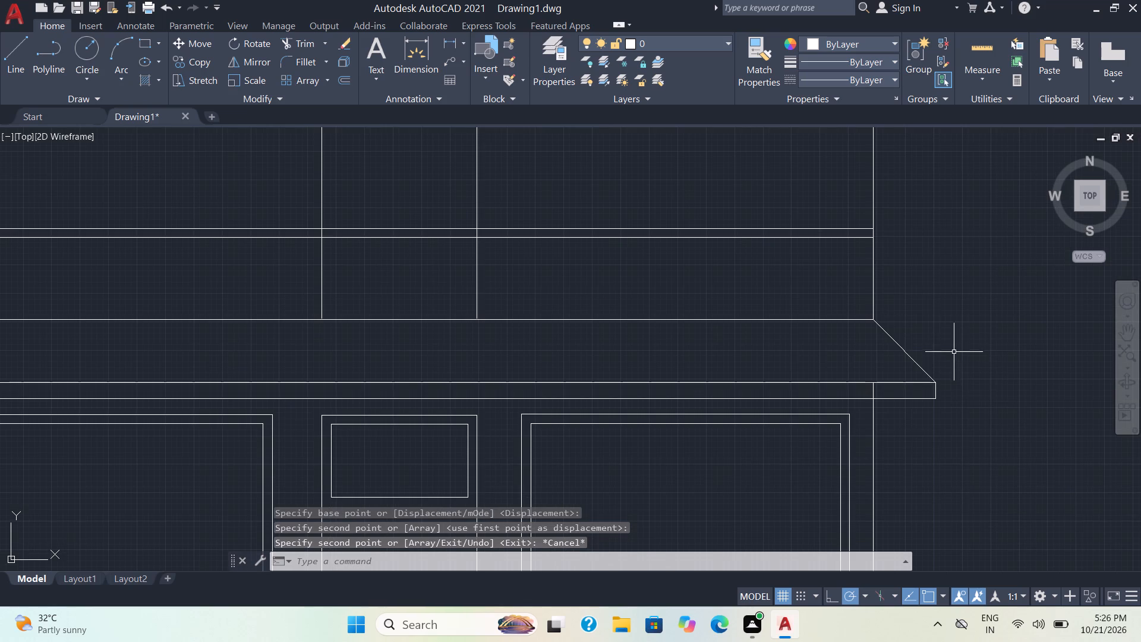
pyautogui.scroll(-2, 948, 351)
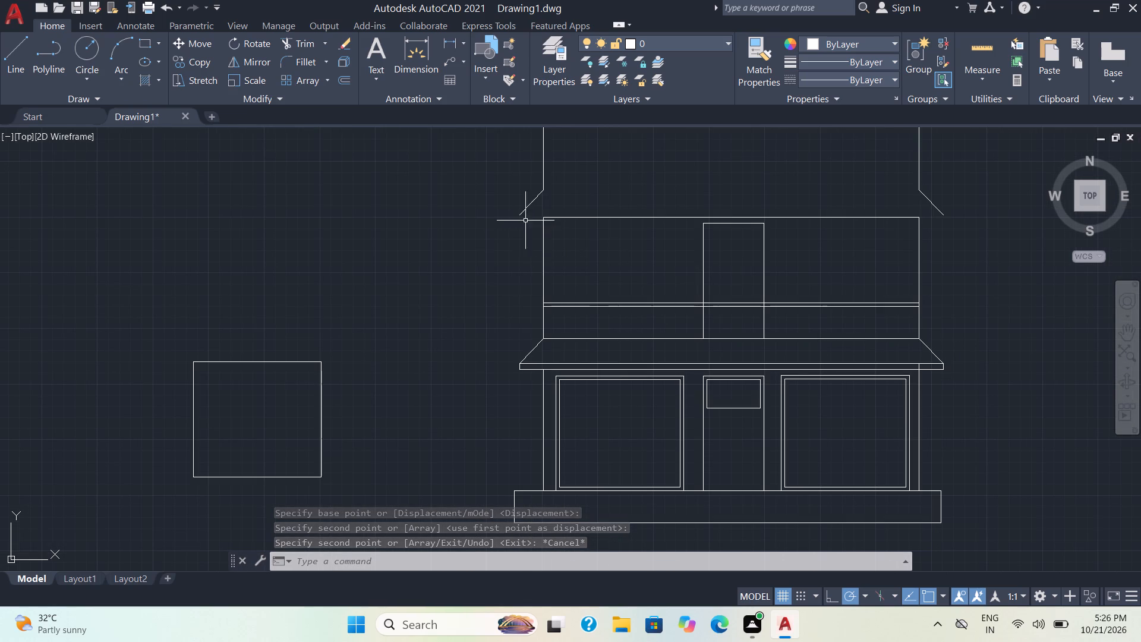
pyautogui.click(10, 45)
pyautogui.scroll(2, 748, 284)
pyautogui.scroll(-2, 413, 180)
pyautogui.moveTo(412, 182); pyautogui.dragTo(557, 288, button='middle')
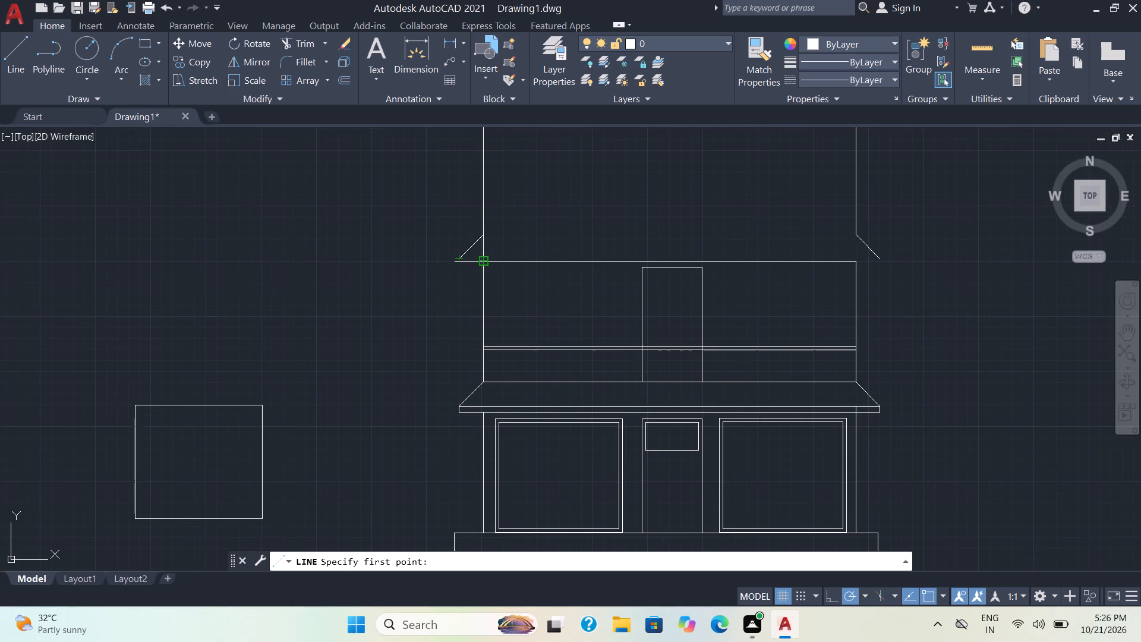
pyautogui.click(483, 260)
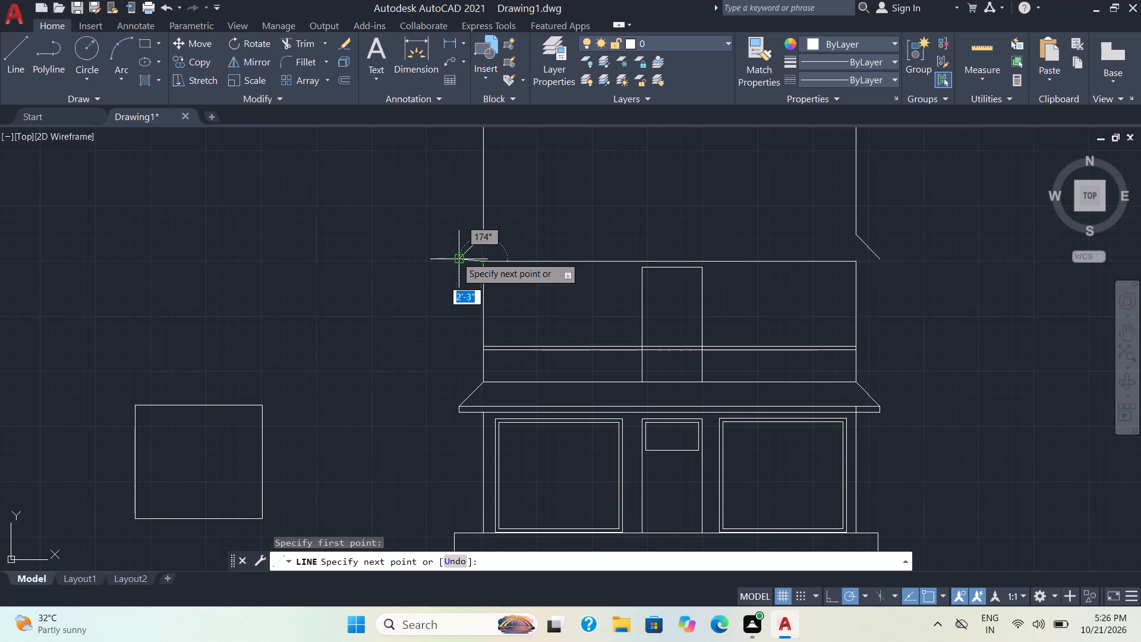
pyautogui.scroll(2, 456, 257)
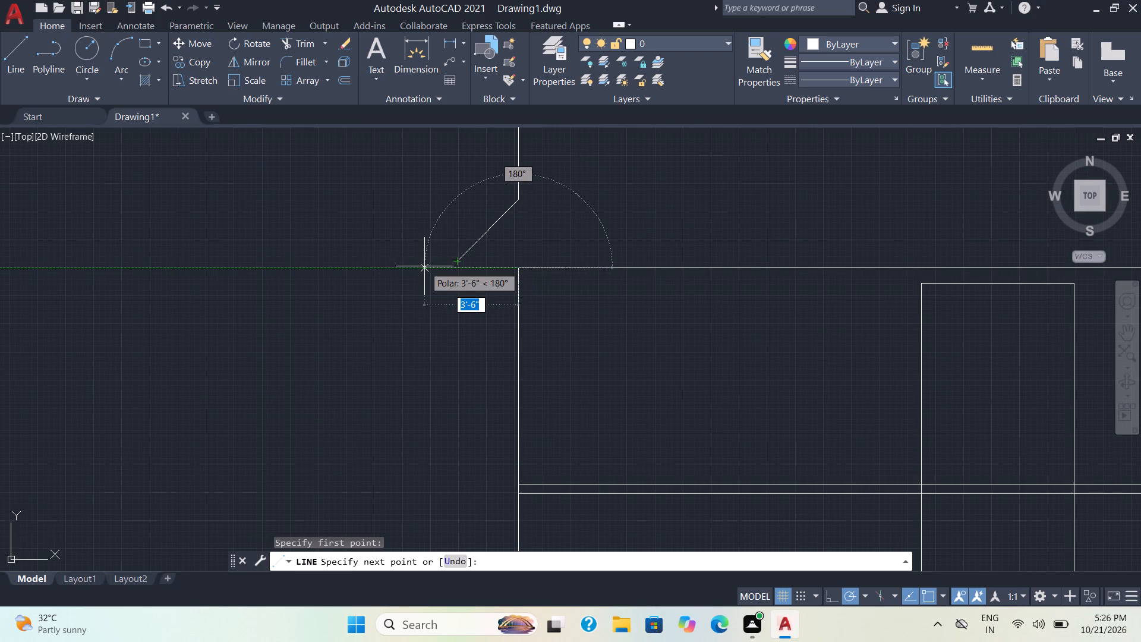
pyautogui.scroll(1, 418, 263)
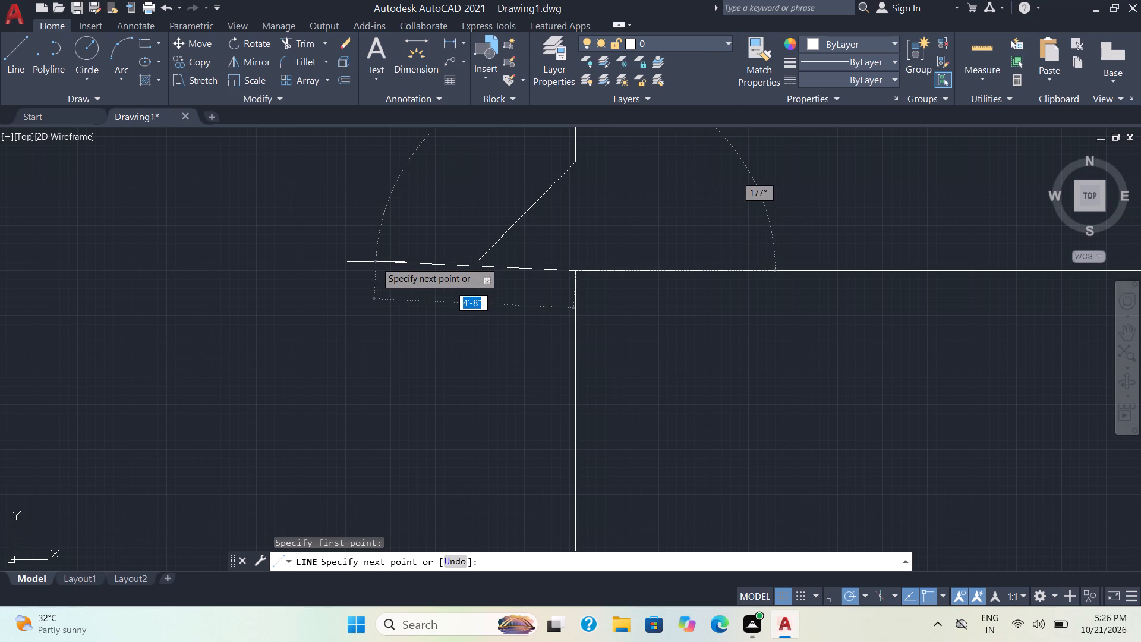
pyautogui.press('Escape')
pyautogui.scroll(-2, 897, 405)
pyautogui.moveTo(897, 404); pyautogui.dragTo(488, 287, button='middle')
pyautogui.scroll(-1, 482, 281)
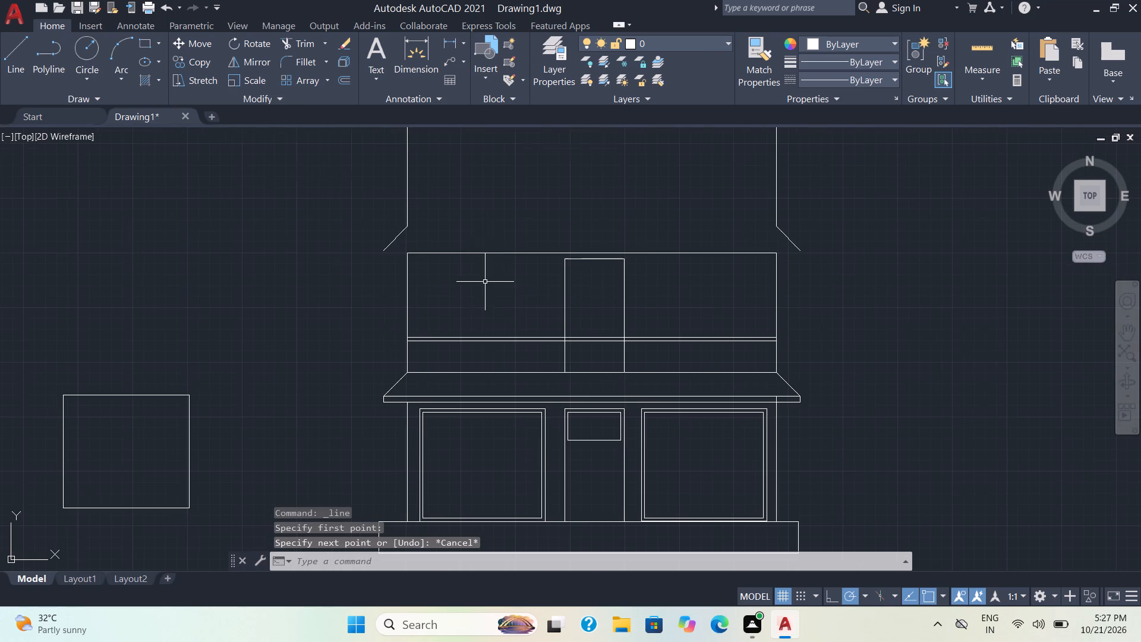
# Offset the top line of the floor above the canopy 7" upward.
pyautogui.press('o')
pyautogui.press('Return')
pyautogui.press('4')
pyautogui.press('Return')
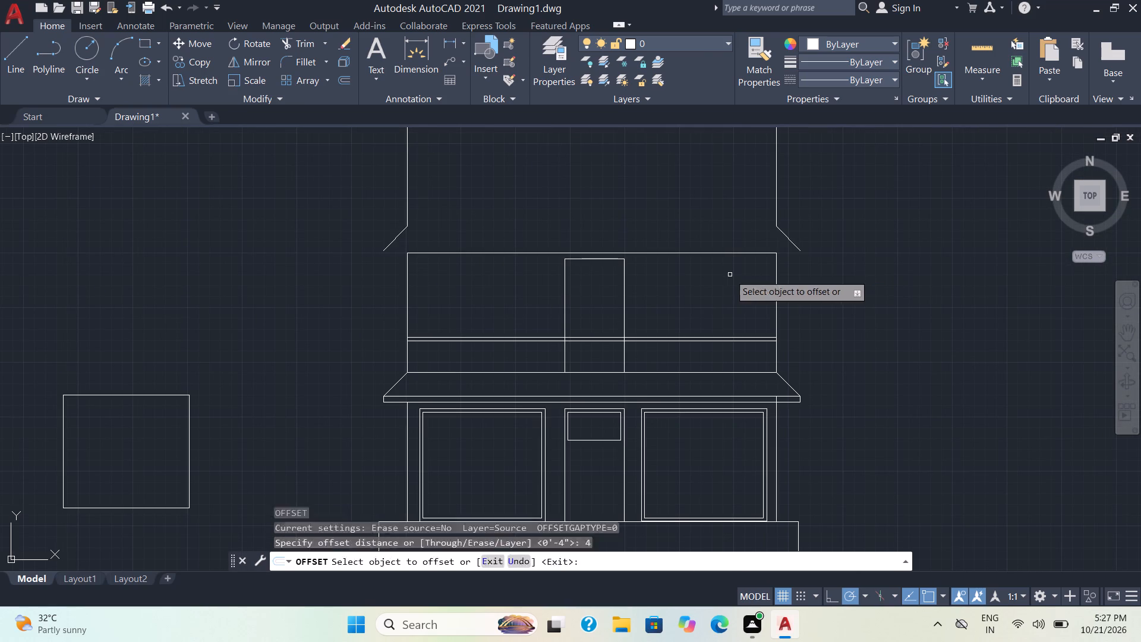
pyautogui.click(697, 254)
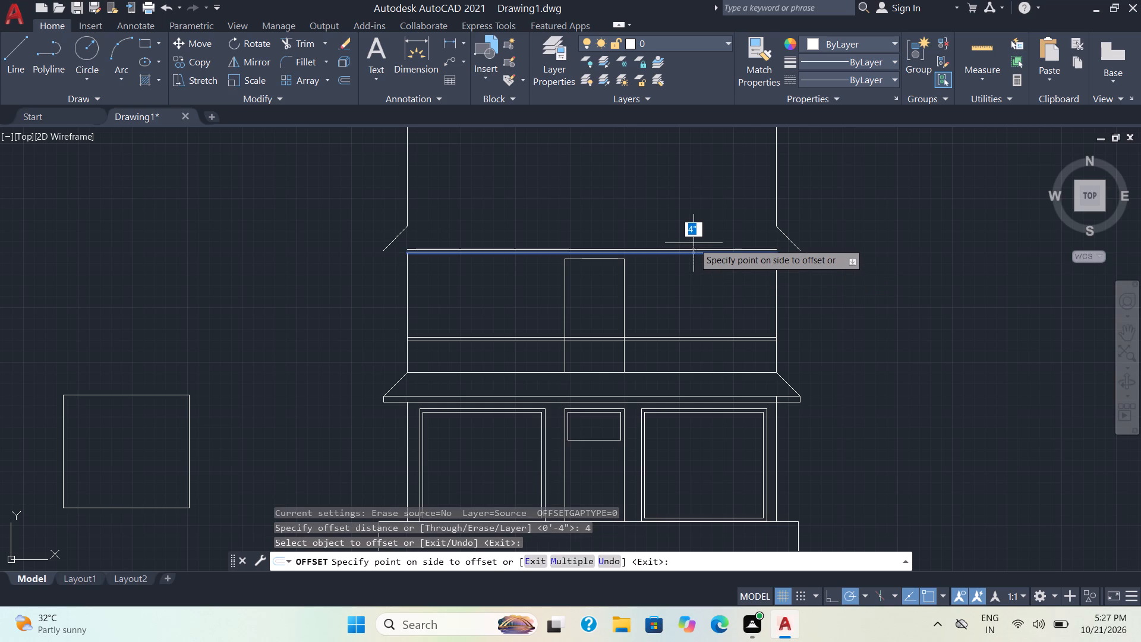
pyautogui.press('7')
pyautogui.press('Return')
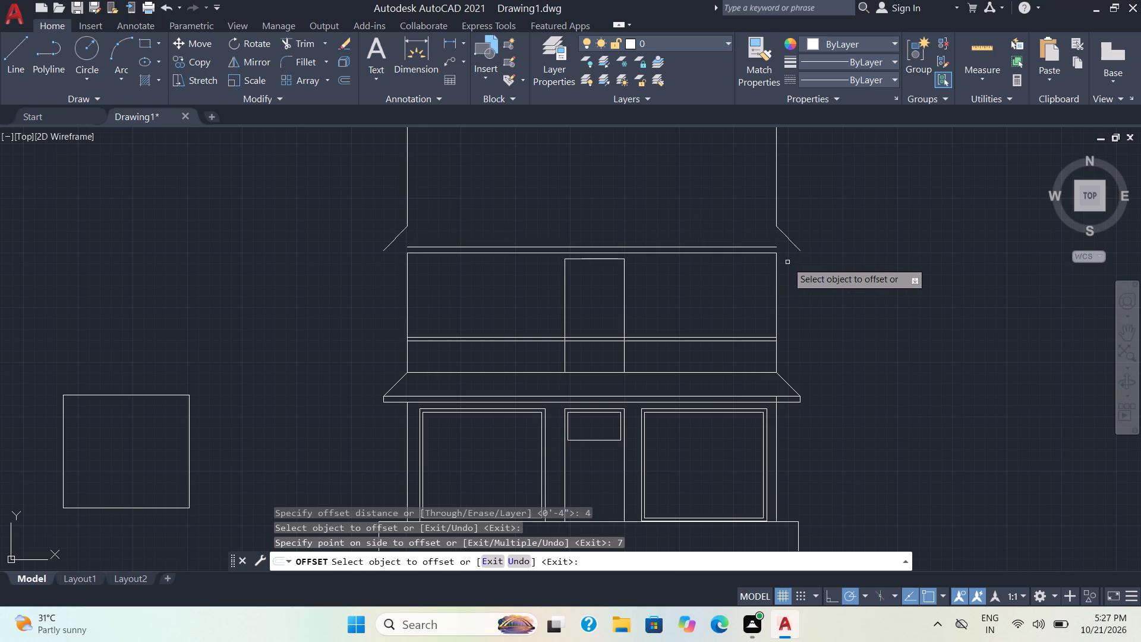
pyautogui.press('Escape')
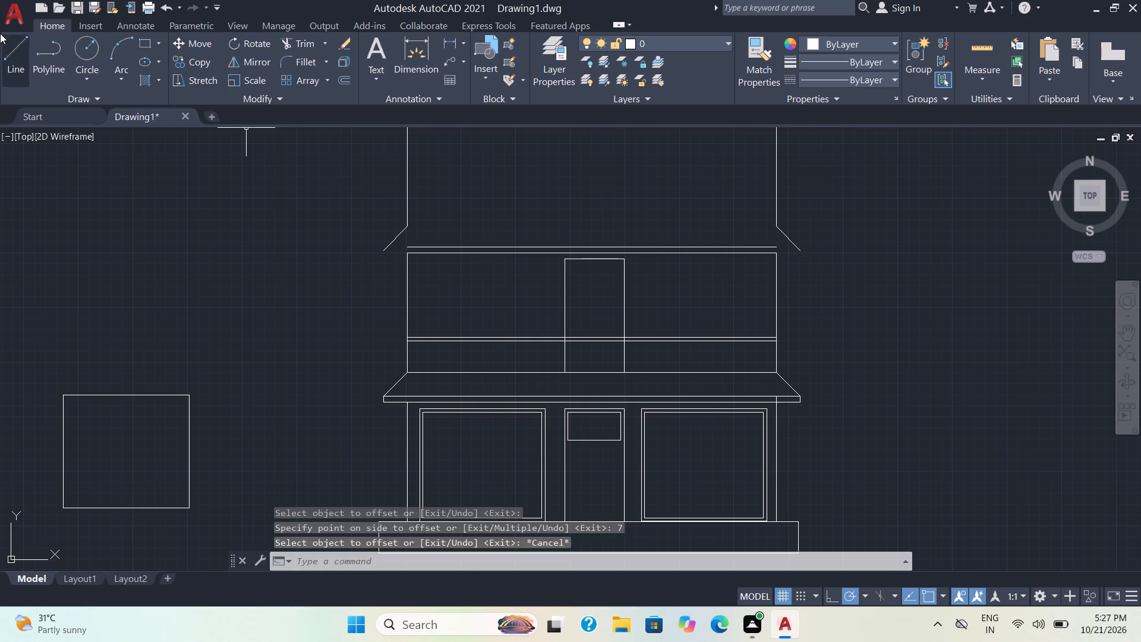
# Trim the short piece of the right wall line that crosses the ground-floor canopy's edge band.
pyautogui.click(296, 40)
pyautogui.scroll(2, 579, 363)
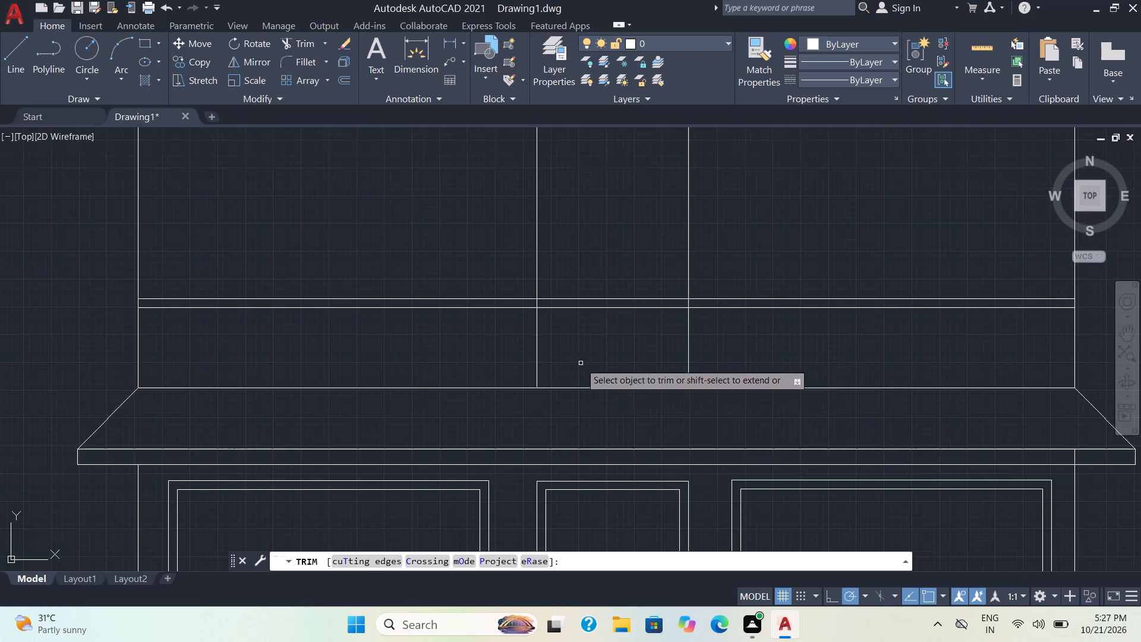
pyautogui.moveTo(780, 456); pyautogui.dragTo(644, 231, button='middle')
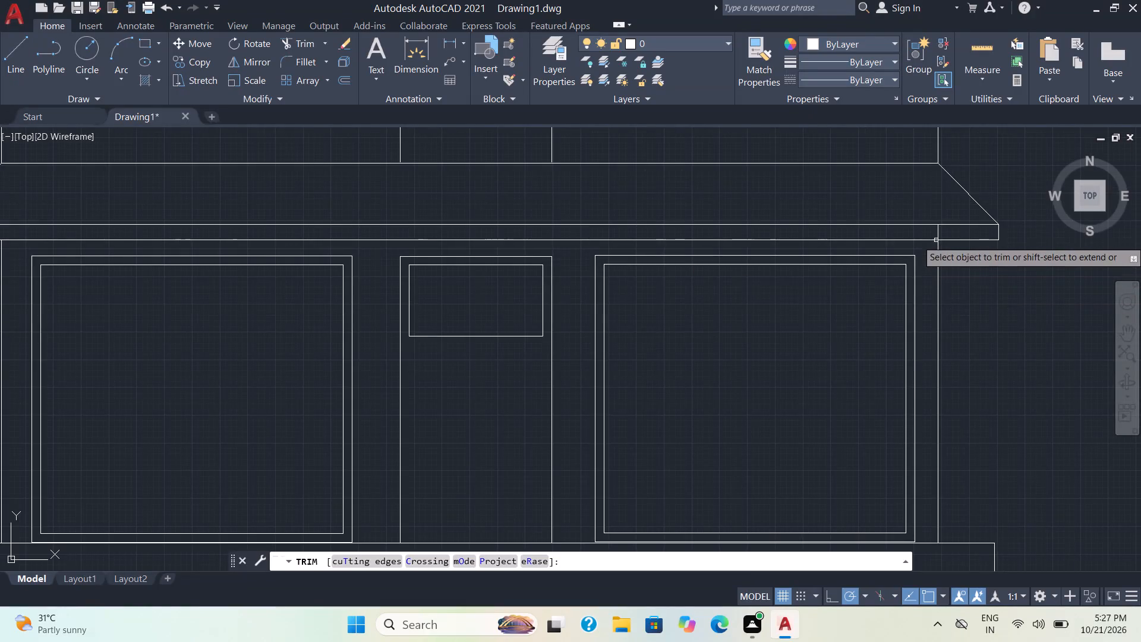
pyautogui.click(940, 232)
# Extend both ends of the new offset line to the slanted edges of the upper projection.
pyautogui.scroll(-3, 849, 213)
pyautogui.moveTo(919, 216); pyautogui.dragTo(919, 216, button='middle')
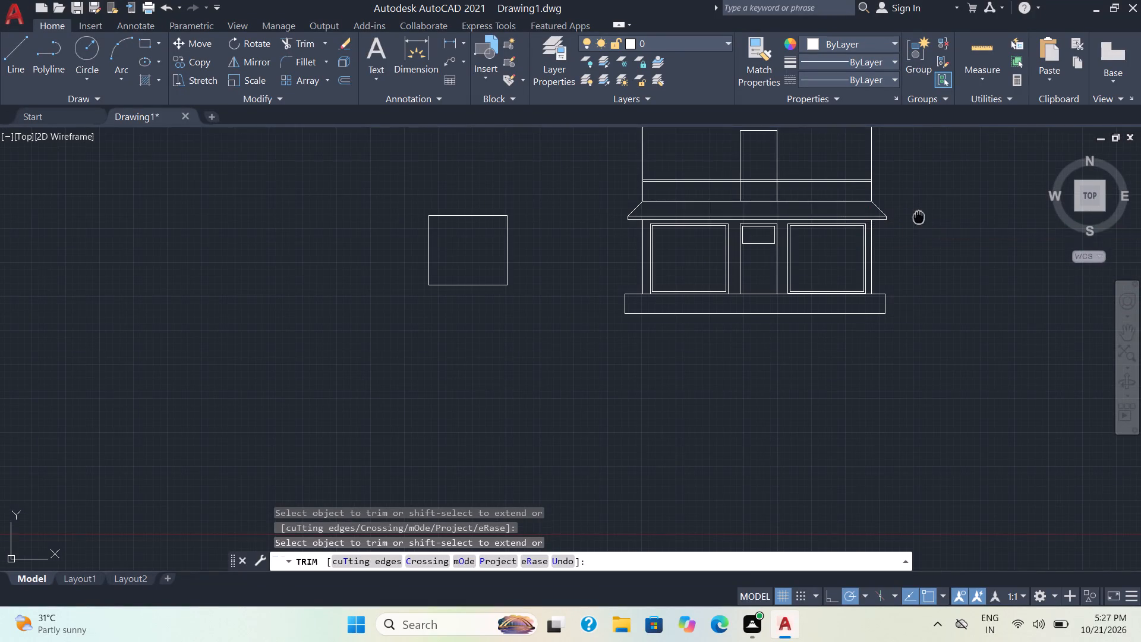
pyautogui.moveTo(919, 216); pyautogui.dragTo(898, 374, button='middle')
pyautogui.scroll(2, 861, 327)
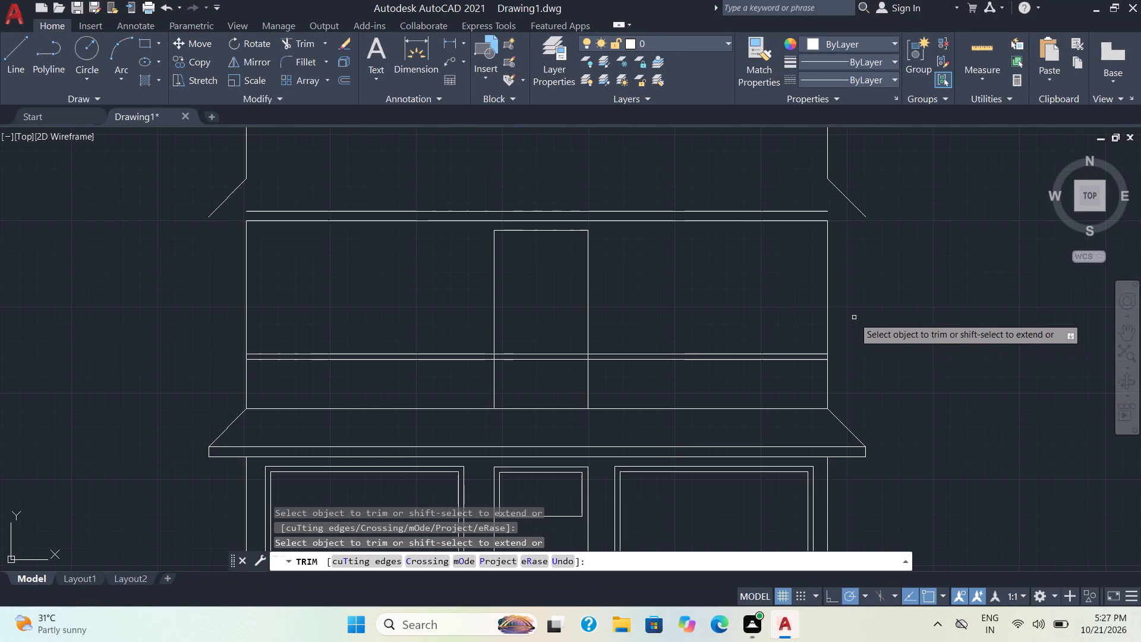
pyautogui.keyDown('shift'); pyautogui.click(795, 209); pyautogui.keyUp('shift')
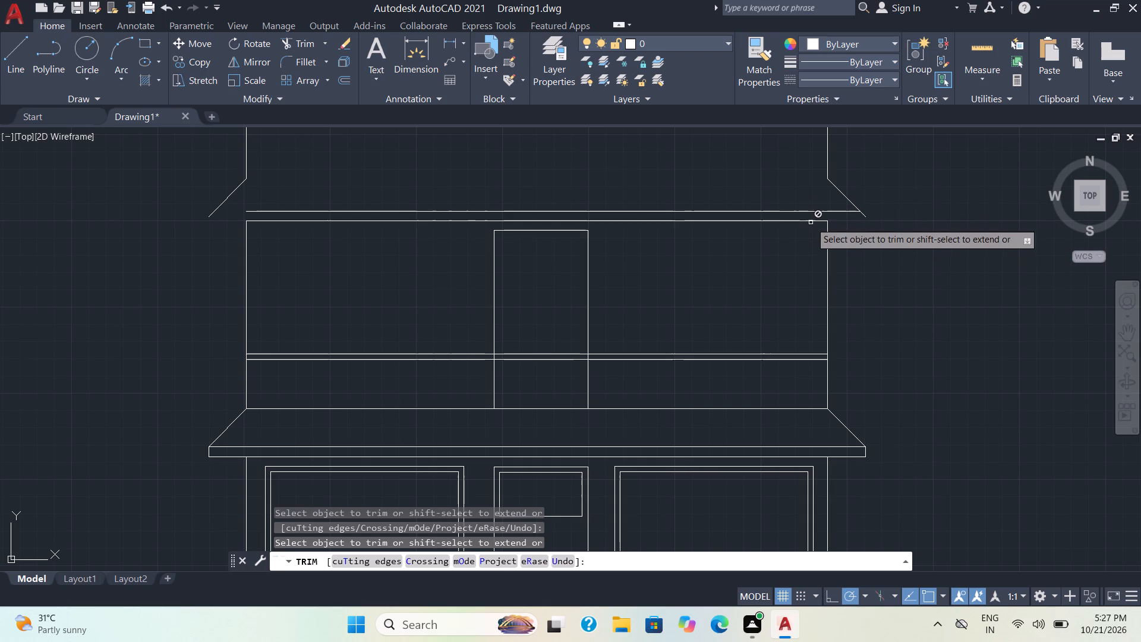
pyautogui.keyDown('shift'); pyautogui.click(259, 210); pyautogui.keyUp('shift')
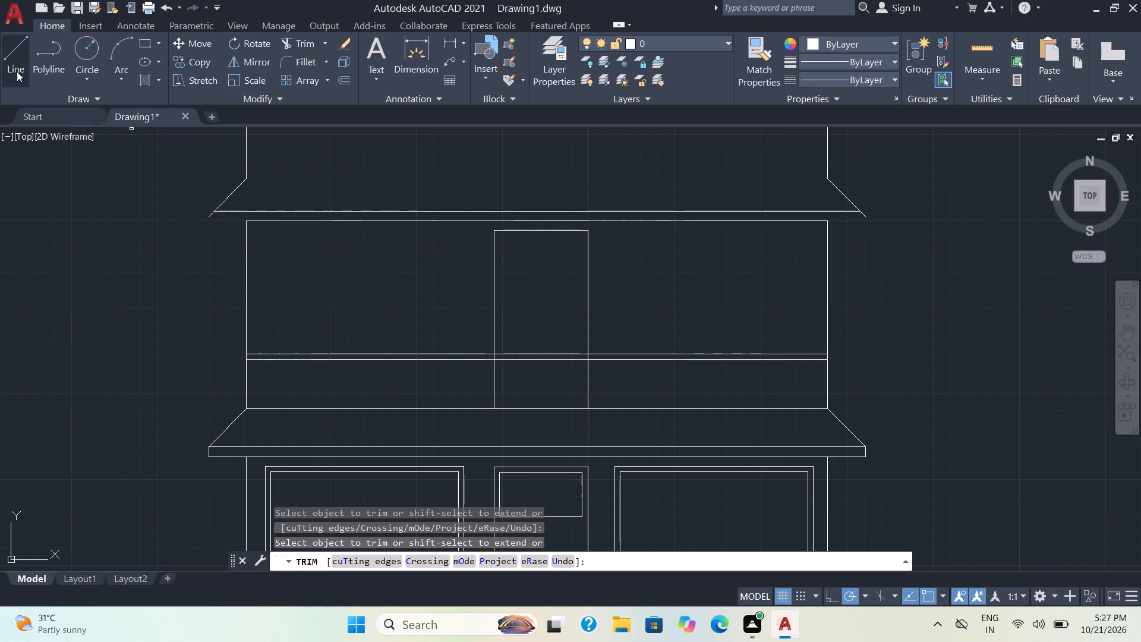
# Draw horizontal lines outward from the middle floor's top corners, about 4'-10" on the left and 4'-11" on the right.
pyautogui.click(17, 71)
pyautogui.click(245, 223)
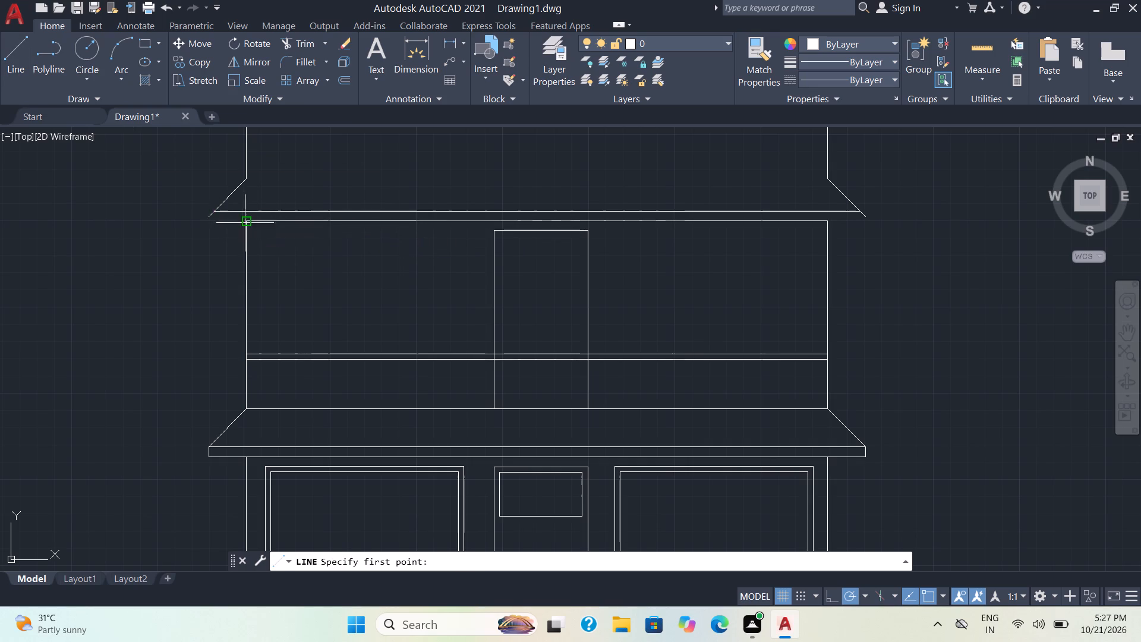
pyautogui.click(166, 221)
pyautogui.press('Escape')
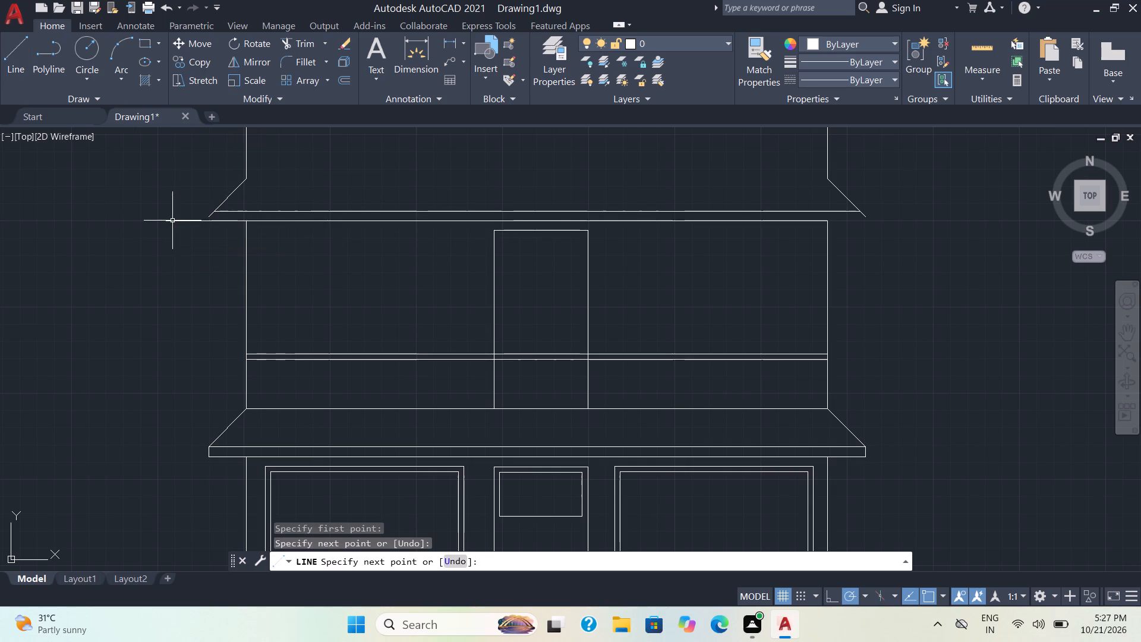
pyautogui.press('space')
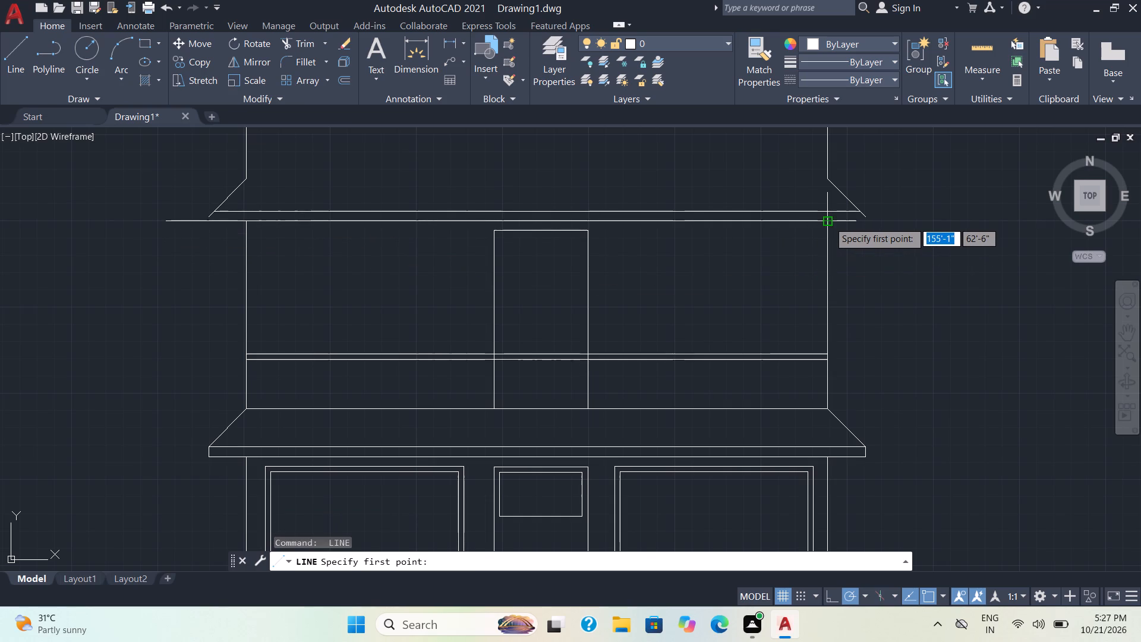
pyautogui.click(828, 222)
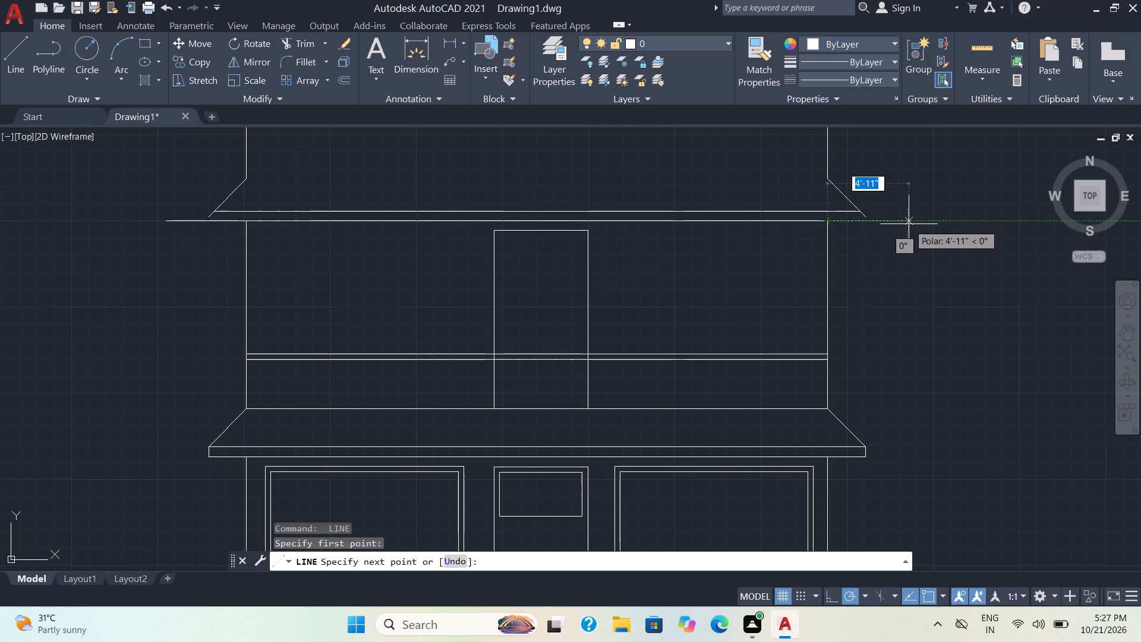
pyautogui.click(909, 224)
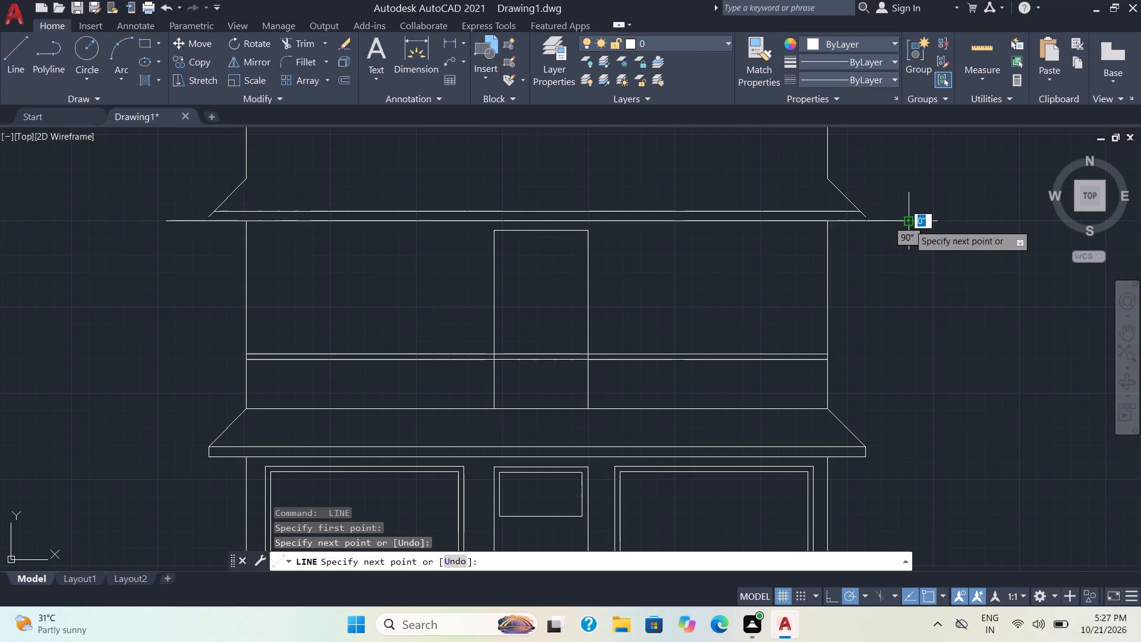
pyautogui.press('Escape')
# Draw a vertical line down from the extended line's right end, crossing the horizontal line below the upper projection.
pyautogui.scroll(1, 852, 229)
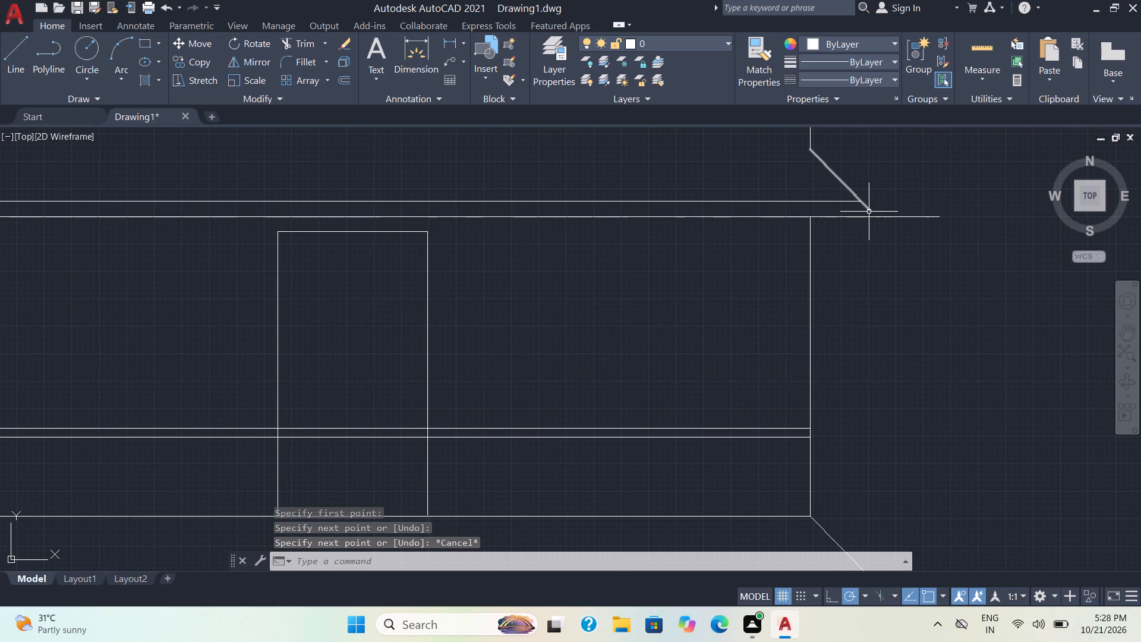
pyautogui.scroll(1, 869, 212)
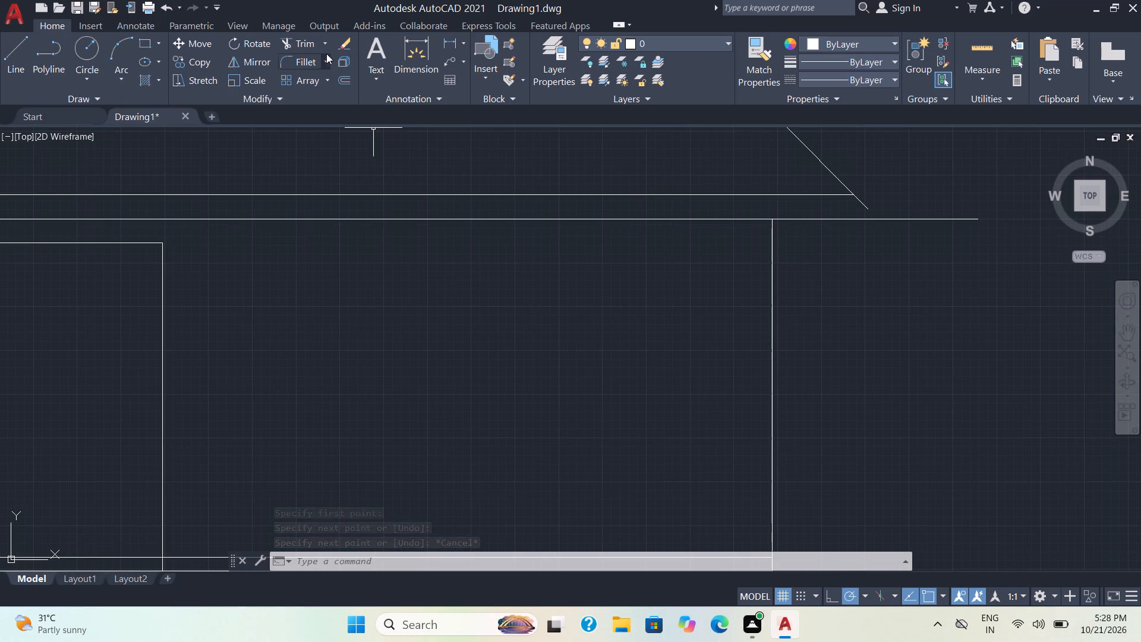
pyautogui.click(19, 60)
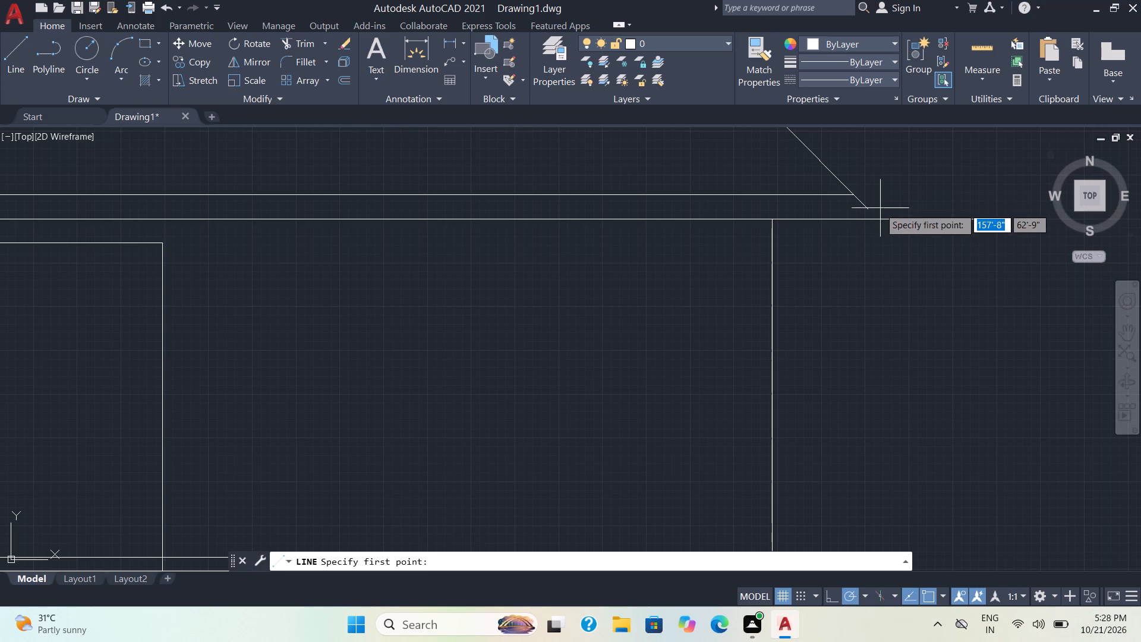
pyautogui.click(852, 194)
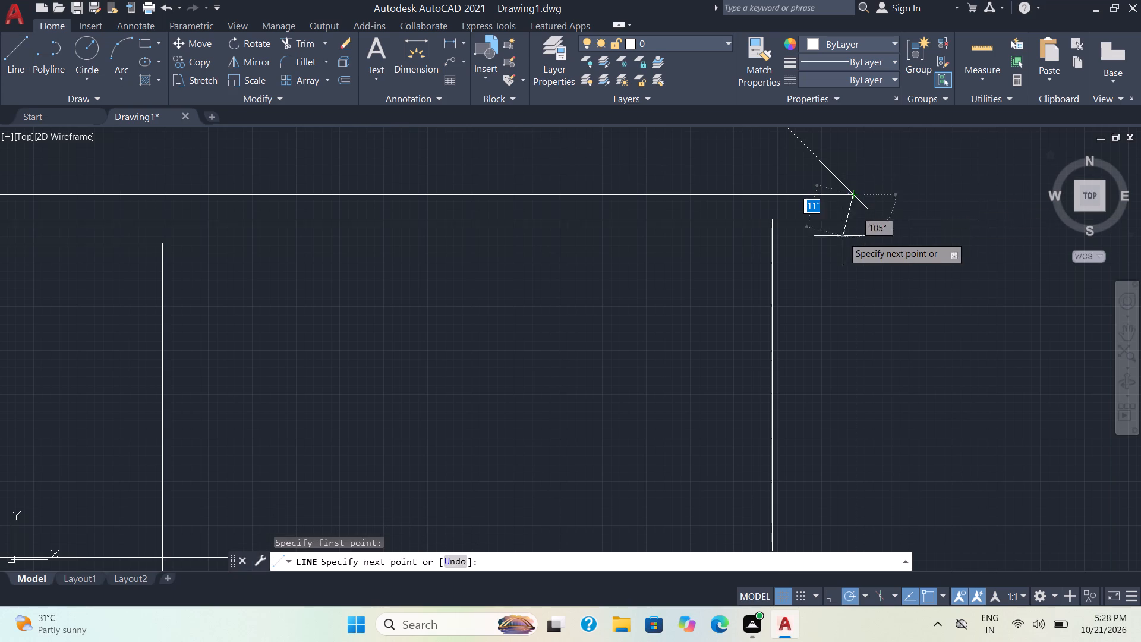
pyautogui.click(855, 254)
pyautogui.press('Escape')
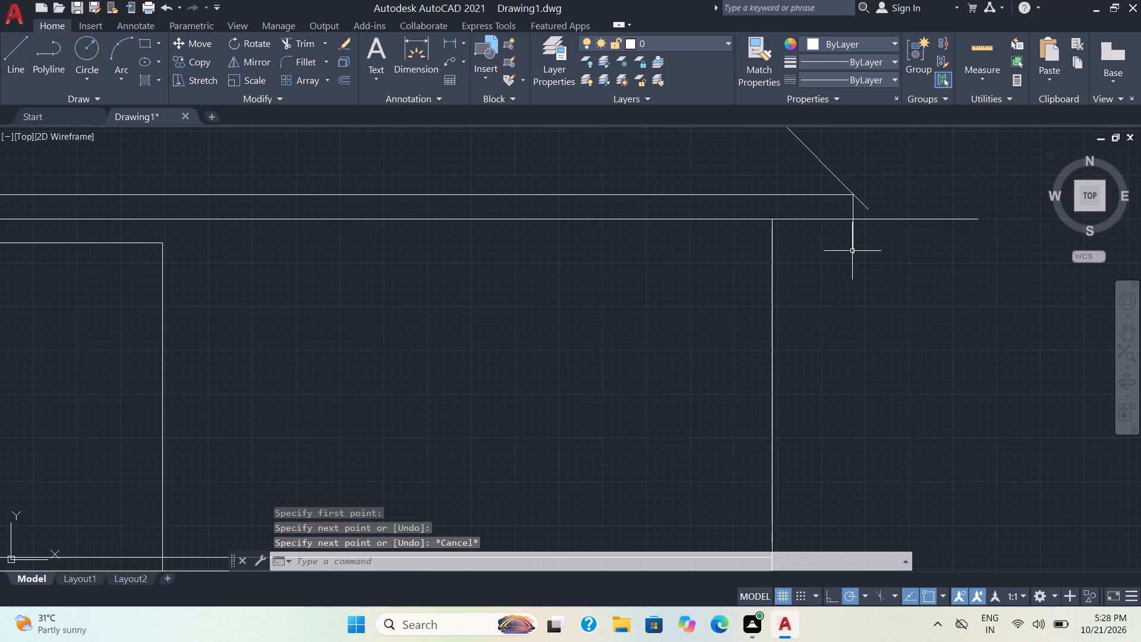
pyautogui.scroll(-2, 851, 250)
pyautogui.moveTo(457, 267); pyautogui.dragTo(710, 294, button='middle')
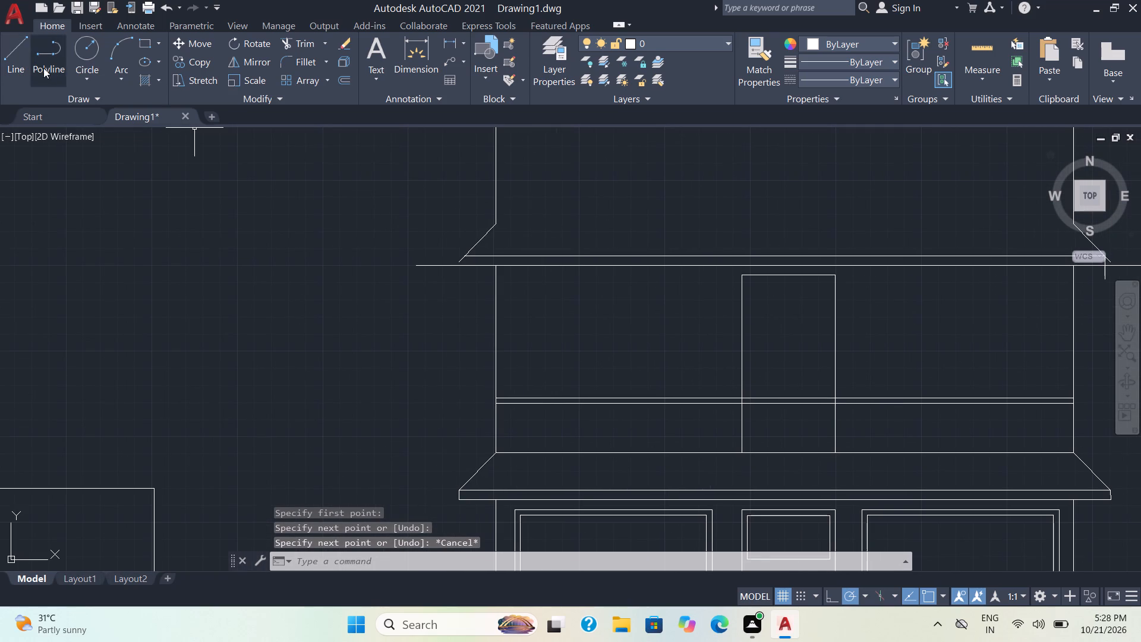
# Draw a vertical line about 1'-7" down from the left end of the upper projection's lower offset line, crossing the horizontal line below.
pyautogui.click(12, 64)
pyautogui.scroll(2, 719, 262)
pyautogui.moveTo(374, 270); pyautogui.dragTo(374, 270, button='middle')
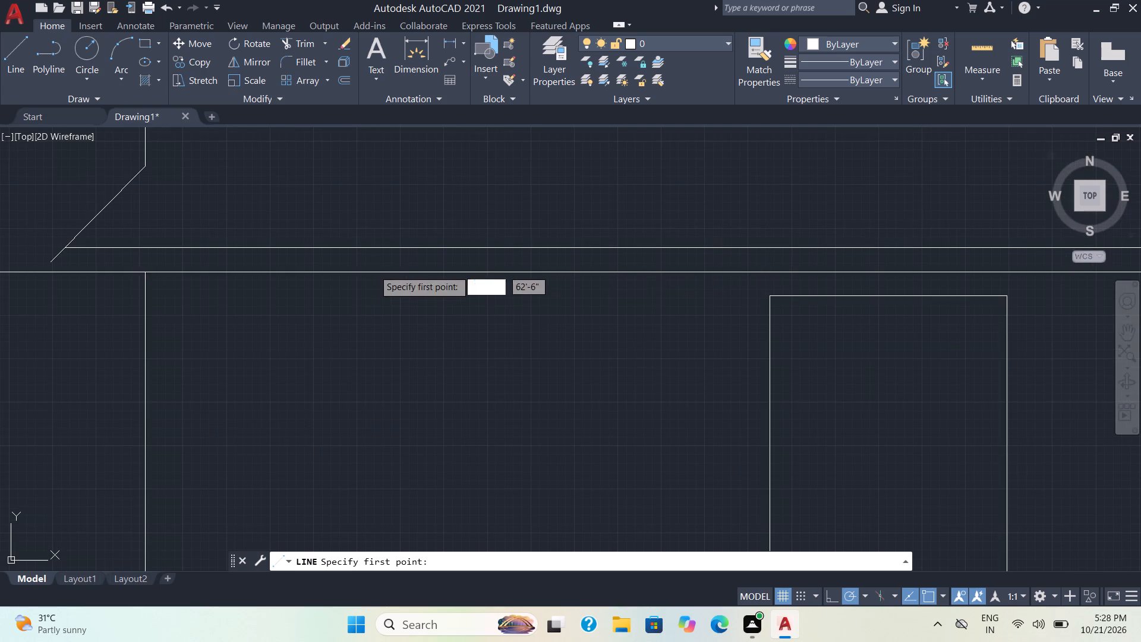
pyautogui.moveTo(374, 270); pyautogui.dragTo(944, 381, button='middle')
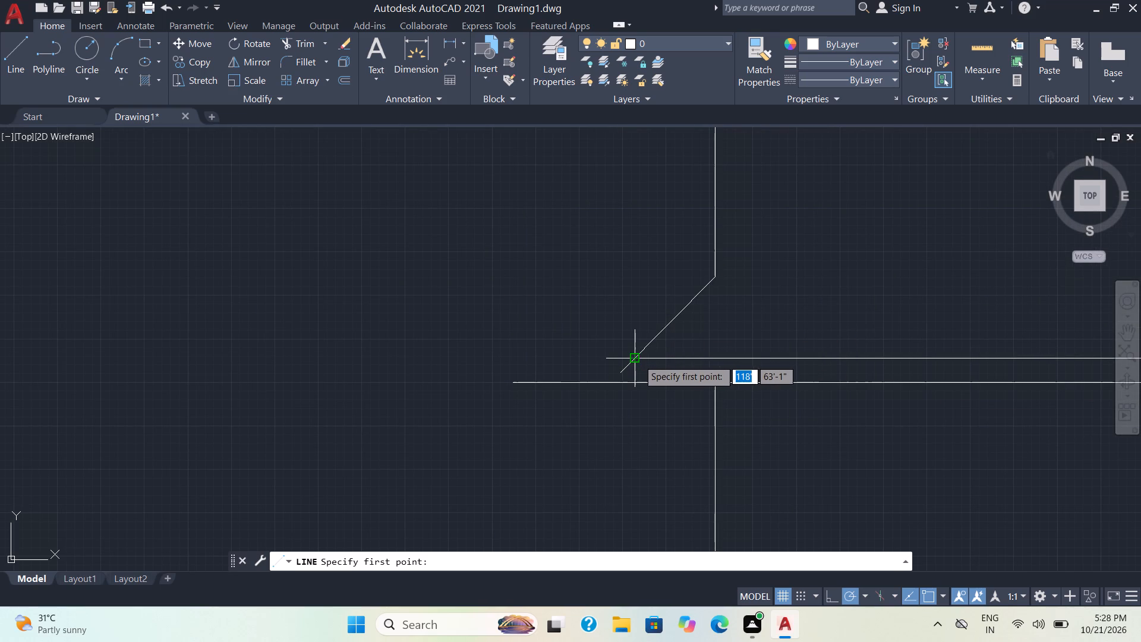
pyautogui.click(638, 360)
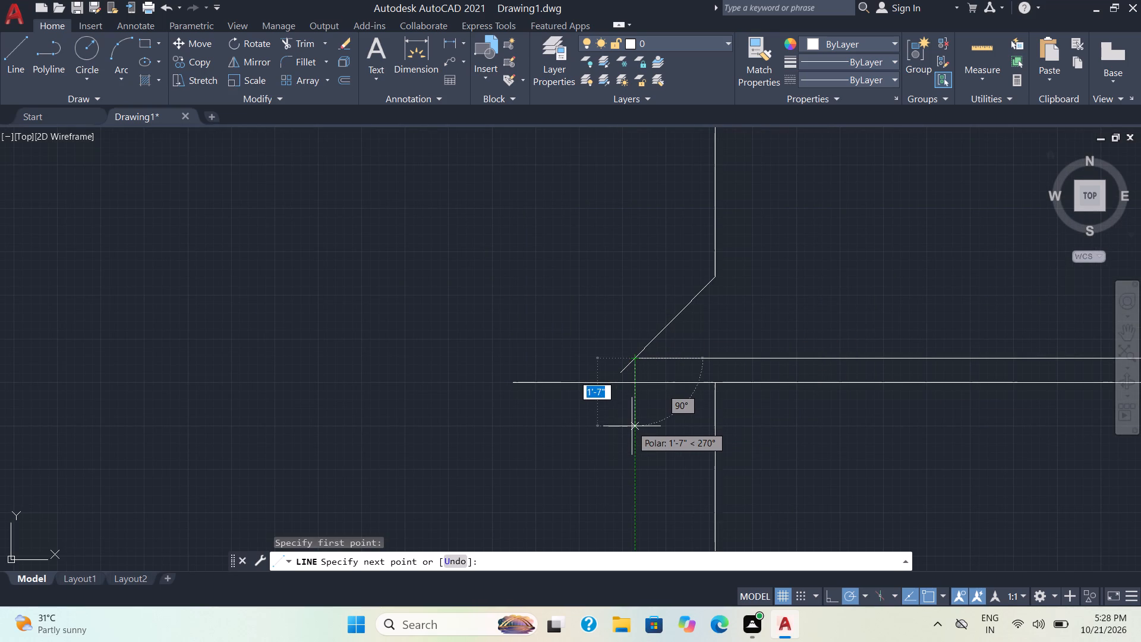
pyautogui.click(632, 426)
pyautogui.press('Escape')
# Trim the overhanging slanted, horizontal and vertical line ends at the upper projection's left corner to form a closed edge band.
pyautogui.write('tr')
pyautogui.press('Return')
pyautogui.moveTo(616, 411); pyautogui.dragTo(633, 372)
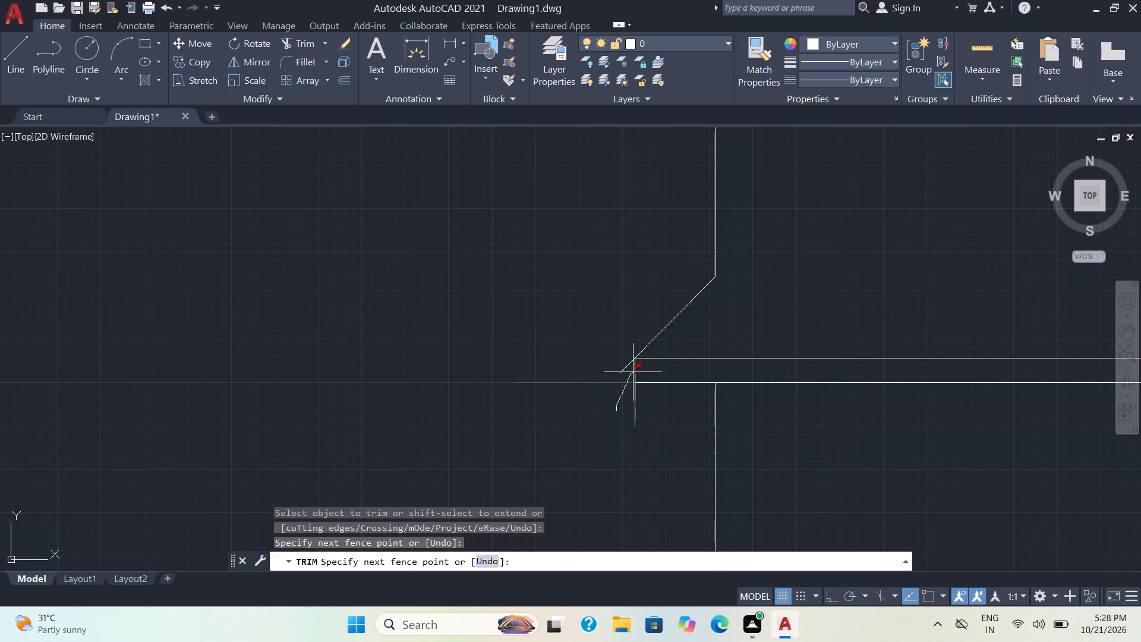
pyautogui.moveTo(633, 372); pyautogui.dragTo(621, 366)
pyautogui.moveTo(626, 395); pyautogui.dragTo(639, 401)
pyautogui.moveTo(639, 401); pyautogui.dragTo(663, 404)
# Trim the overhanging horizontal, vertical and slanted line ends at the upper projection's right corner to close the edge band.
pyautogui.scroll(-2, 663, 404)
pyautogui.moveTo(885, 445); pyautogui.dragTo(567, 323, button='middle')
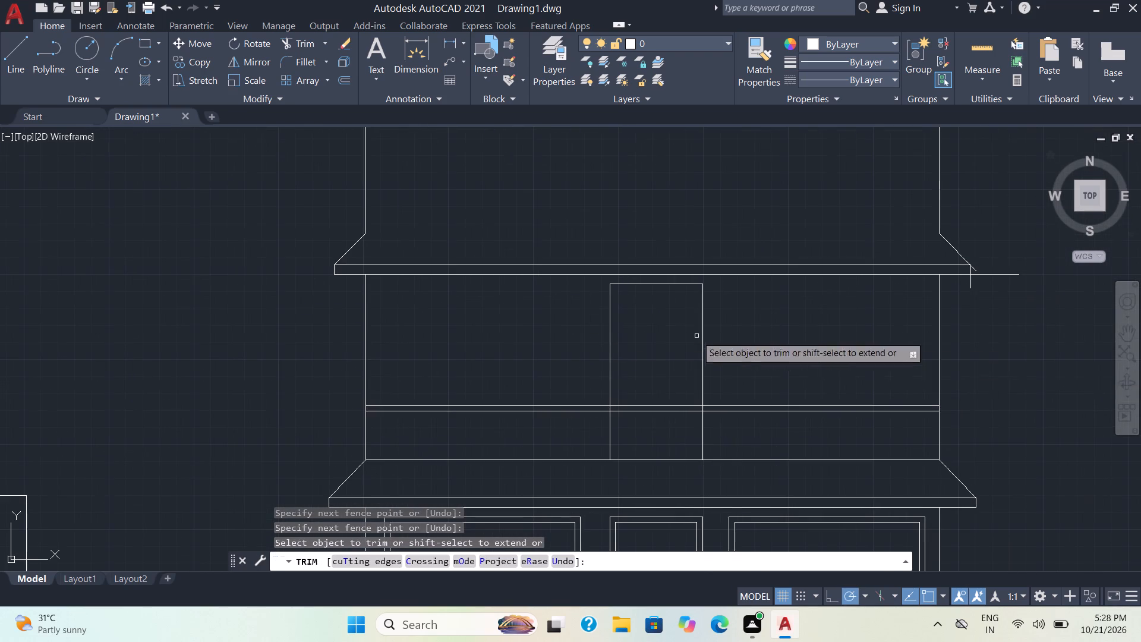
pyautogui.moveTo(961, 285); pyautogui.dragTo(992, 273)
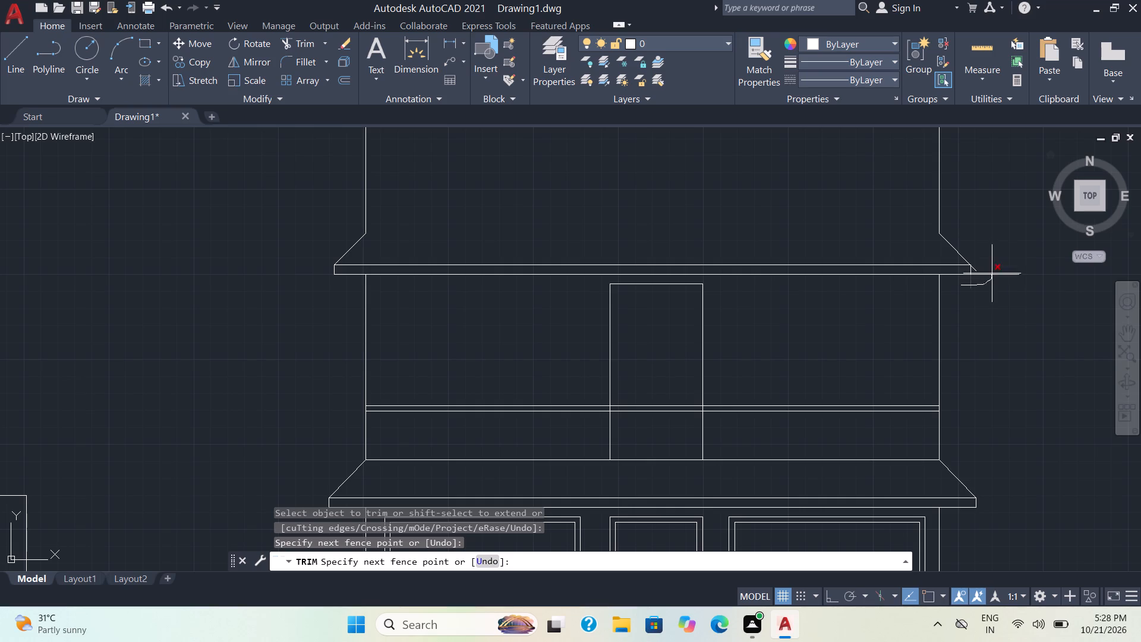
pyautogui.moveTo(992, 273); pyautogui.dragTo(986, 265)
pyautogui.scroll(2, 984, 271)
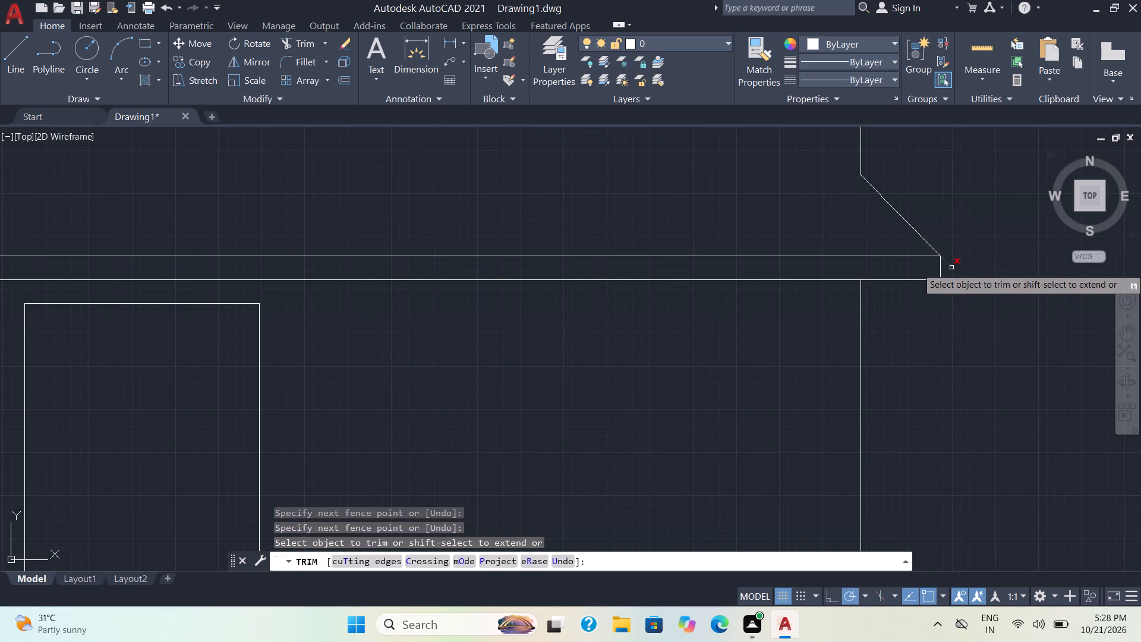
pyautogui.click(951, 267)
# Draw a 35'-2" horizontal line joining the tops of the upper projection's two slanted edges.
pyautogui.scroll(-1, 970, 283)
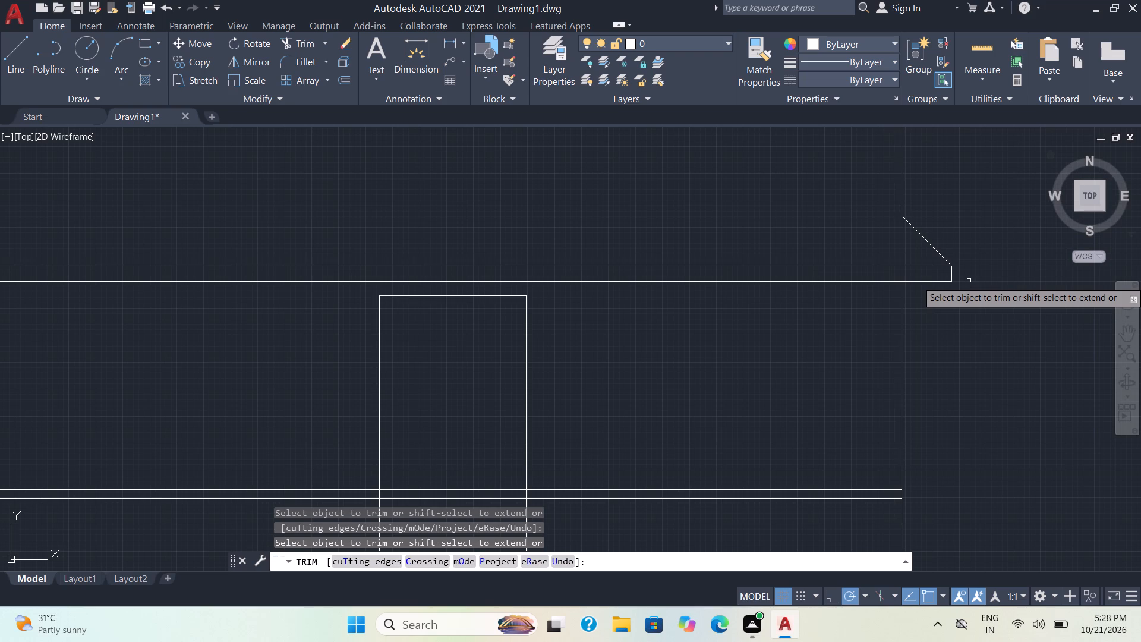
pyautogui.scroll(-1, 969, 281)
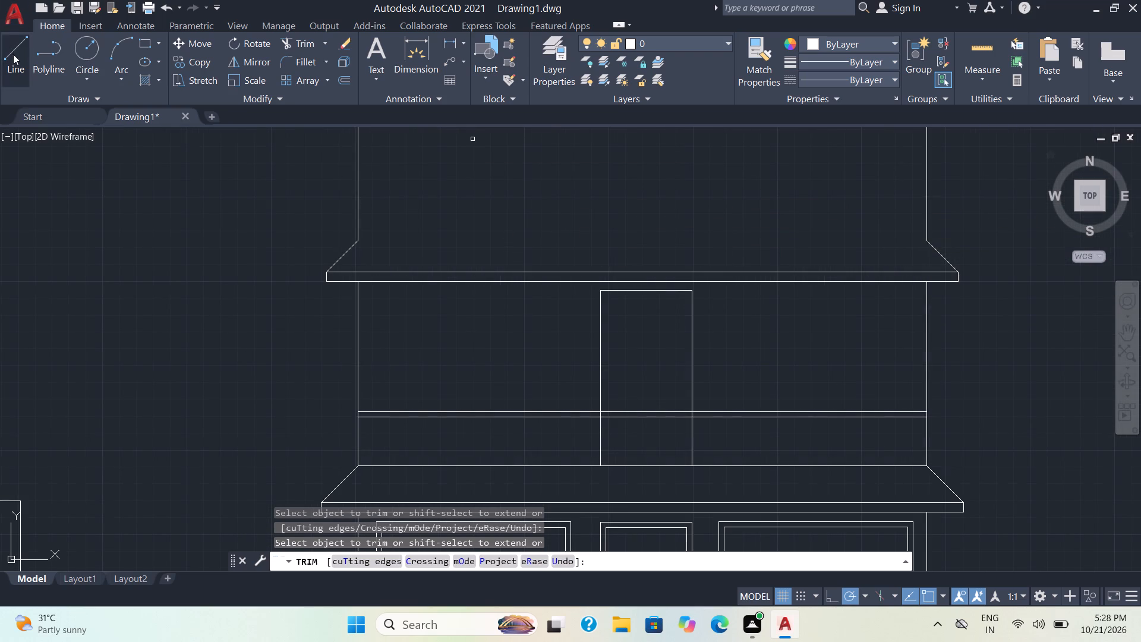
pyautogui.click(13, 54)
pyautogui.click(355, 241)
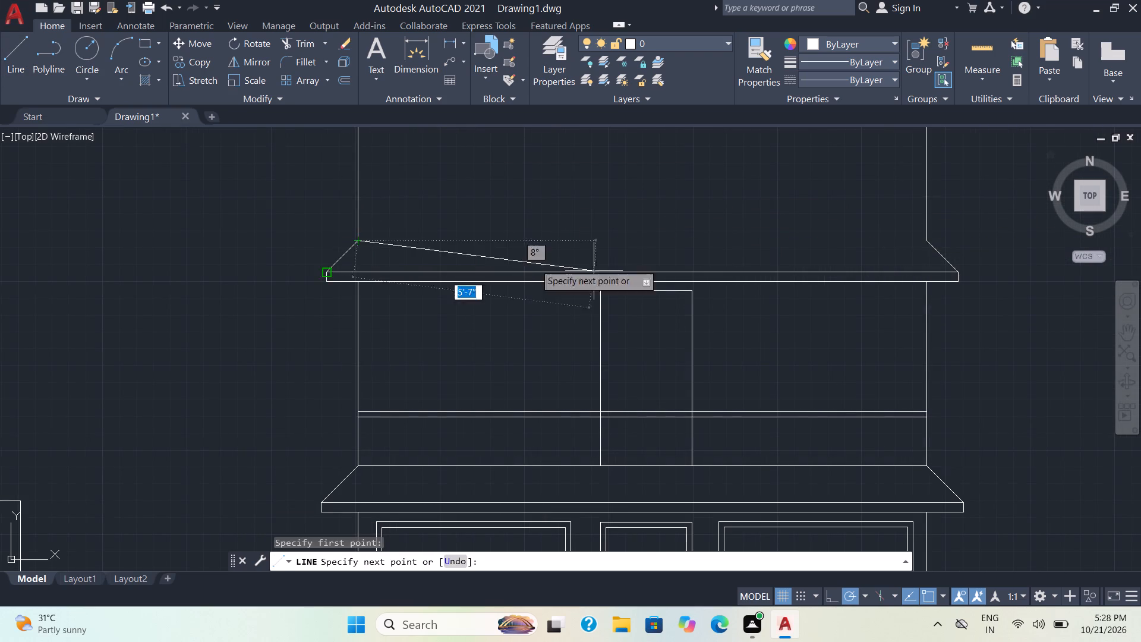
pyautogui.click(929, 244)
pyautogui.press('Escape')
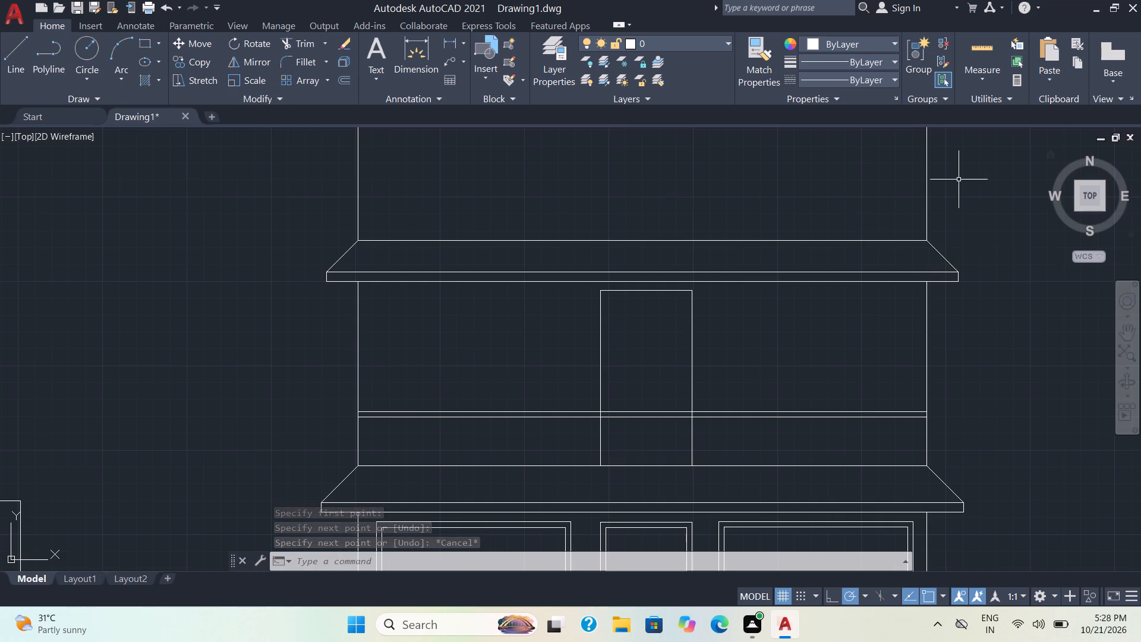
# Save the drawing as "2D CAD Front Elevation Plan" in the Internship\Drawings folder on drive D.
pyautogui.hotkey('ctrl', 's')
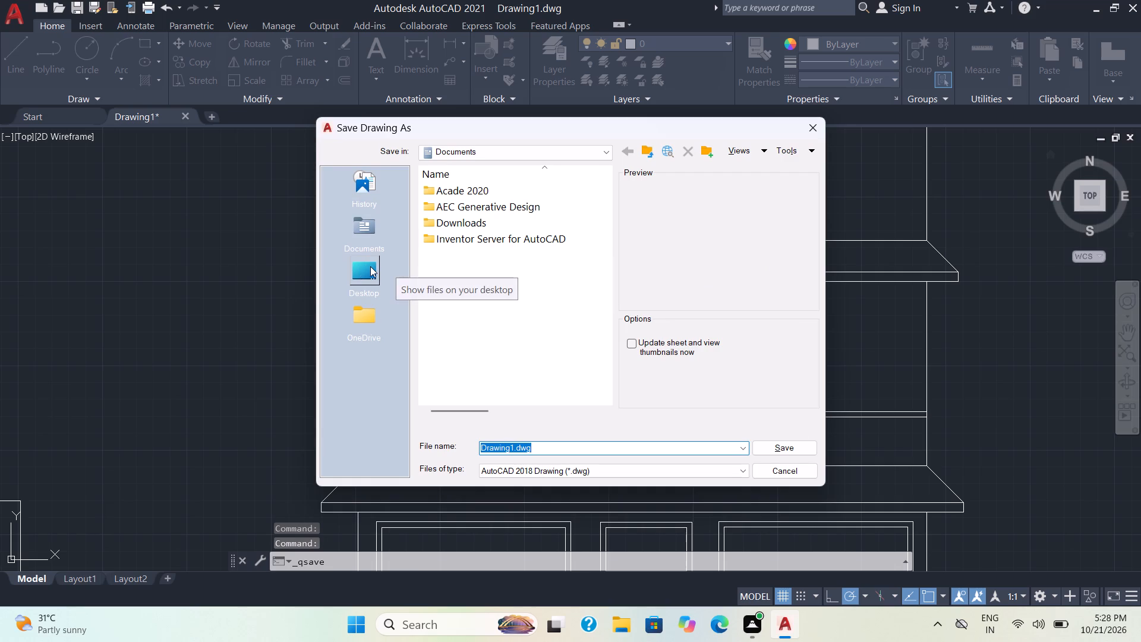
pyautogui.click(370, 267)
pyautogui.doubleClick(463, 333)
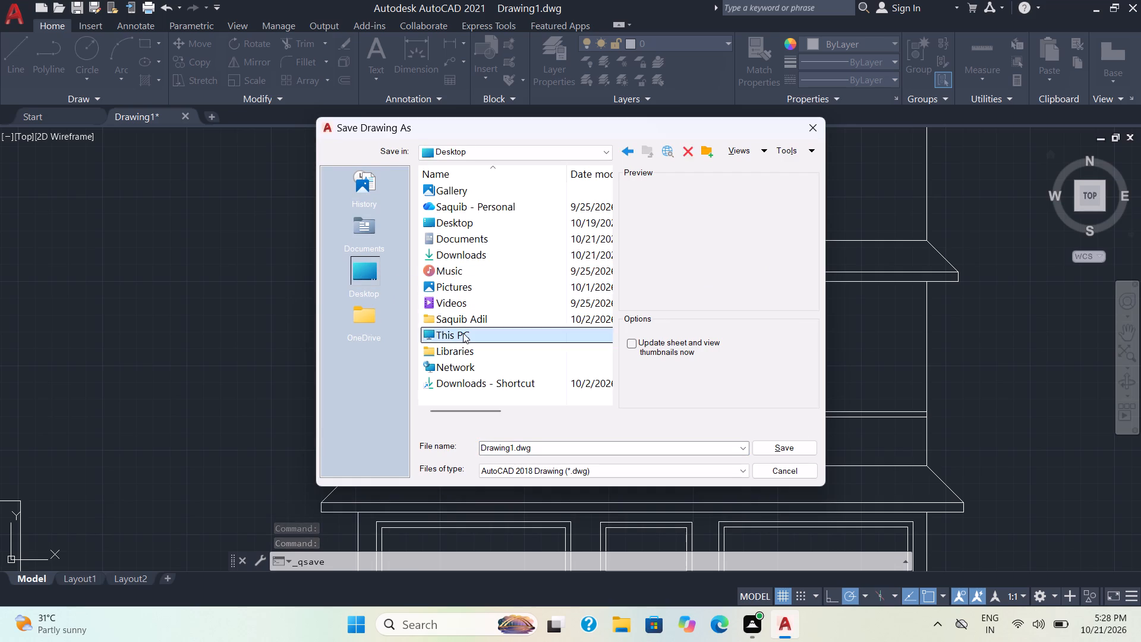
pyautogui.click(491, 226)
pyautogui.click(491, 226)
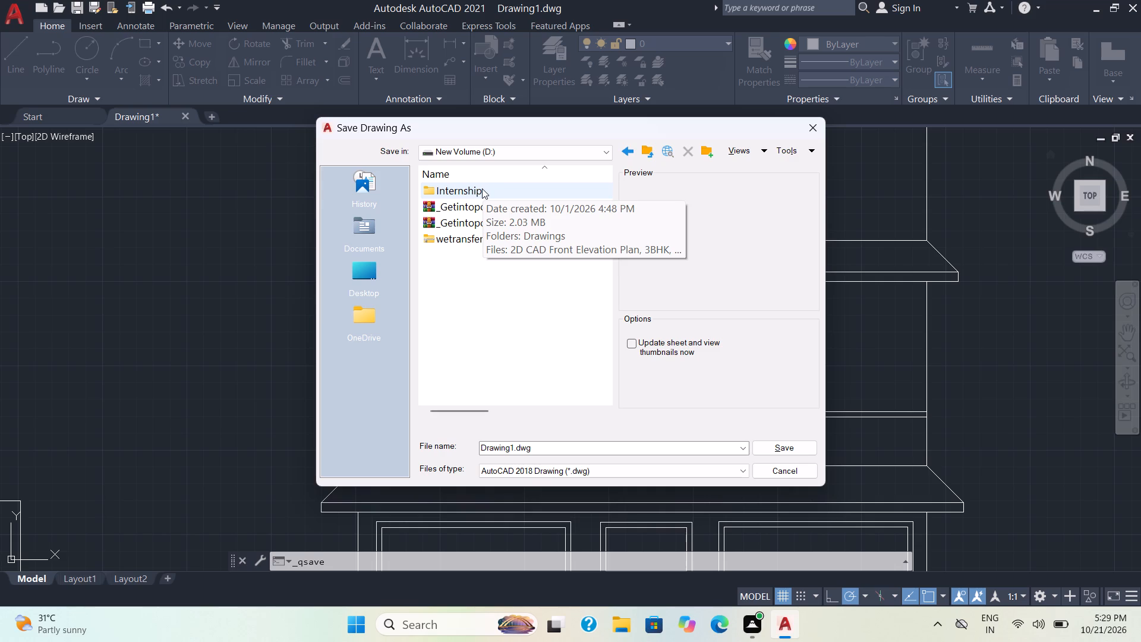
pyautogui.doubleClick(482, 188)
pyautogui.doubleClick(481, 188)
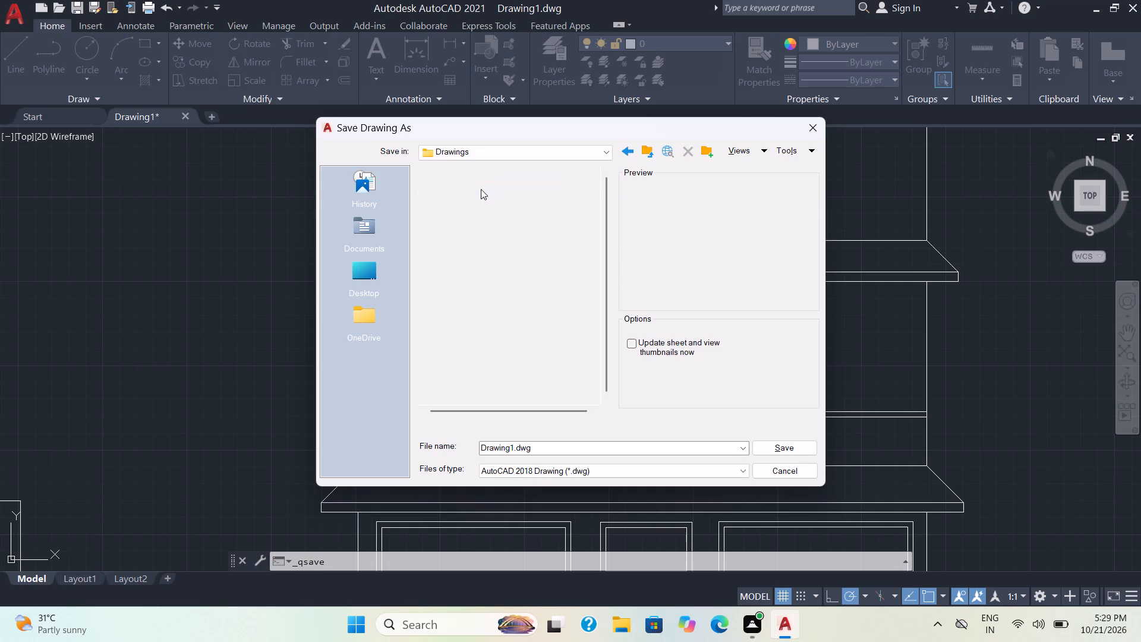
pyautogui.moveTo(544, 449); pyautogui.dragTo(500, 440)
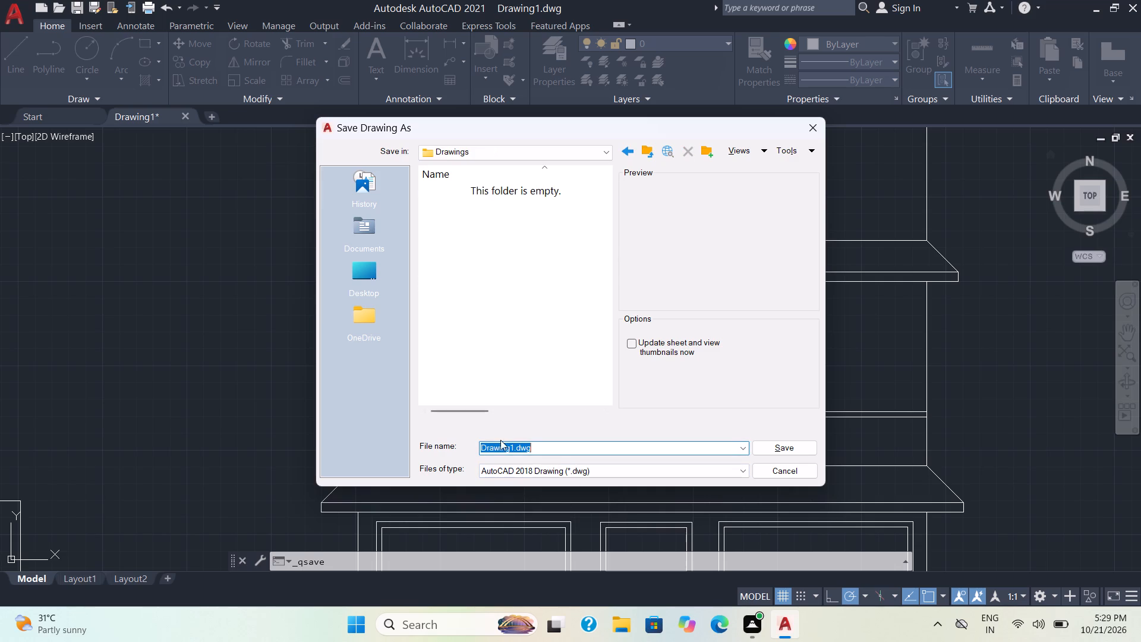
pyautogui.moveTo(500, 440); pyautogui.dragTo(497, 440)
pyautogui.hotkey('ctrl', 'v')
pyautogui.click(789, 445)
# Offset the middle floor's right wall line 3' inward.
pyautogui.scroll(-1, 812, 385)
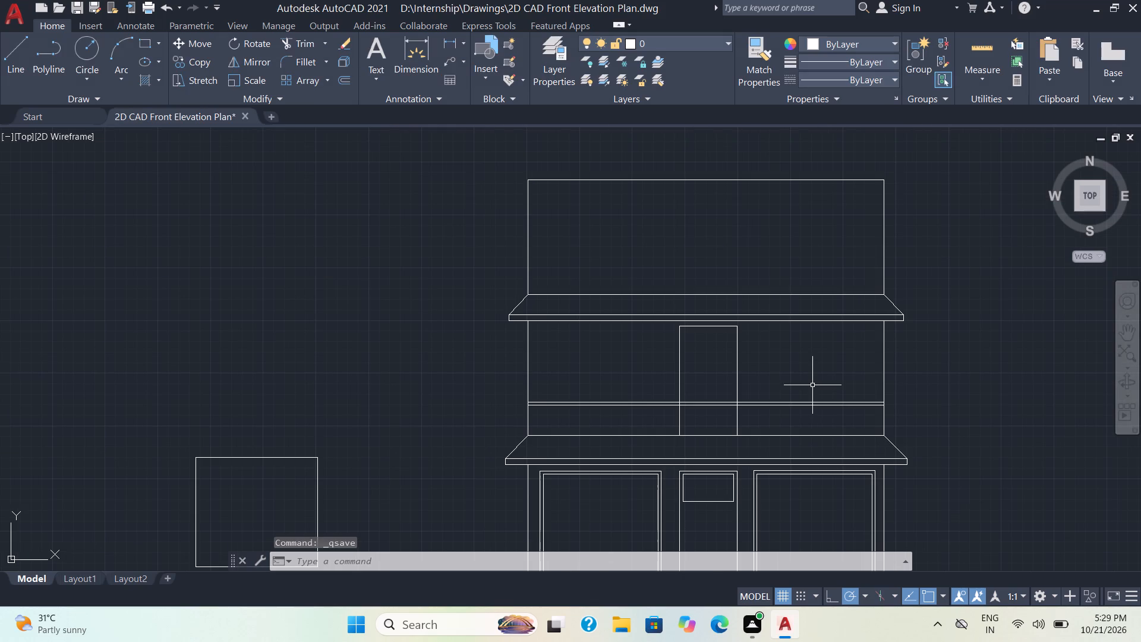
pyautogui.moveTo(813, 385); pyautogui.dragTo(705, 313, button='middle')
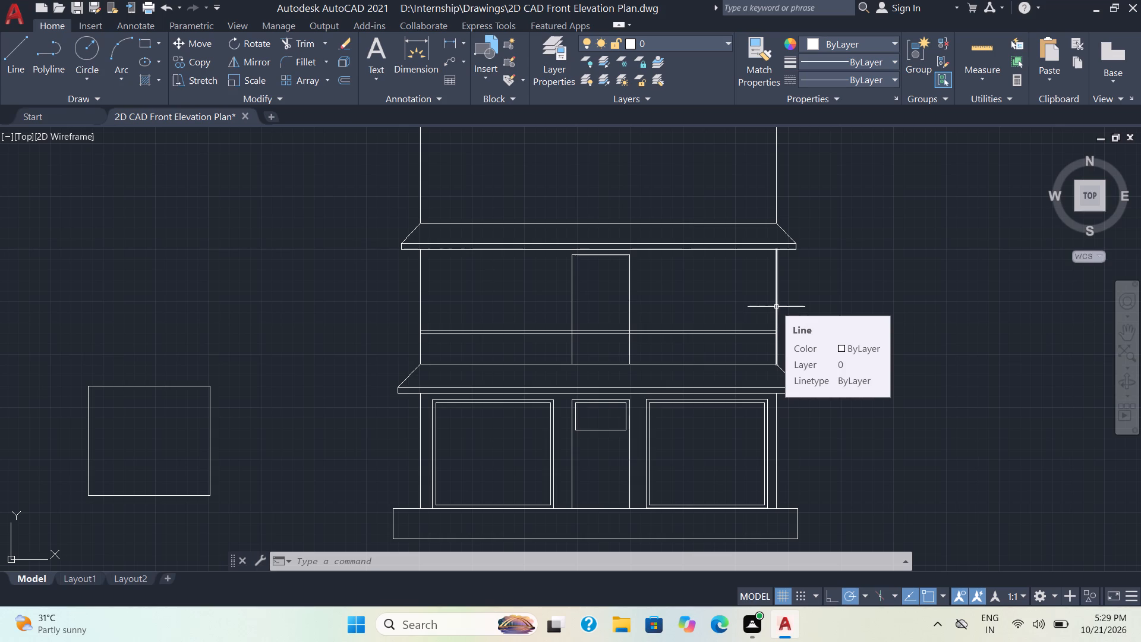
pyautogui.press('o')
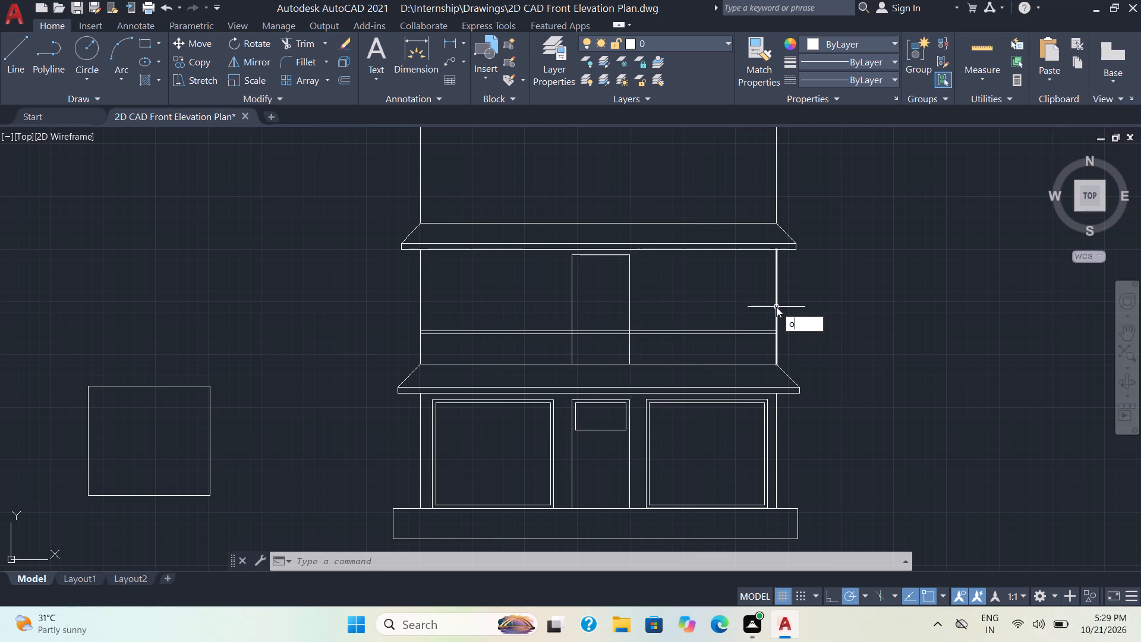
pyautogui.press('Return')
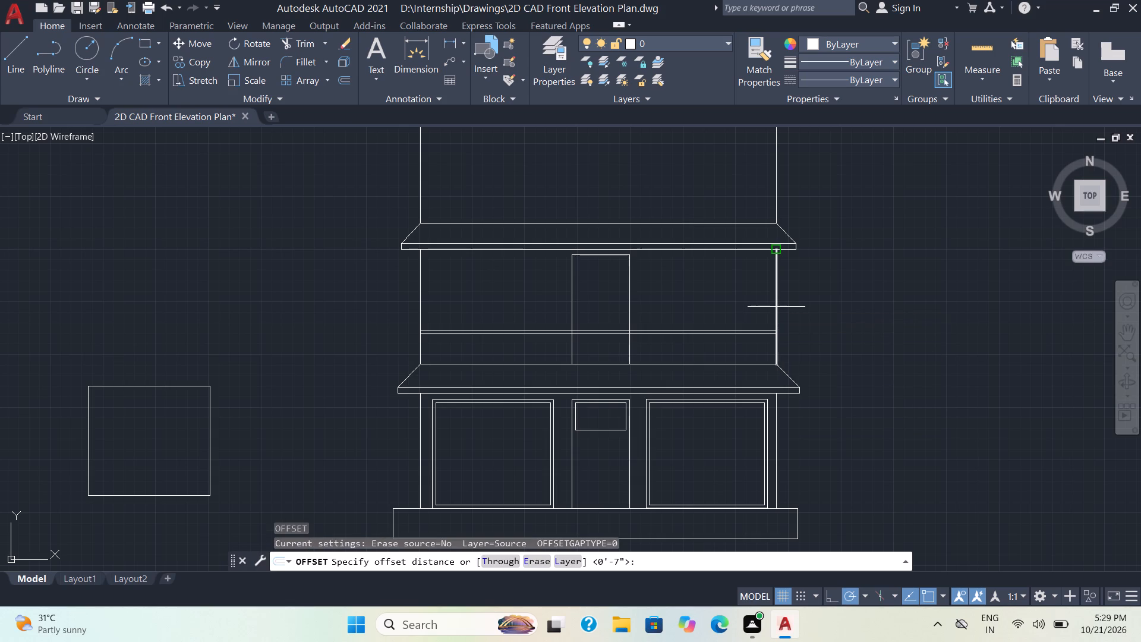
pyautogui.write("2'")
pyautogui.press('Return')
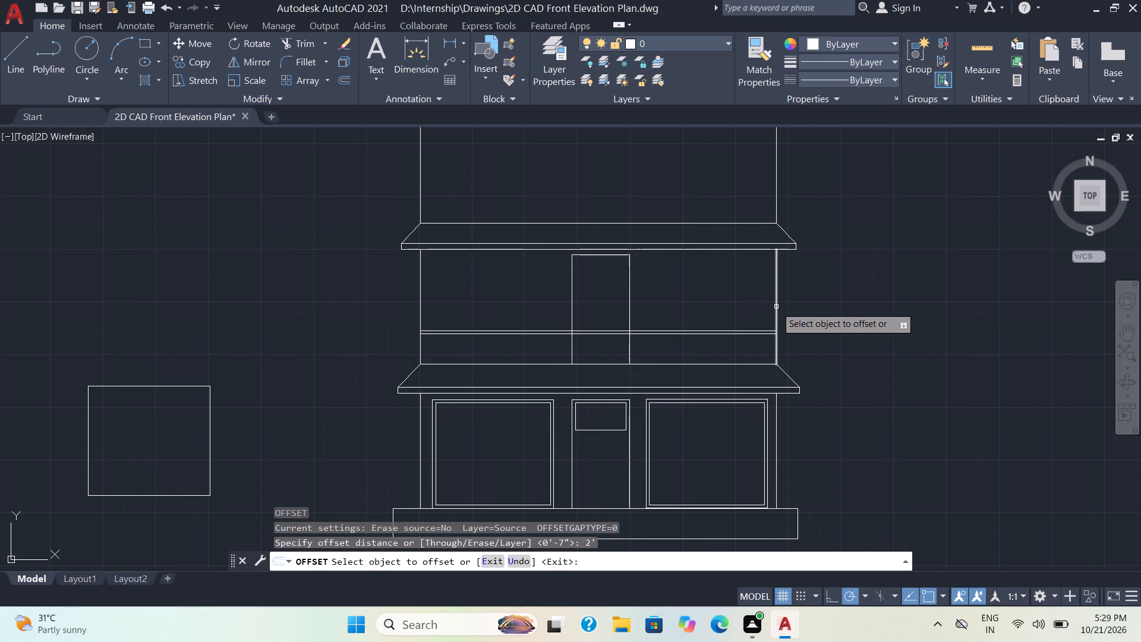
pyautogui.click(776, 307)
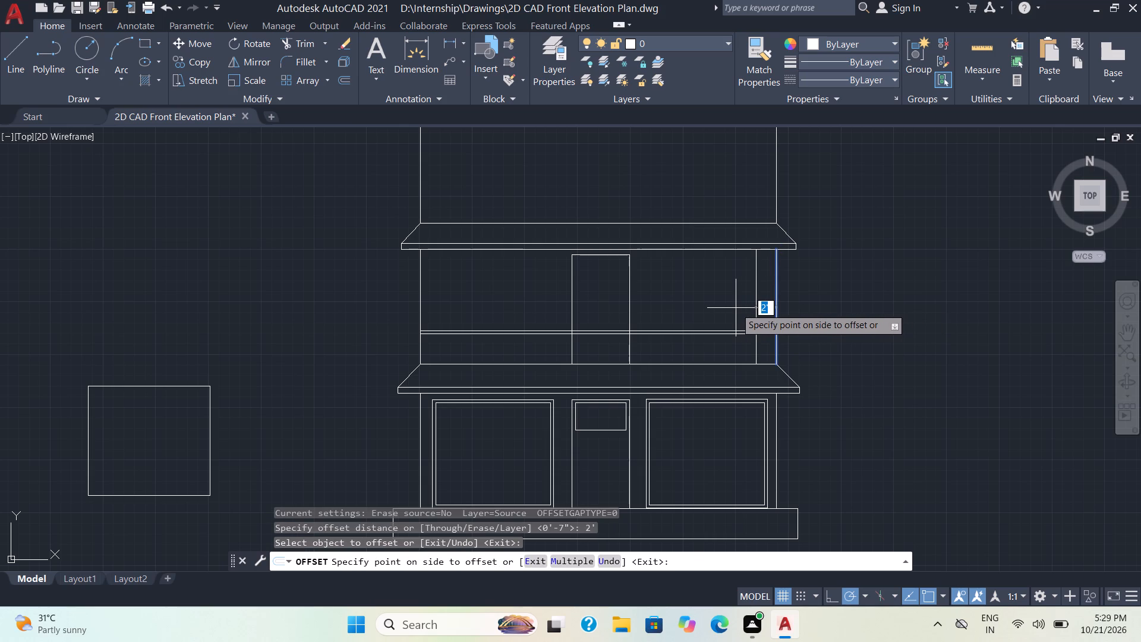
pyautogui.press('3')
pyautogui.press("'")
pyautogui.press('Return')
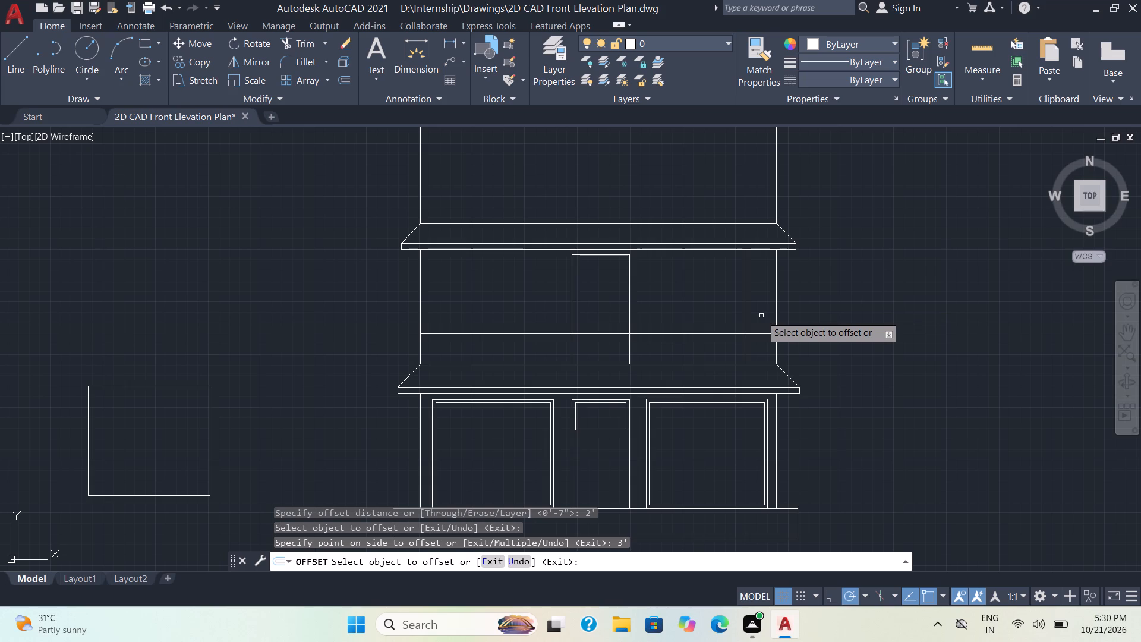
# Trim the part of the middle floor's original right wall line above the railing lines.
pyautogui.click(307, 43)
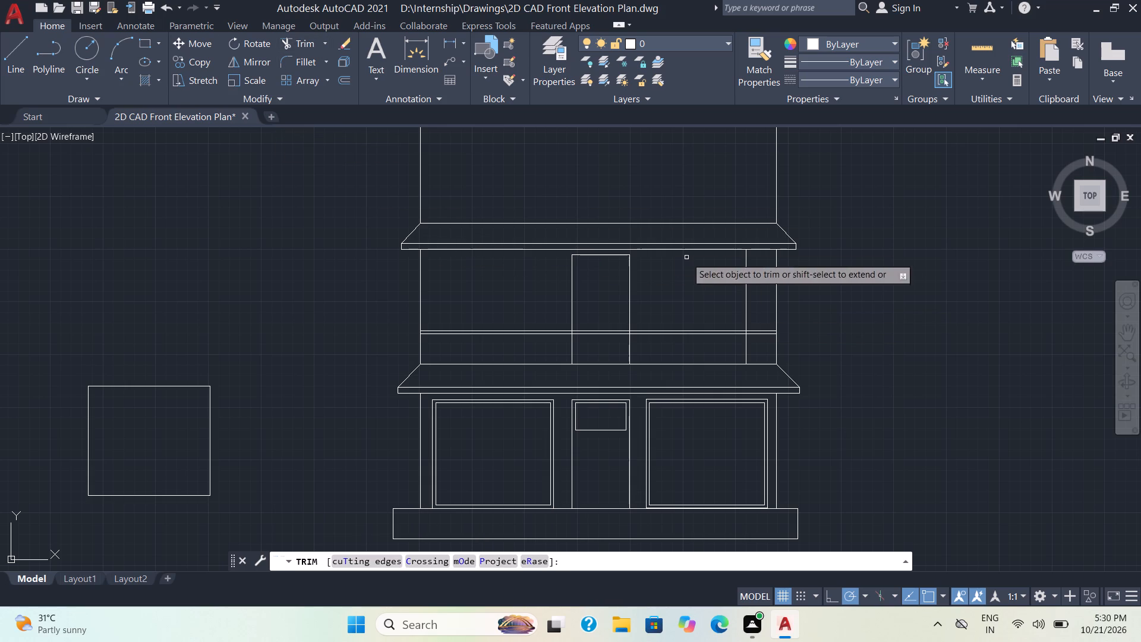
pyautogui.click(778, 292)
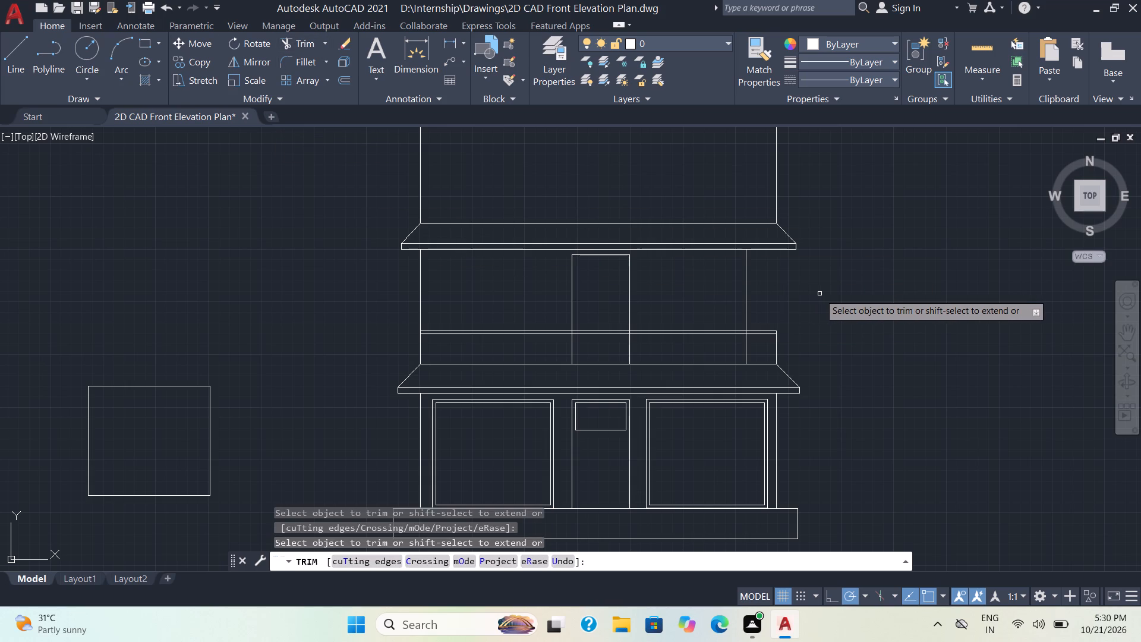
pyautogui.scroll(-1, 820, 294)
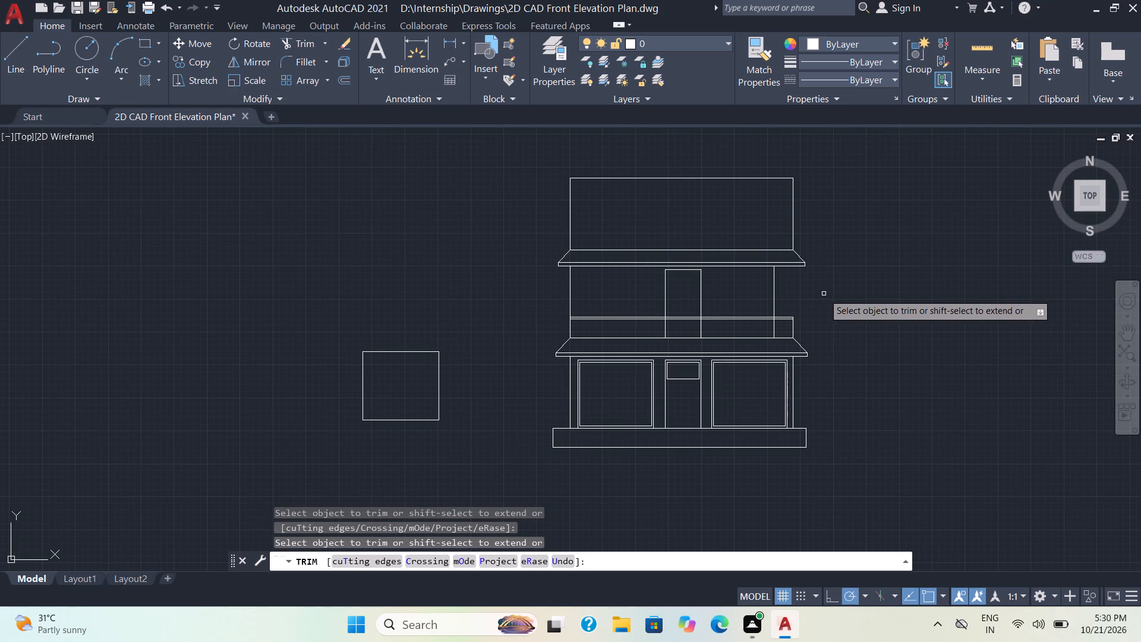
pyautogui.moveTo(825, 294); pyautogui.dragTo(928, 360, button='middle')
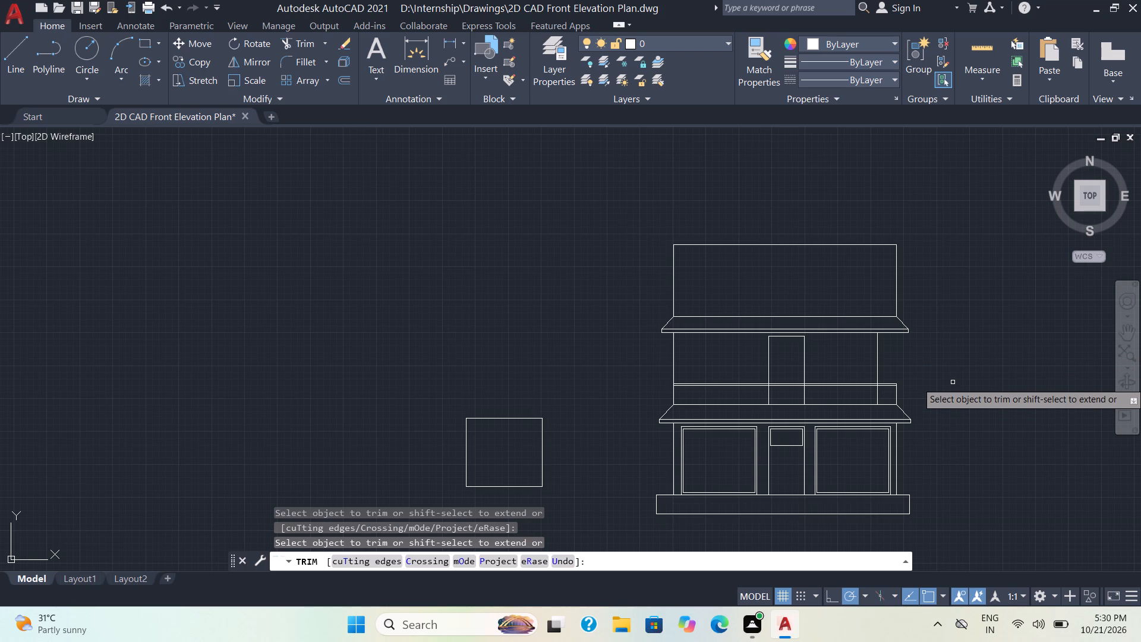
pyautogui.scroll(1, 953, 382)
pyautogui.moveTo(953, 382); pyautogui.dragTo(1006, 376, button='middle')
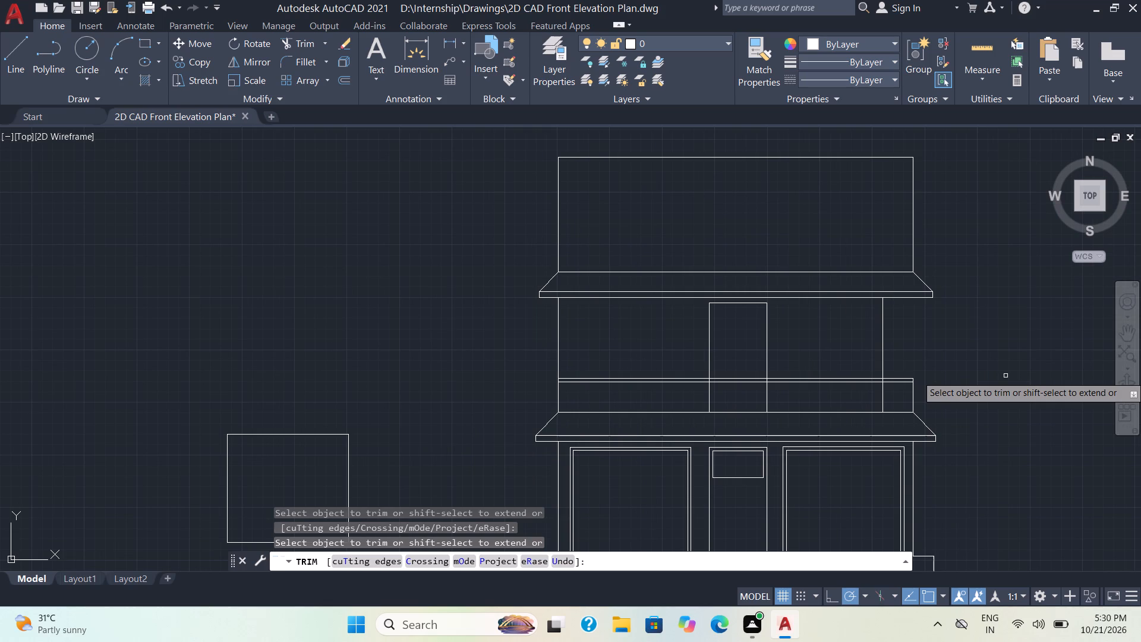
pyautogui.press('Escape')
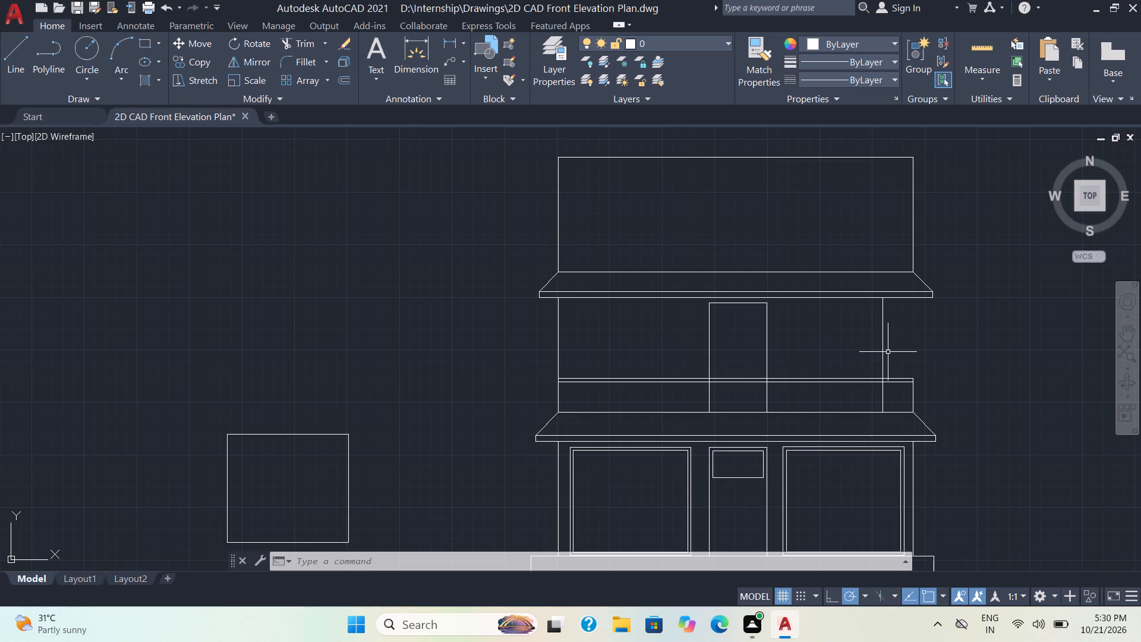
# Offset the middle floor's set-back right wall line 7' inward, towards the door.
pyautogui.press('o')
pyautogui.press('Return')
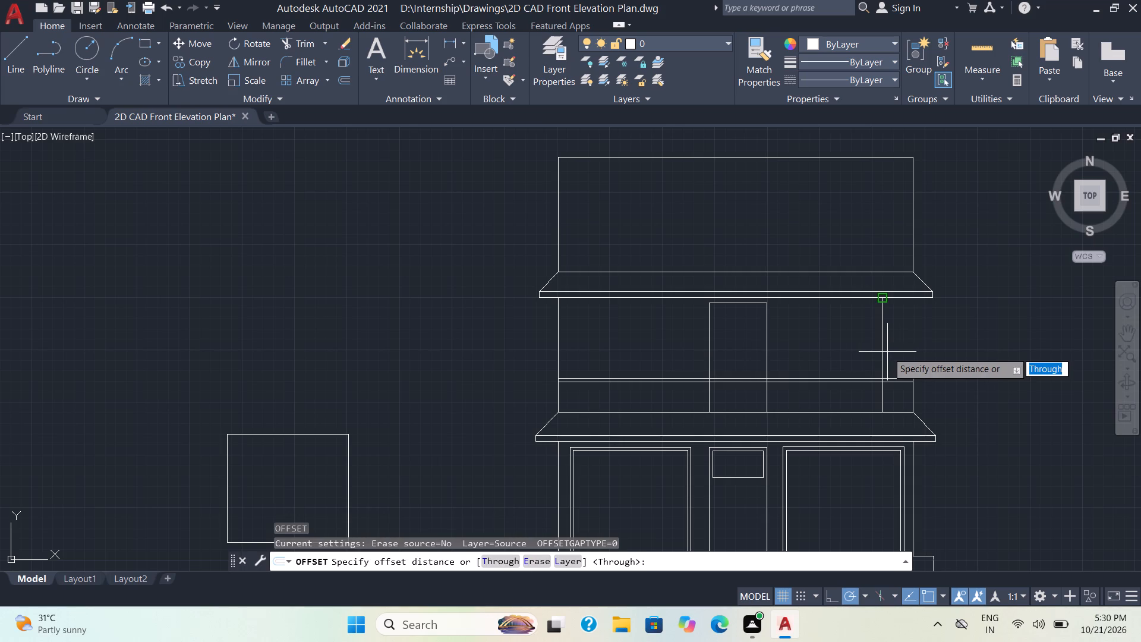
pyautogui.press('5')
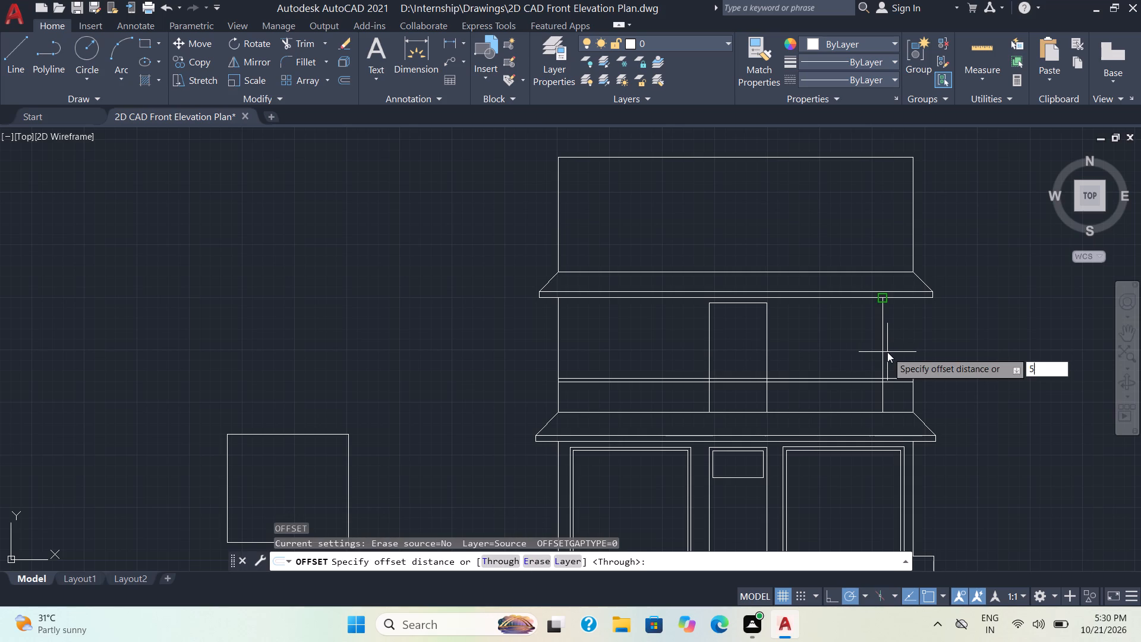
pyautogui.press("'")
pyautogui.press('Return')
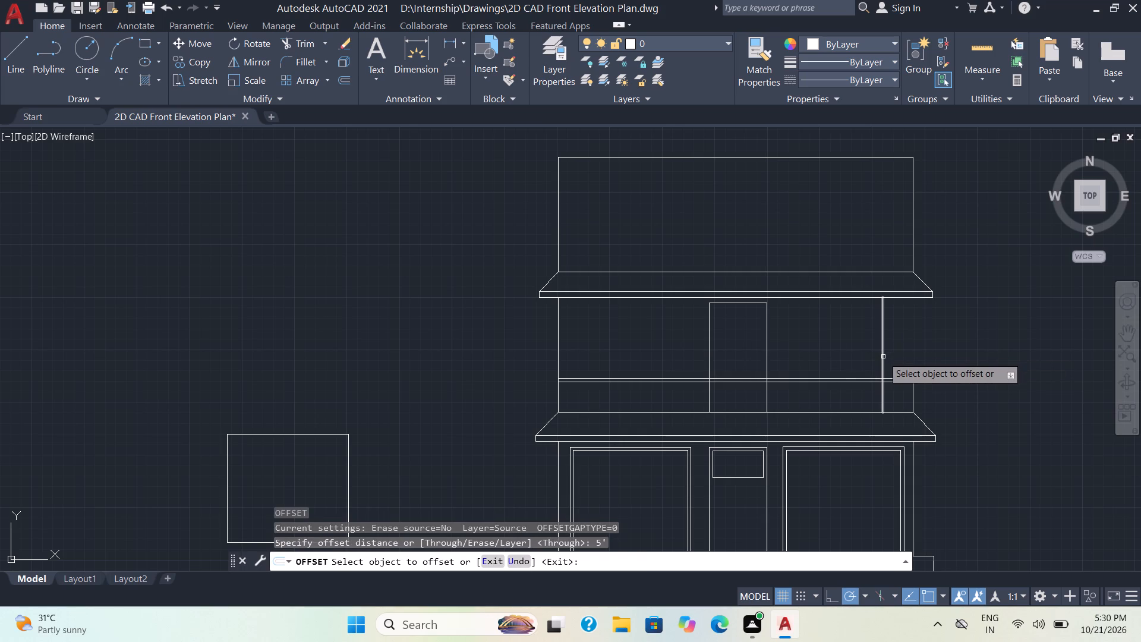
pyautogui.click(883, 357)
pyautogui.write("7'")
pyautogui.press('Return')
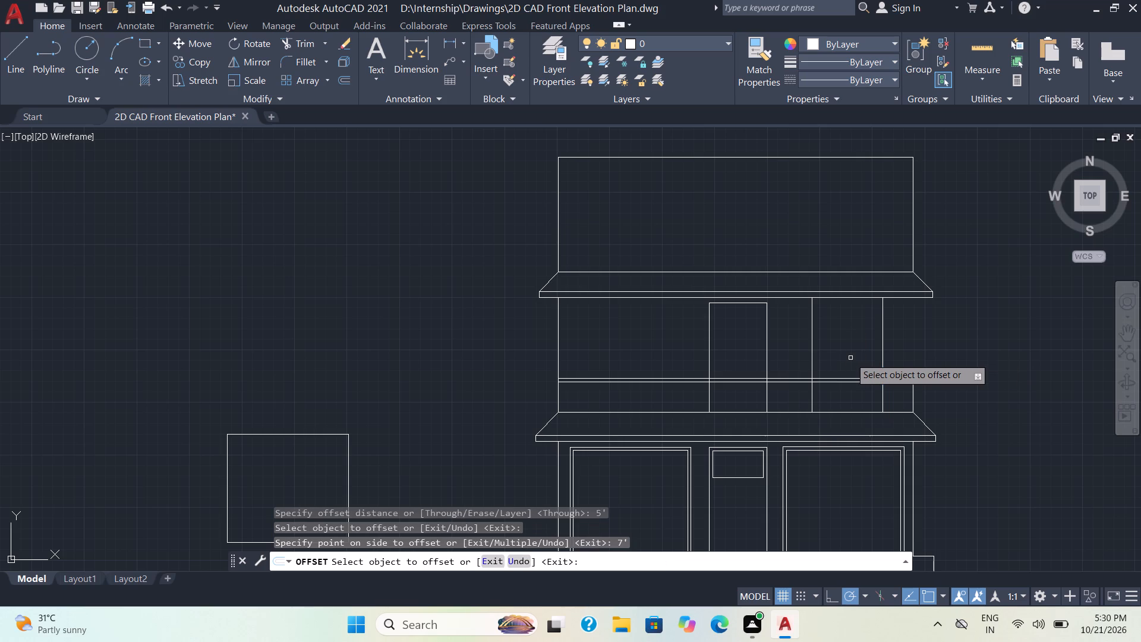
# Form a four-line column from the new line with a 4" offset towards the door and 2" offsets outward on both sides.
pyautogui.click(812, 363)
pyautogui.press('4')
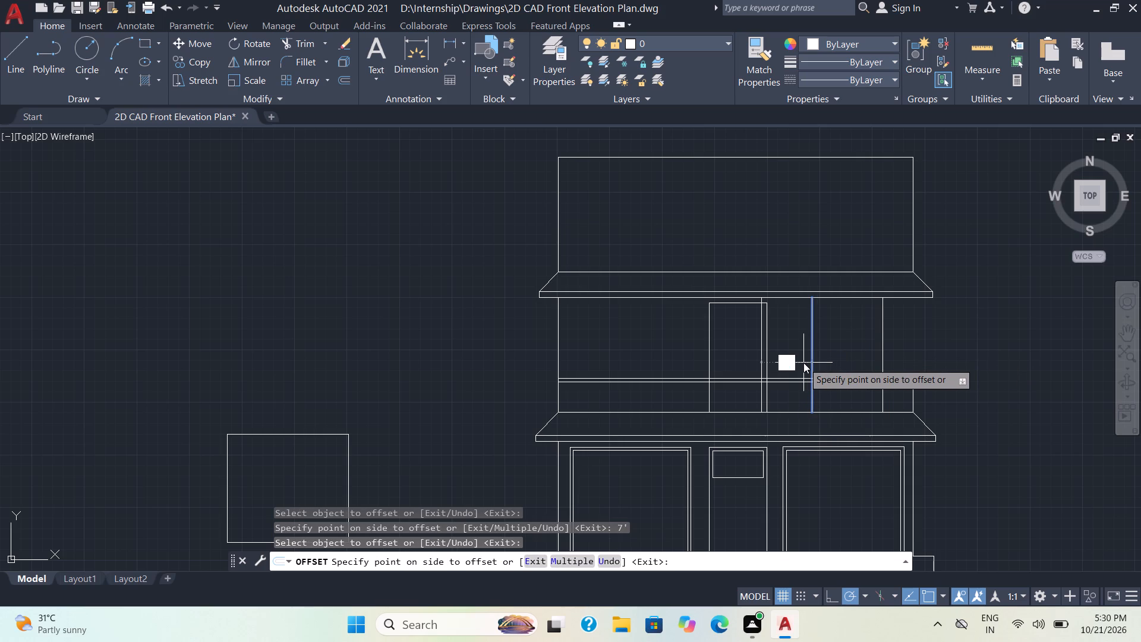
pyautogui.press('Return')
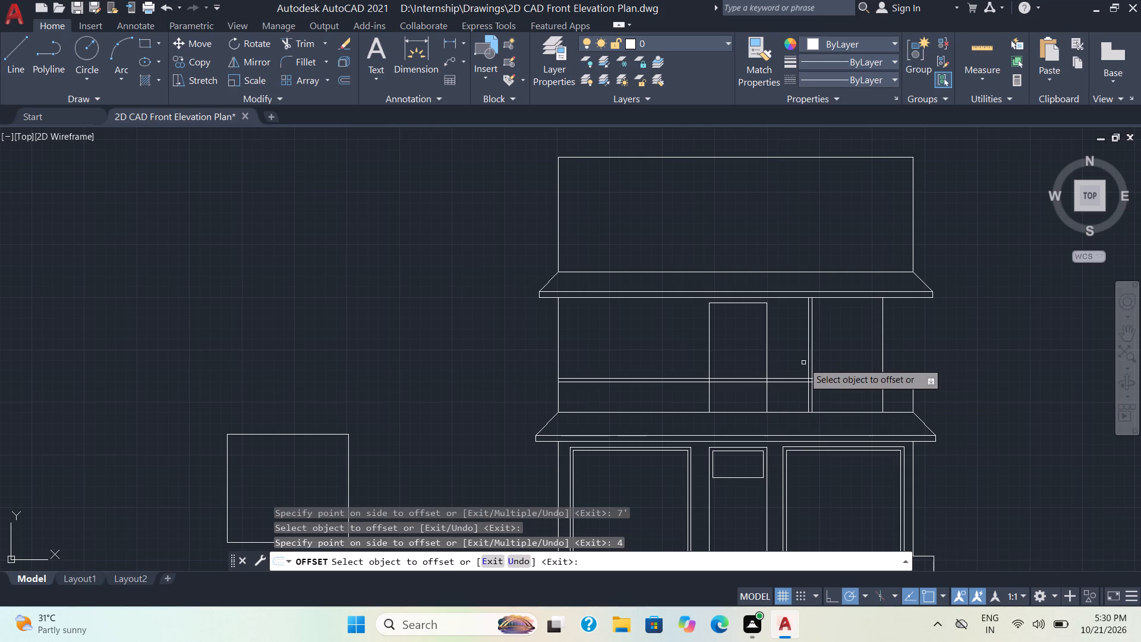
pyautogui.click(808, 360)
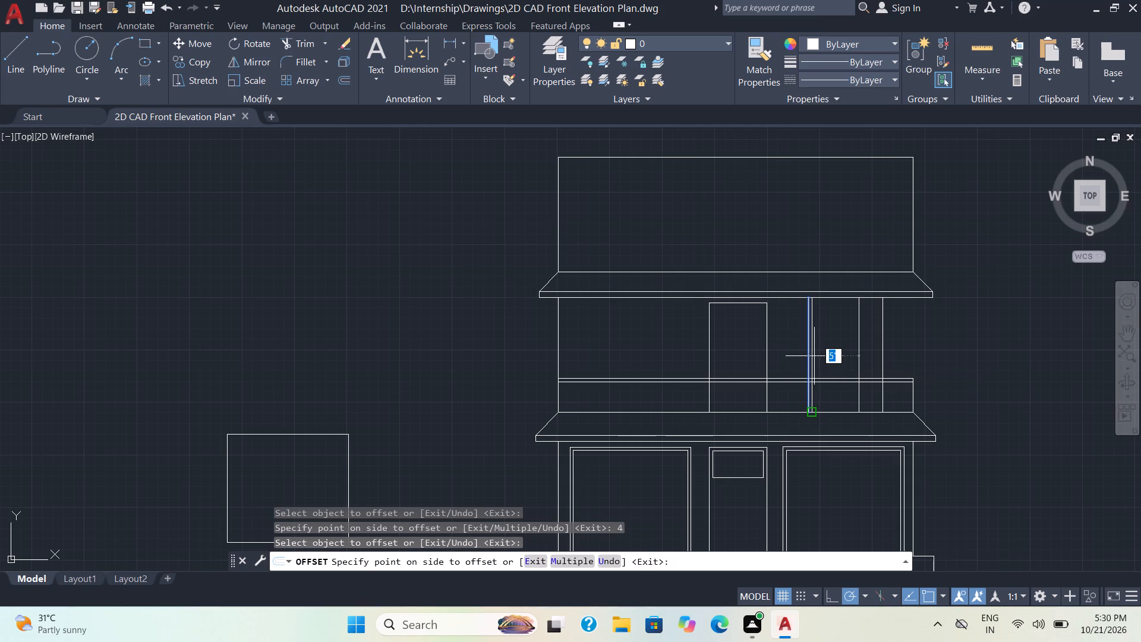
pyautogui.press('2')
pyautogui.press('Return')
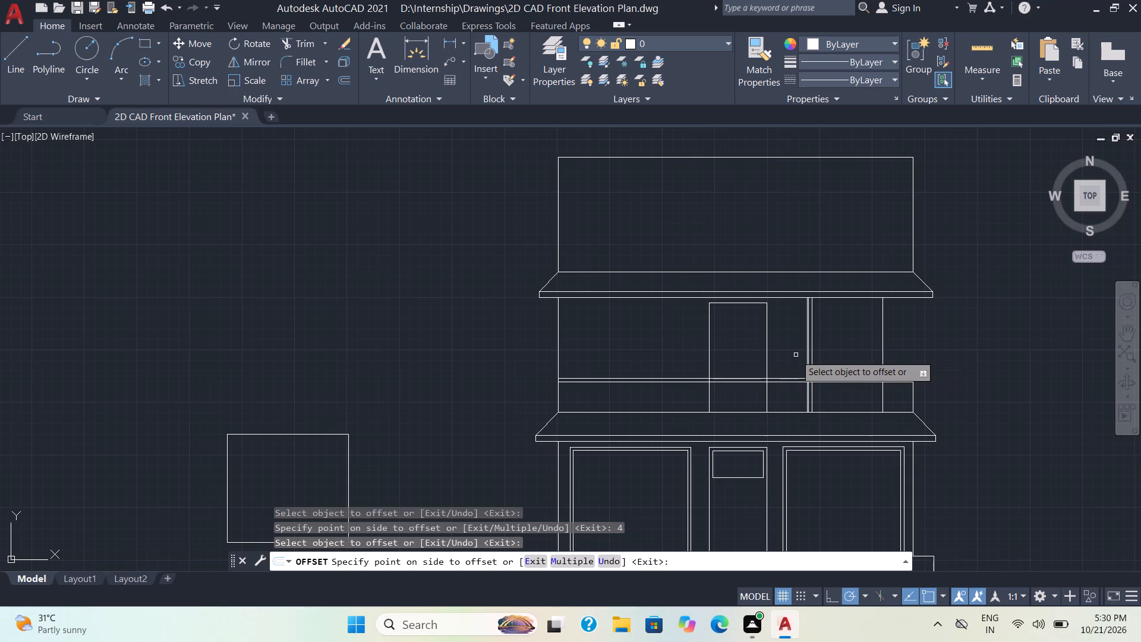
pyautogui.click(811, 352)
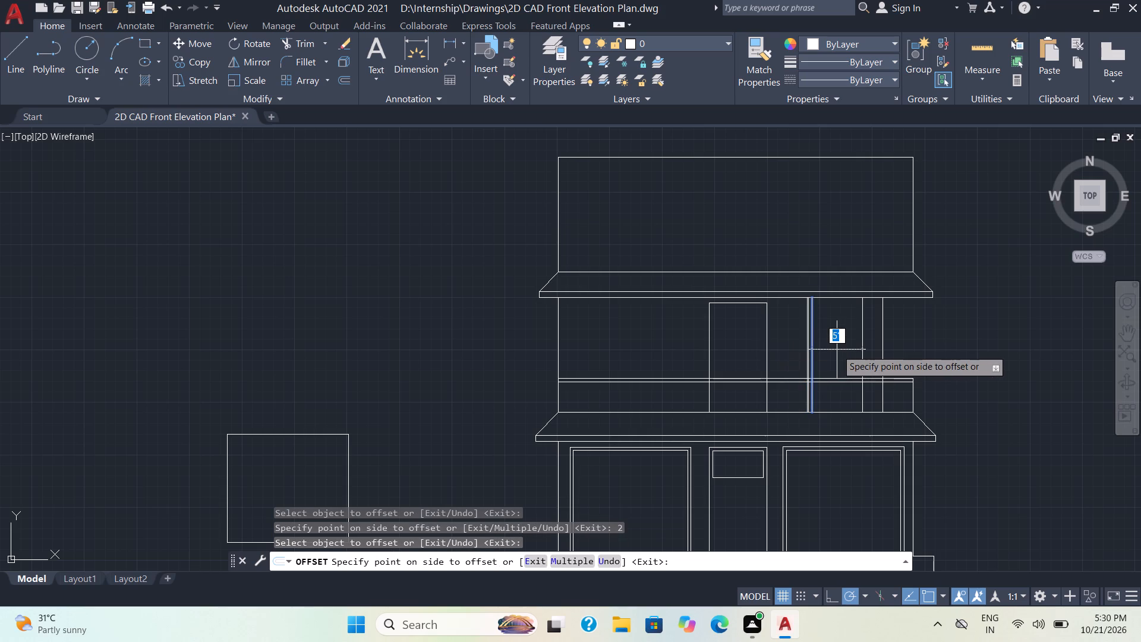
pyautogui.press('2')
pyautogui.press('Return')
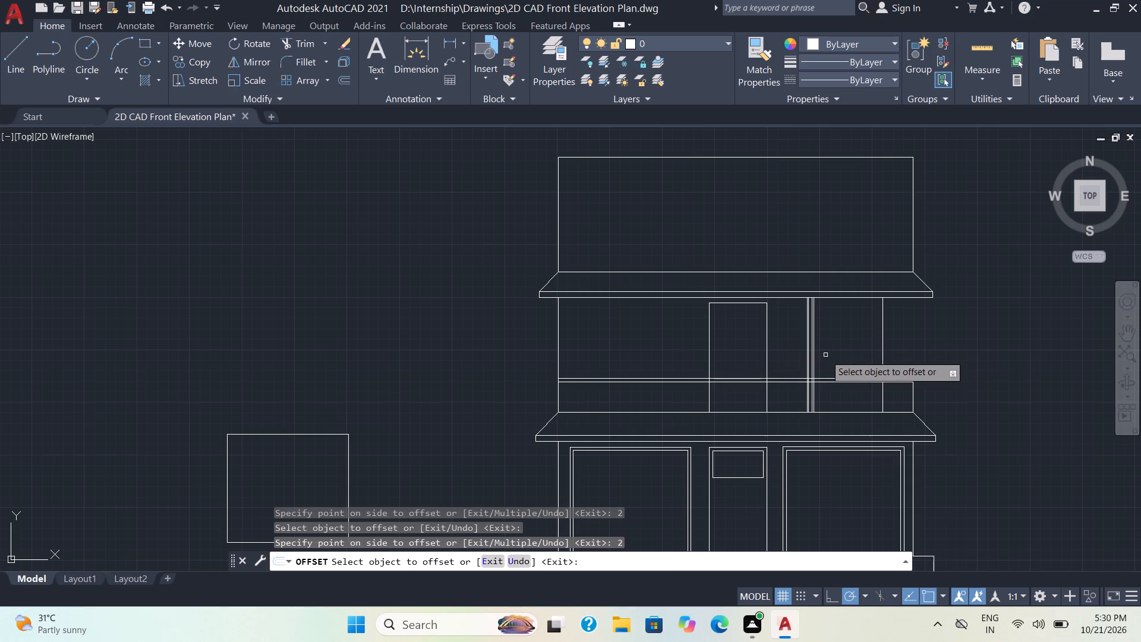
pyautogui.click(558, 355)
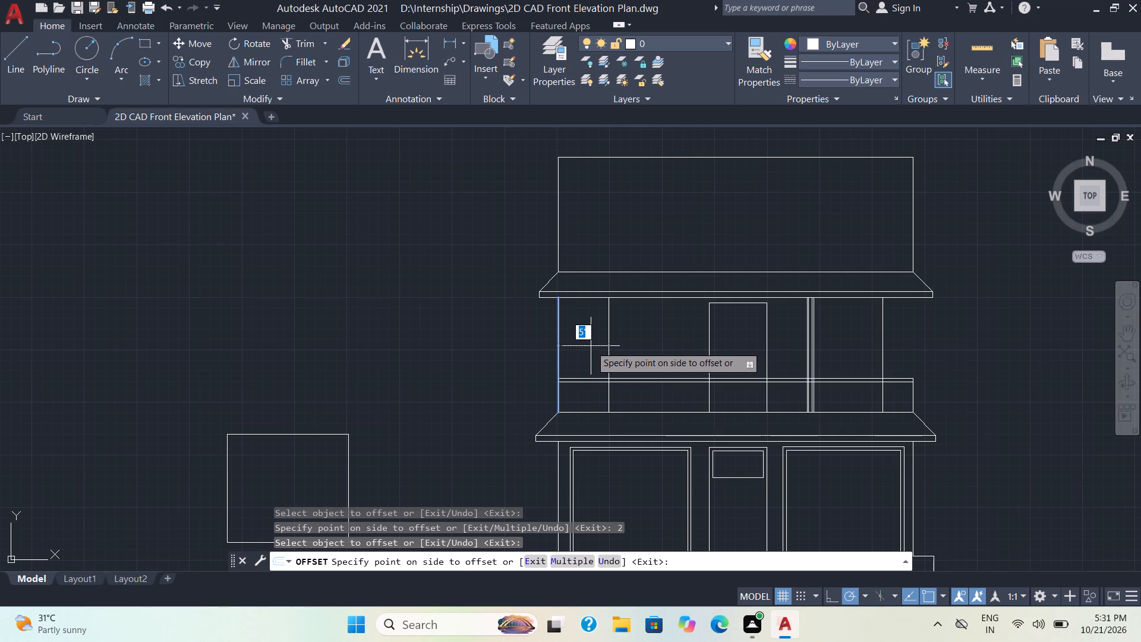
pyautogui.press('Escape')
# Copy the four column lines about 14'-5" horizontally to the other side of the middle floor's door.
pyautogui.click(833, 360)
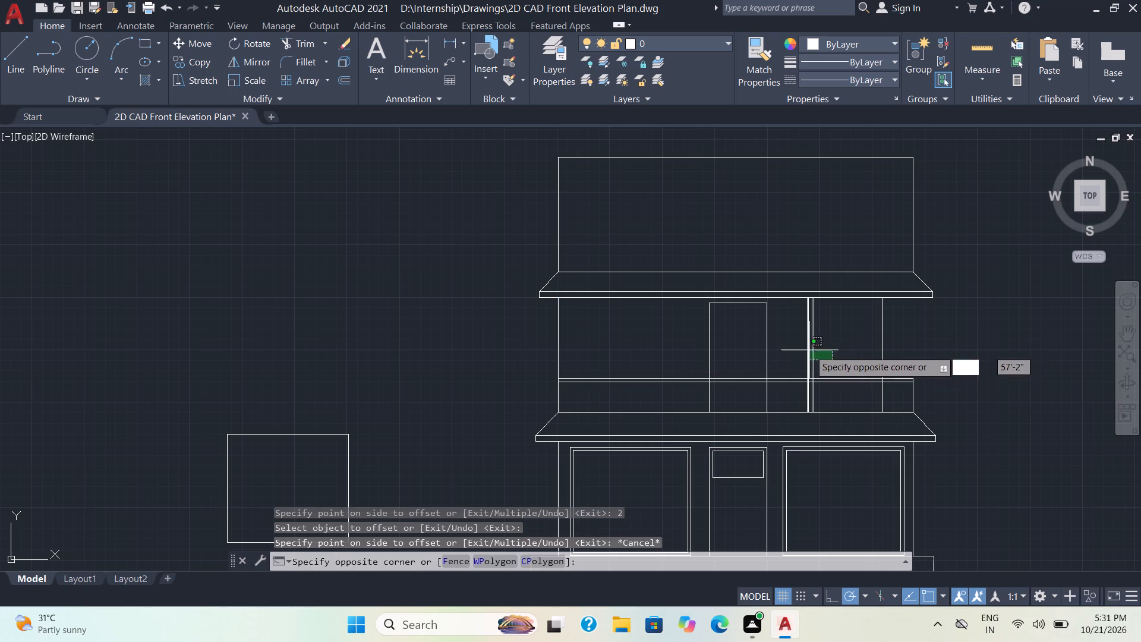
pyautogui.click(796, 348)
pyautogui.write('co')
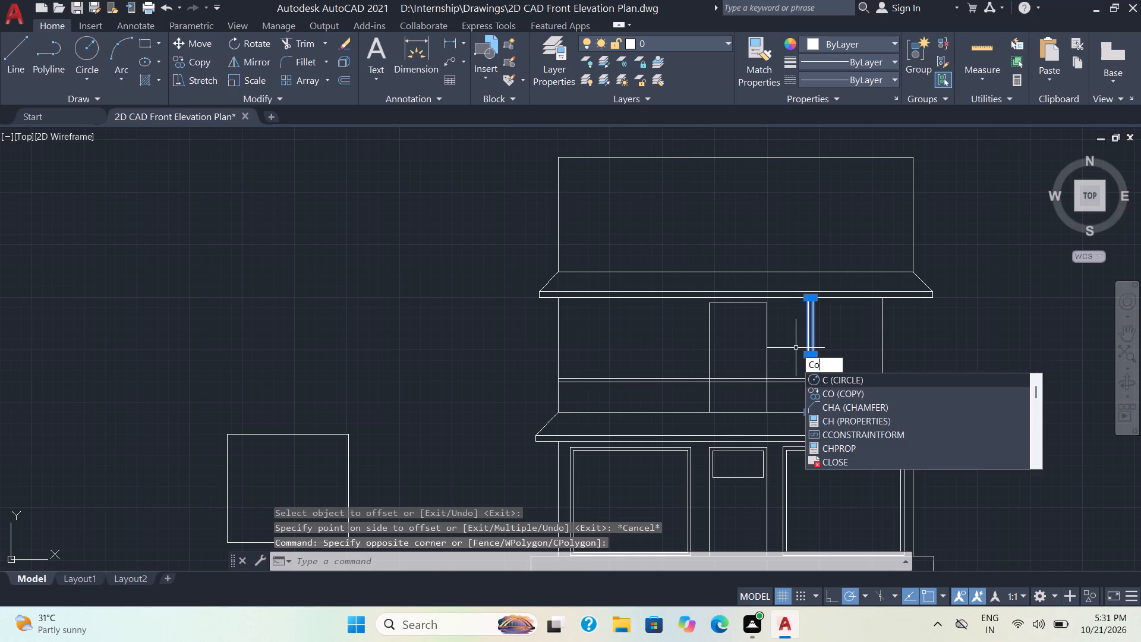
pyautogui.press('Return')
pyautogui.scroll(1, 810, 344)
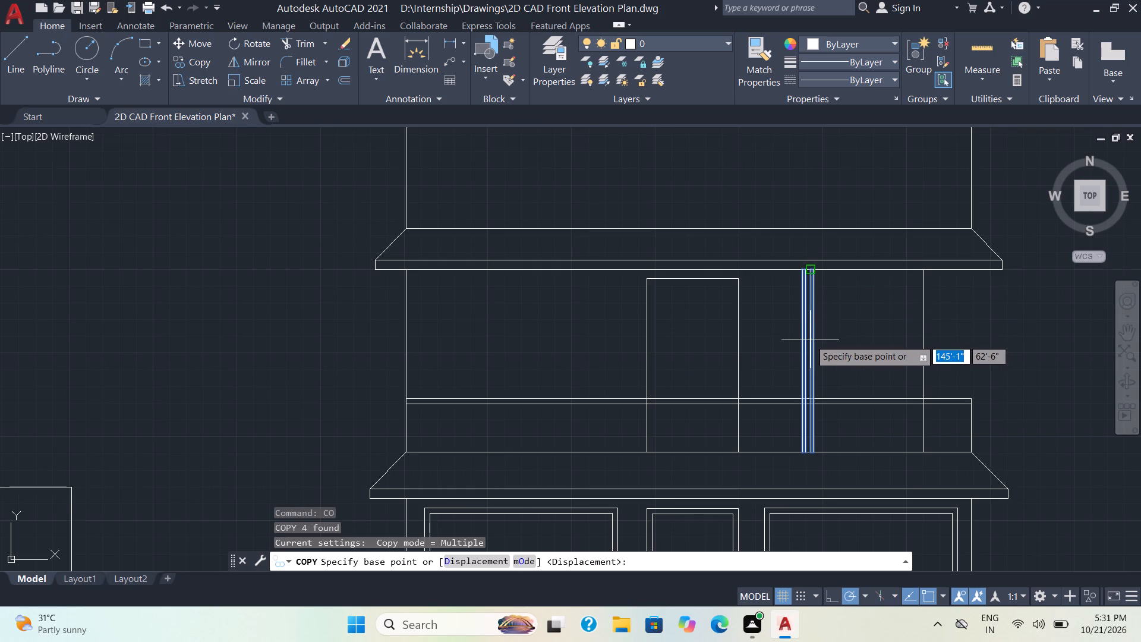
pyautogui.click(810, 339)
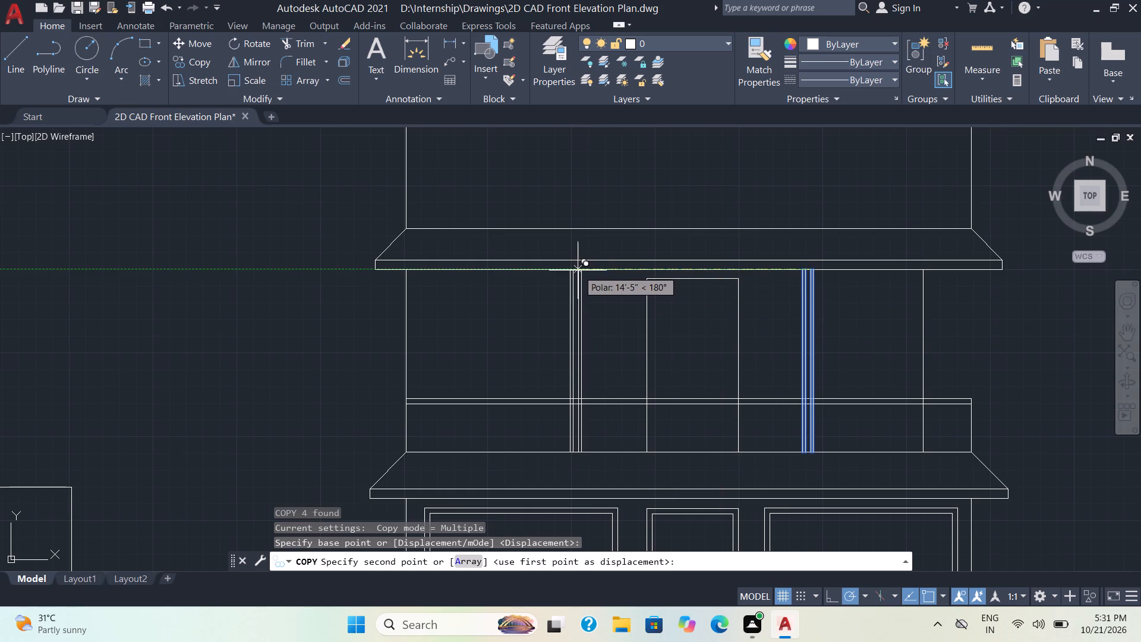
pyautogui.click(578, 270)
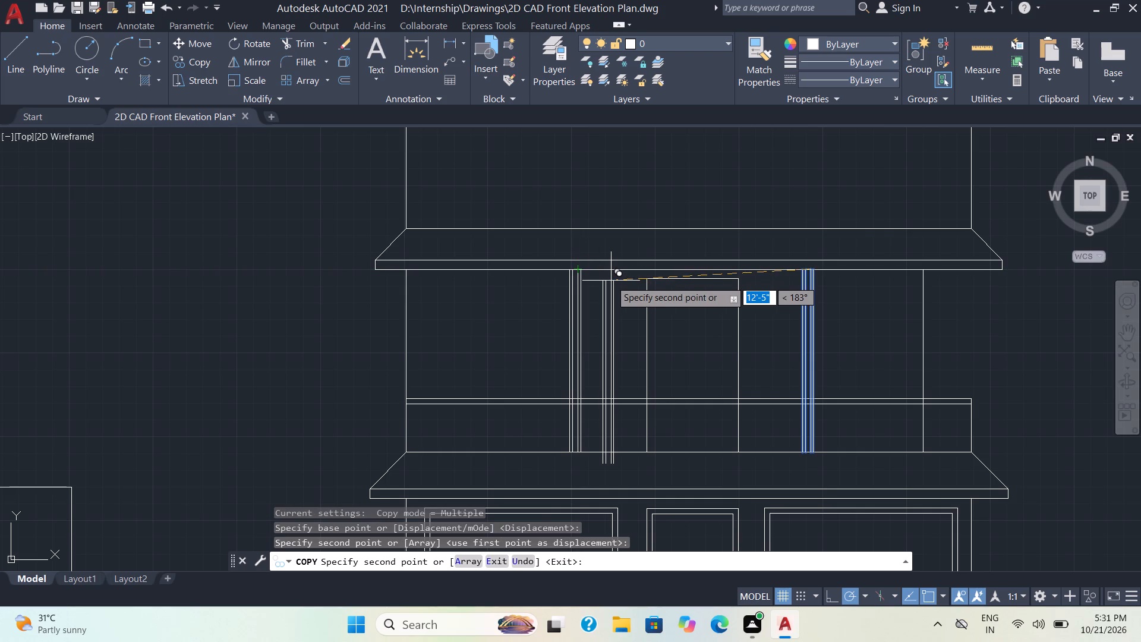
pyautogui.press('Escape')
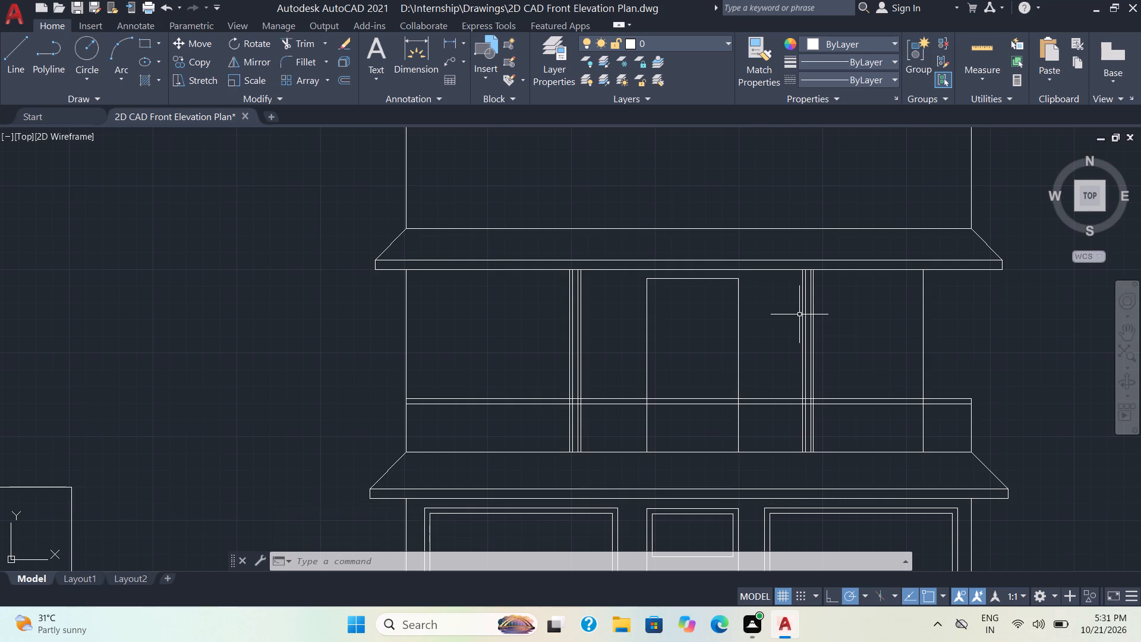
# Delete the stray rectangle standing apart to the left of the building elevation.
pyautogui.scroll(-2, 896, 316)
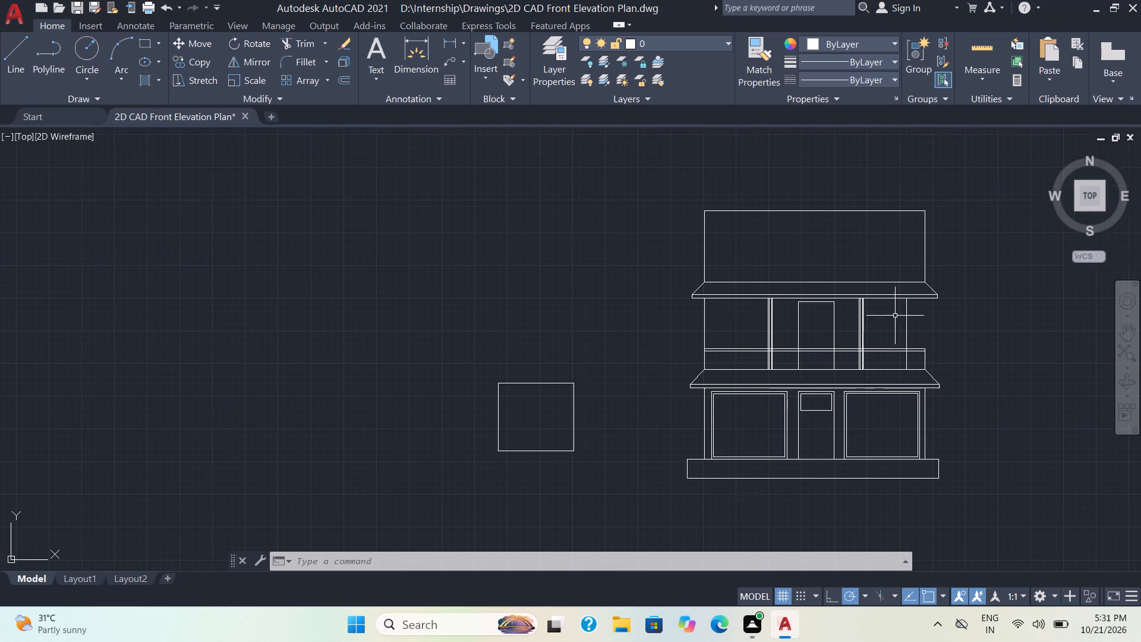
pyautogui.moveTo(1047, 368); pyautogui.dragTo(861, 341, button='middle')
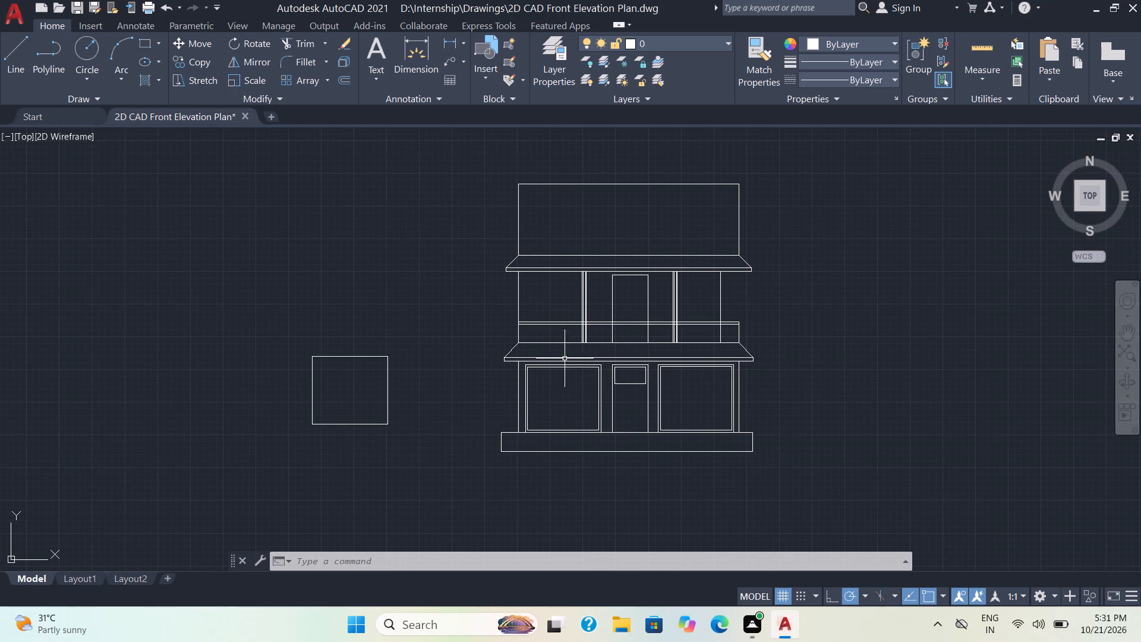
pyautogui.click(434, 449)
pyautogui.click(301, 324)
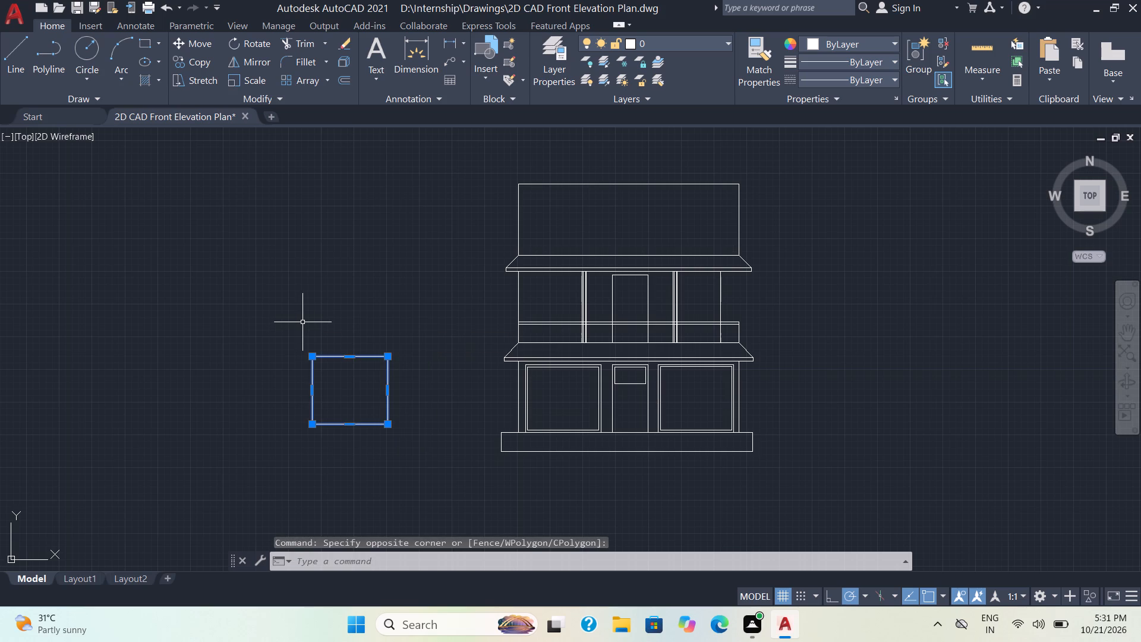
pyautogui.press('Delete')
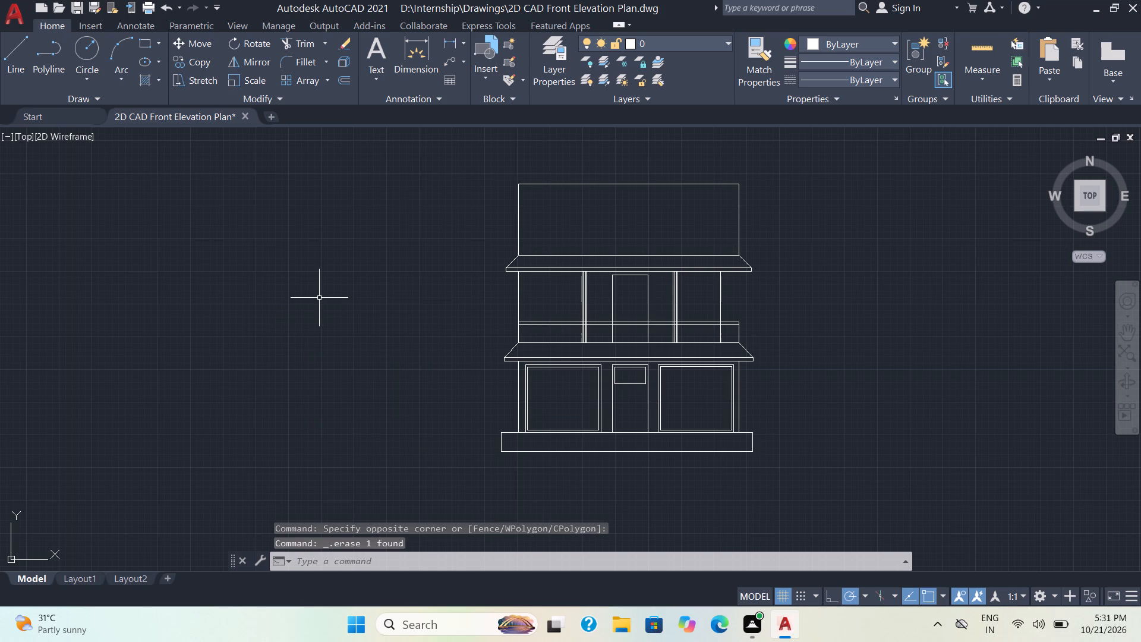
# Save the drawing.
pyautogui.hotkey('ctrl', 's')
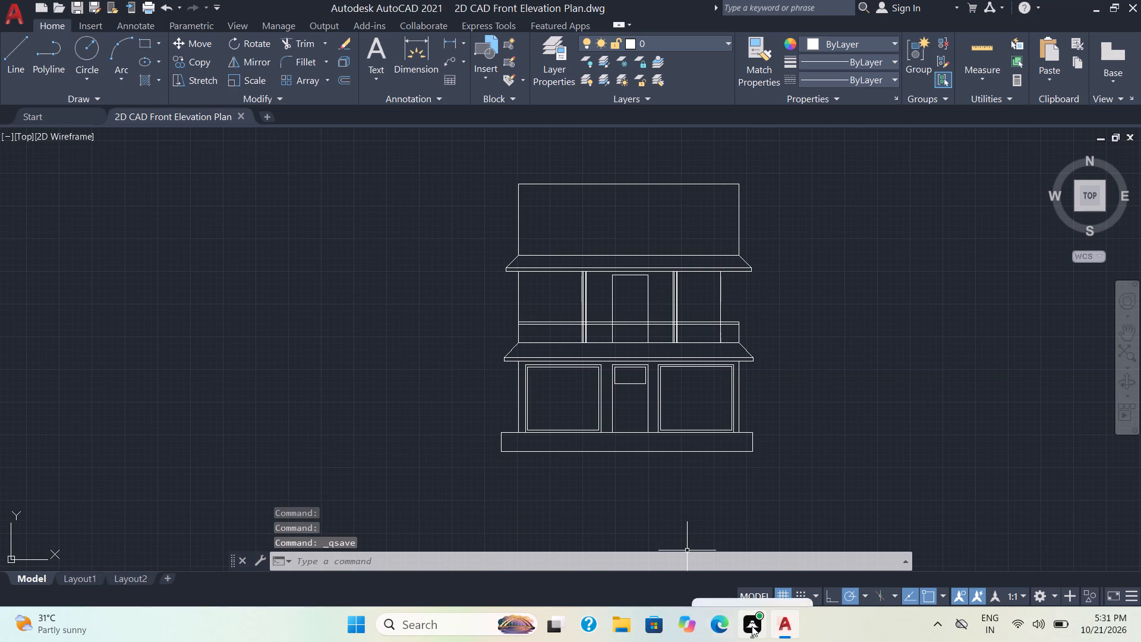
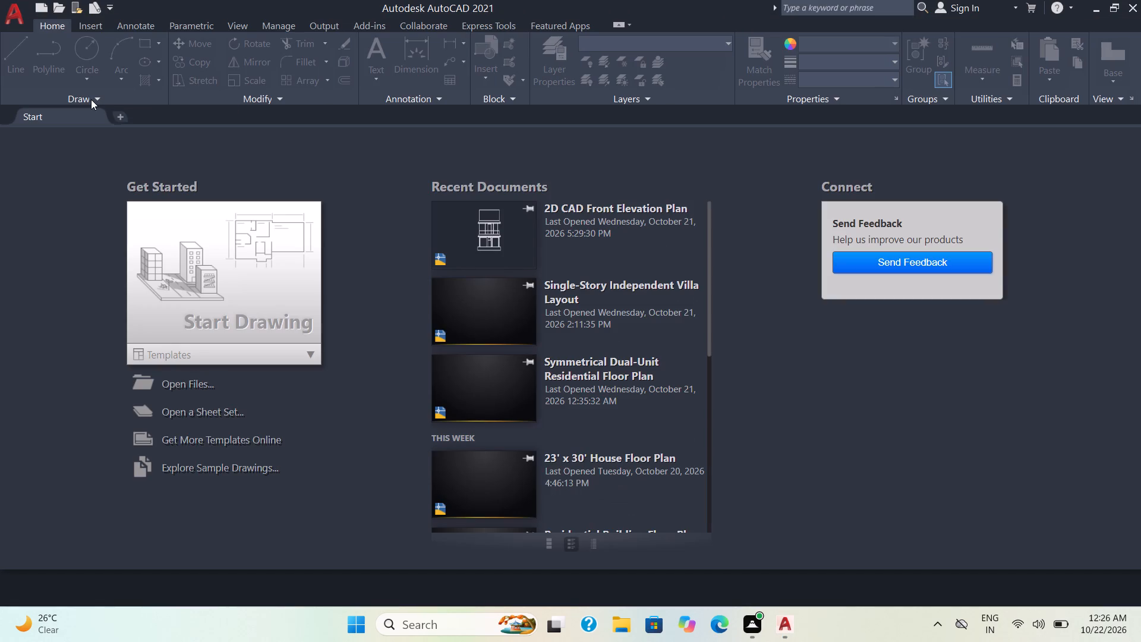
# Open the recent drawing 2D CAD Front Elevation Plan.
pyautogui.click(493, 221)
# Draw connected lines near the left end of the middle floor's railing: a vertical about 4'-1" down to the canopy, a slanted line, and a second vertical.
pyautogui.moveTo(709, 341); pyautogui.dragTo(547, 306, button='middle')
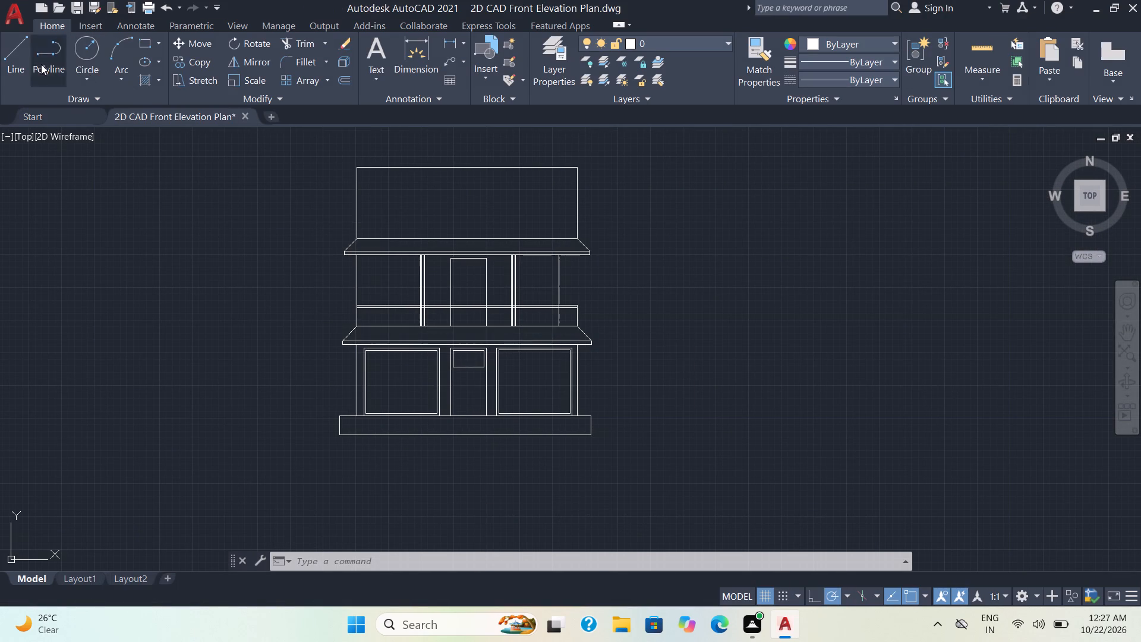
pyautogui.click(8, 55)
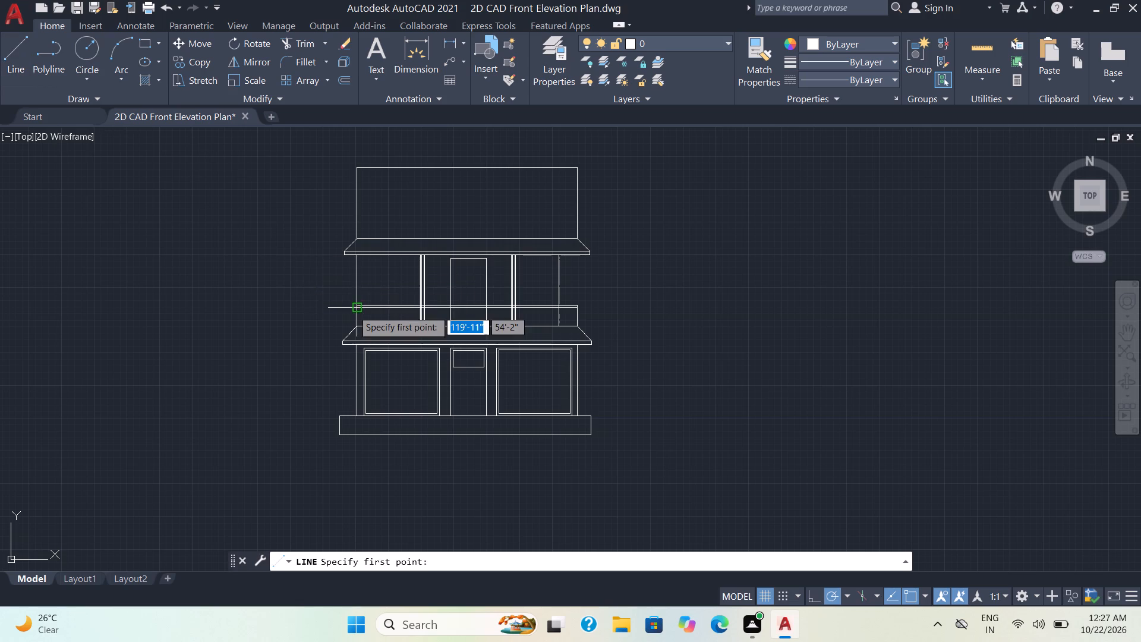
pyautogui.scroll(2, 353, 310)
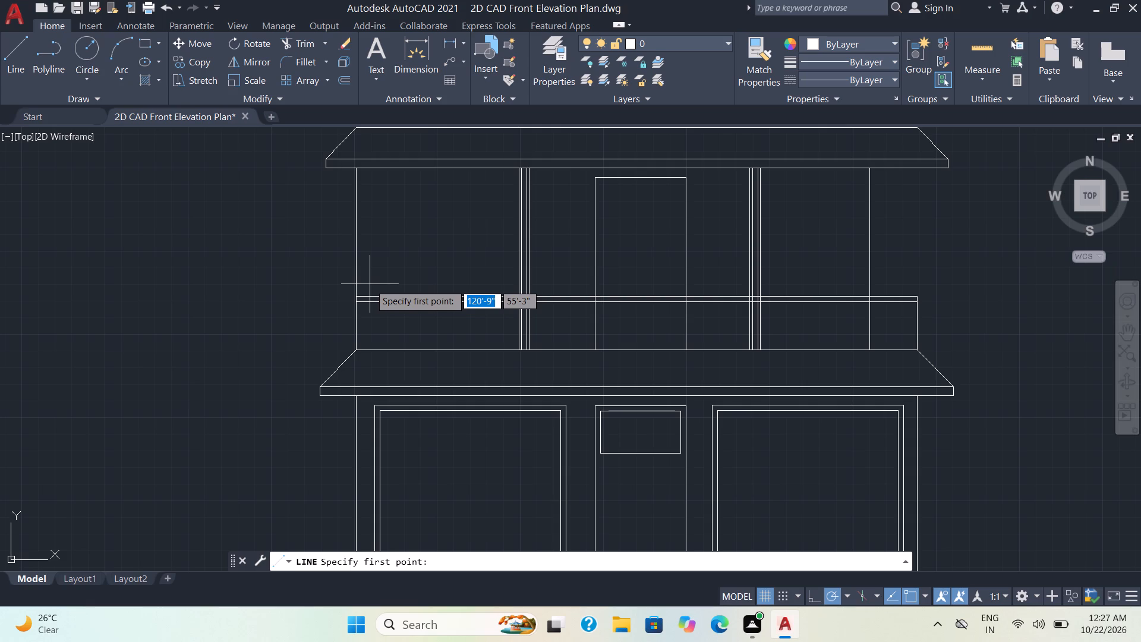
pyautogui.click(367, 284)
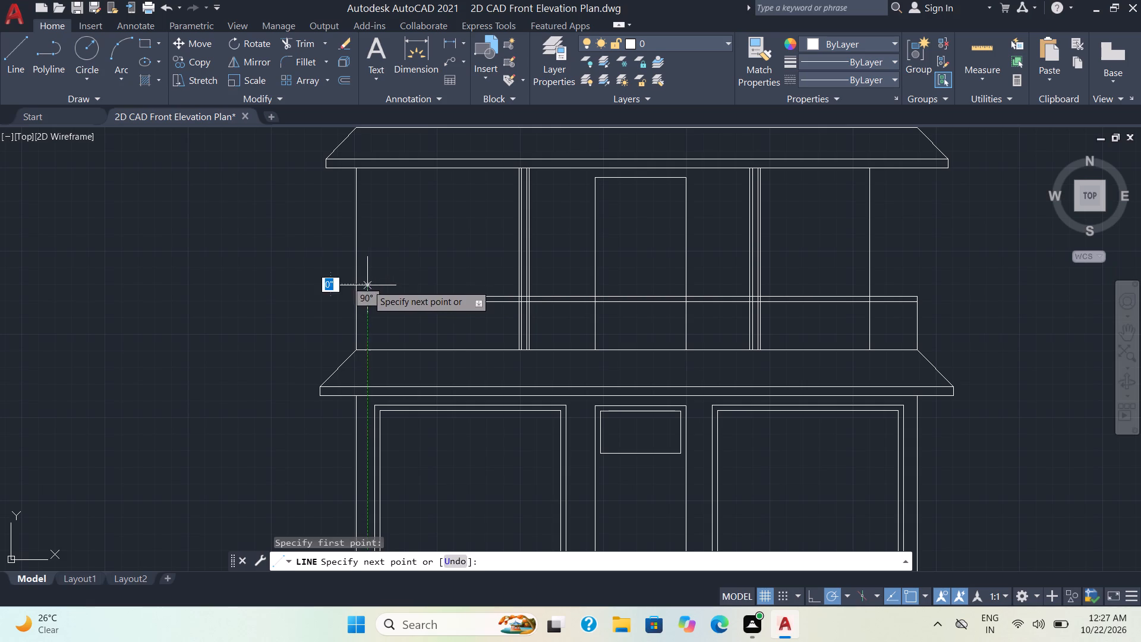
pyautogui.click(366, 350)
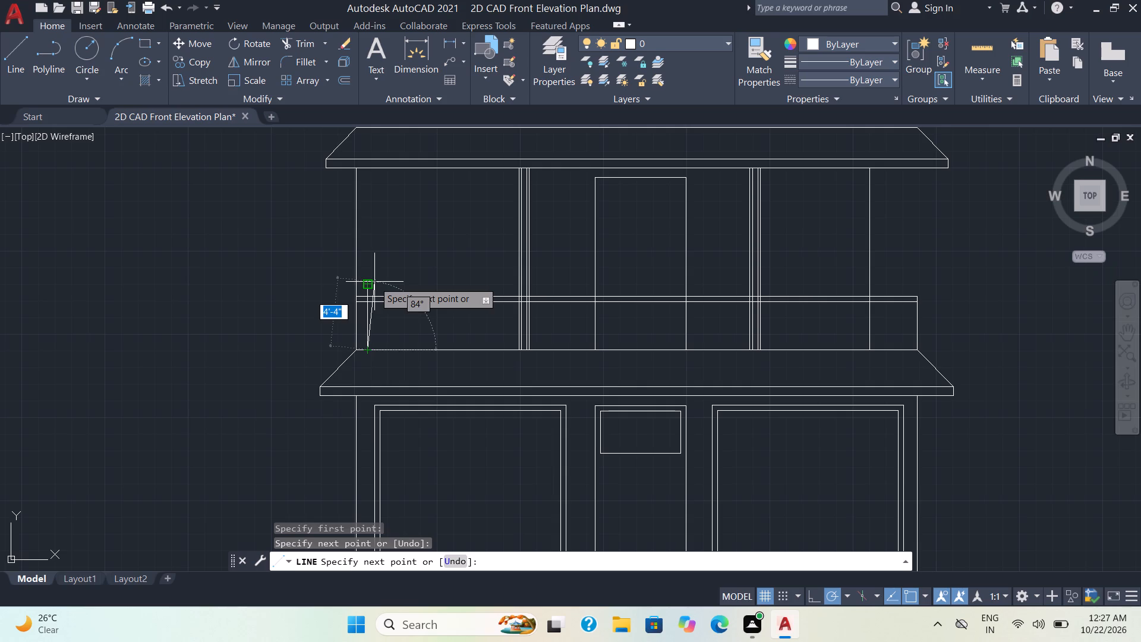
pyautogui.scroll(2, 374, 282)
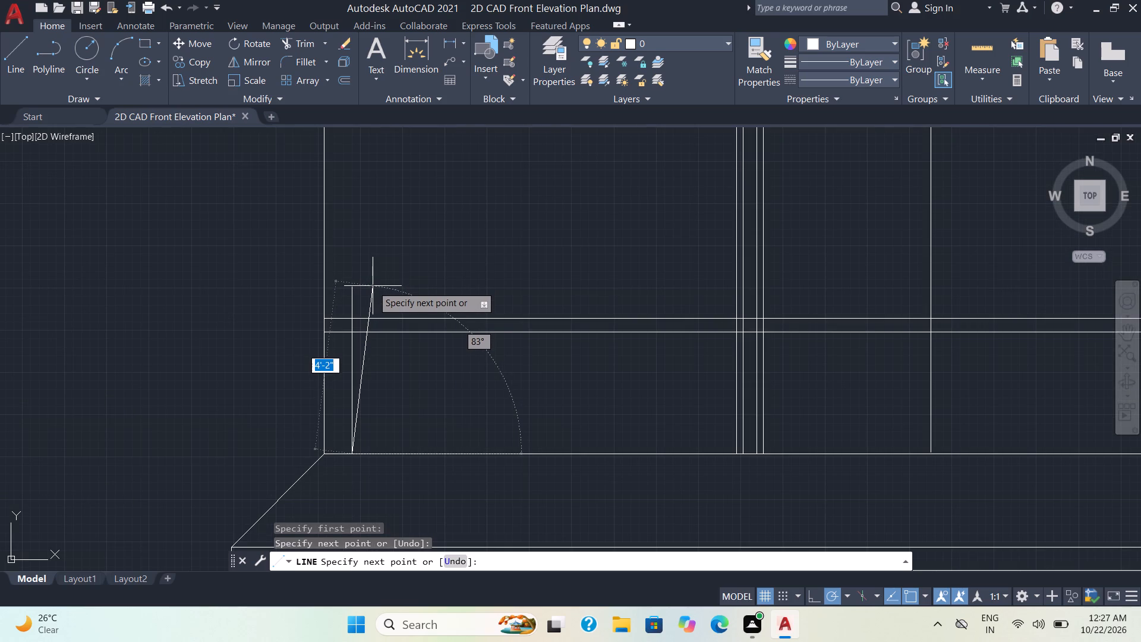
pyautogui.click(373, 286)
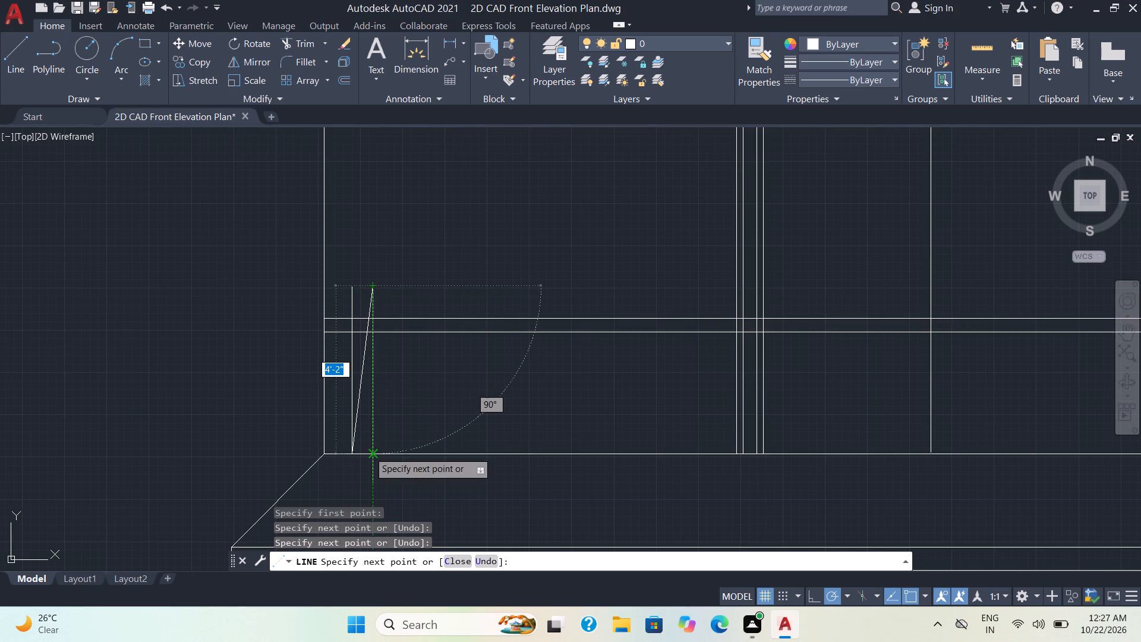
pyautogui.click(369, 452)
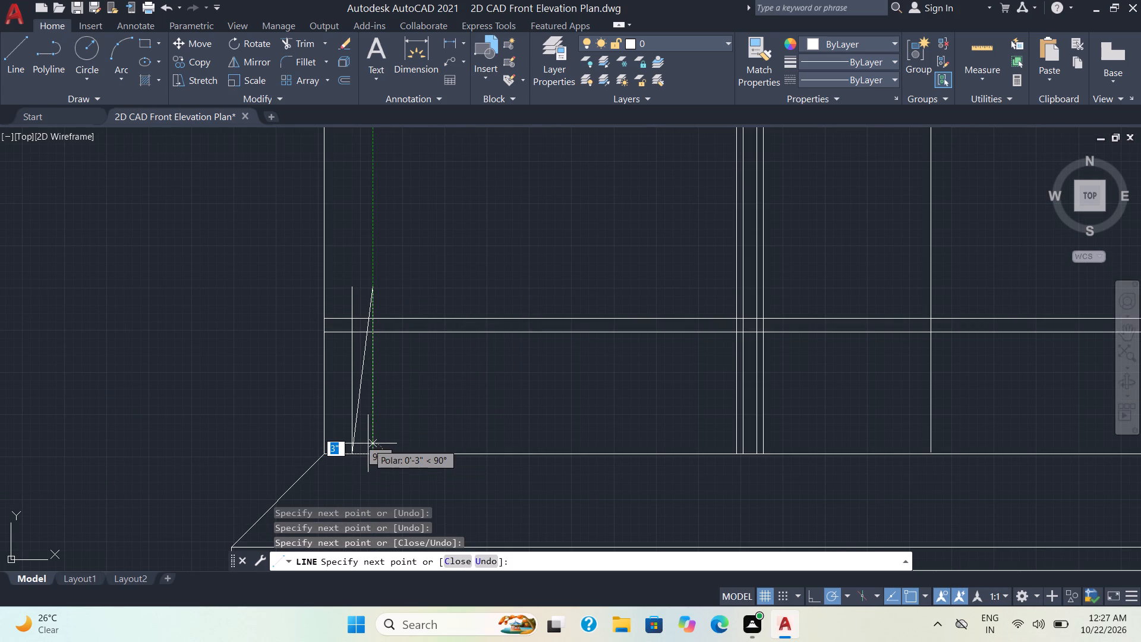
pyautogui.press('Escape')
# Trim away the slanted line and the second vertical, keeping only the first vertical line at the railing's left end.
pyautogui.click(294, 41)
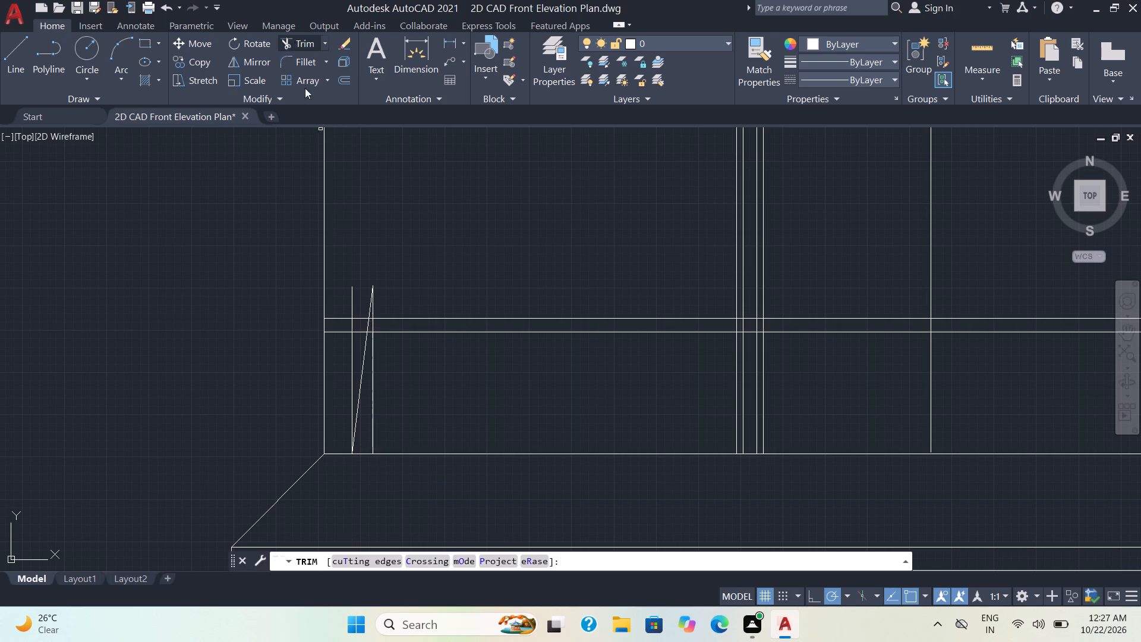
pyautogui.click(372, 300)
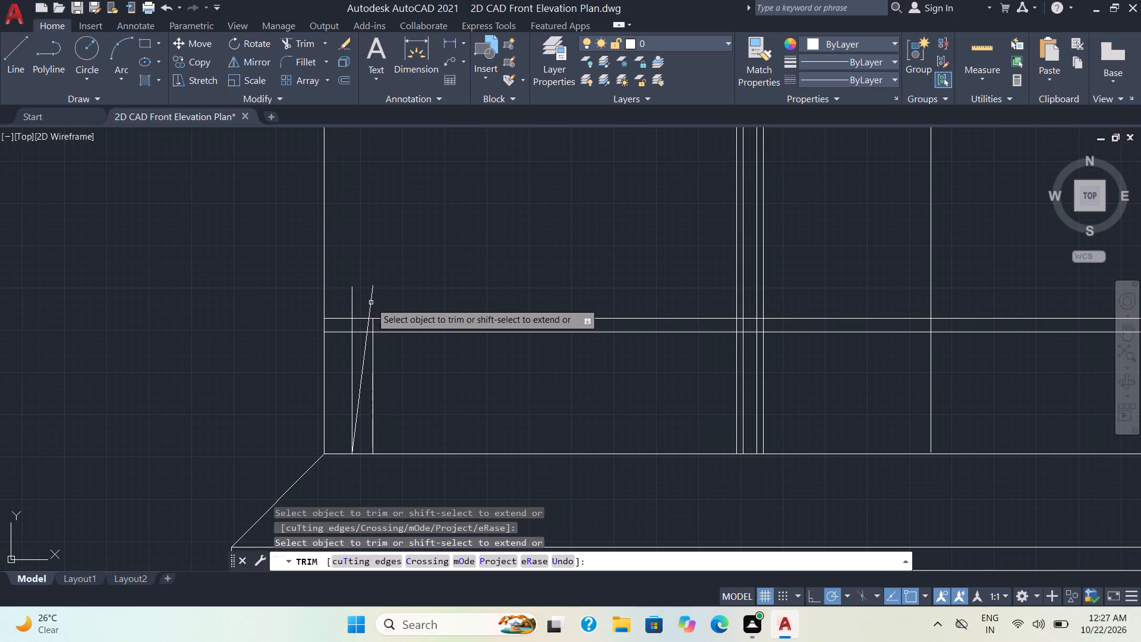
pyautogui.click(370, 303)
pyautogui.click(366, 328)
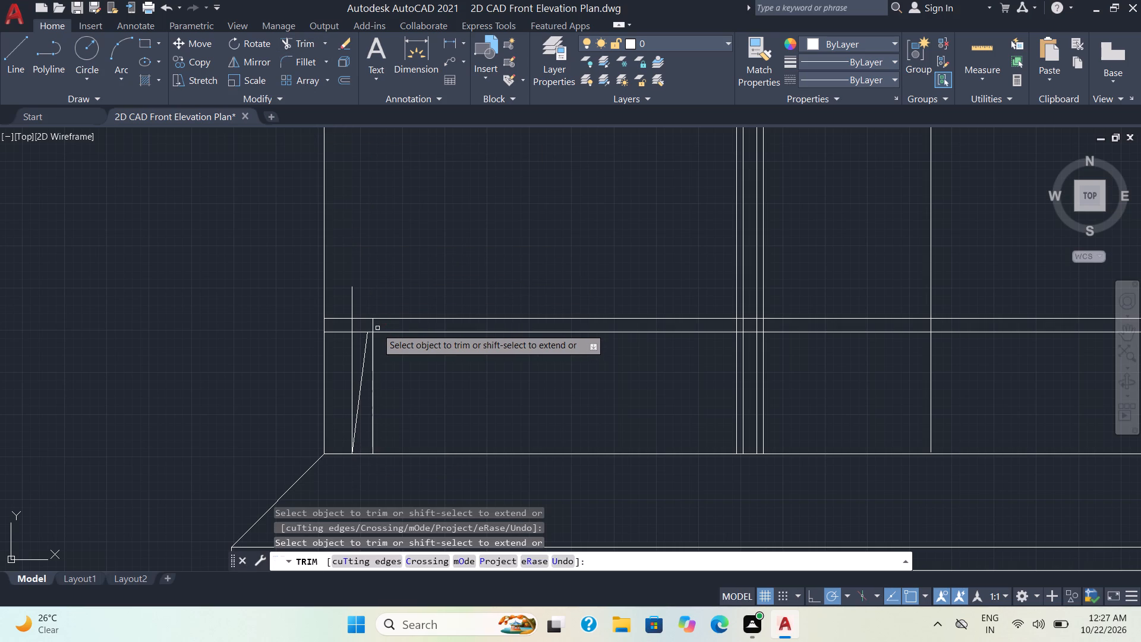
pyautogui.click(374, 328)
pyautogui.click(374, 382)
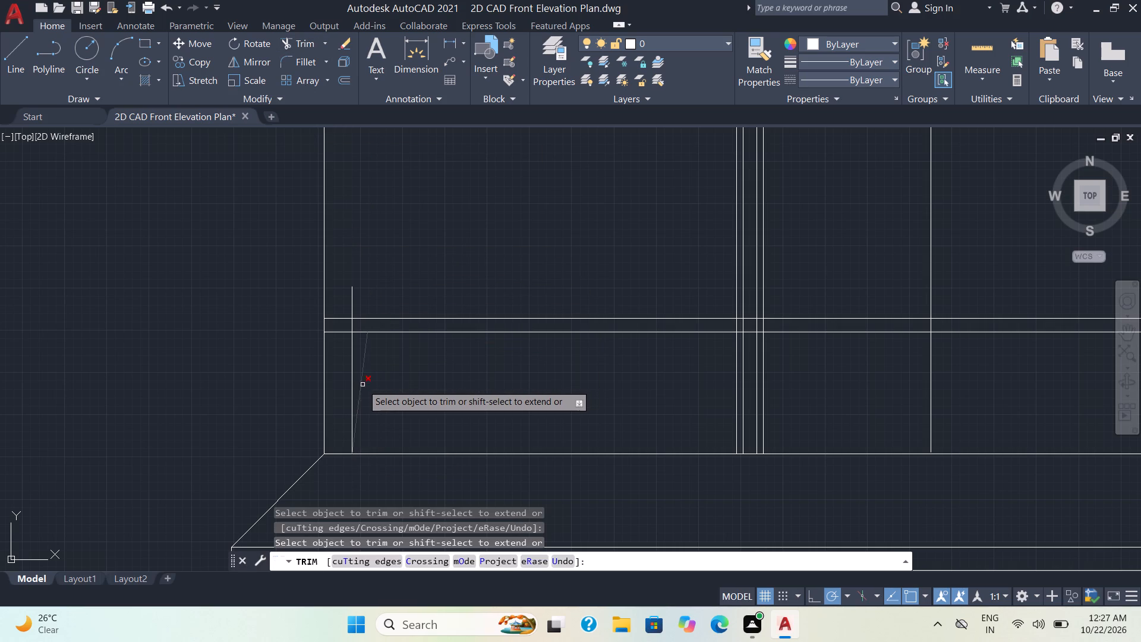
pyautogui.click(361, 385)
pyautogui.press('Escape')
# Offset the remaining vertical line 2" towards the door to form a baluster.
pyautogui.press('o')
pyautogui.press('Return')
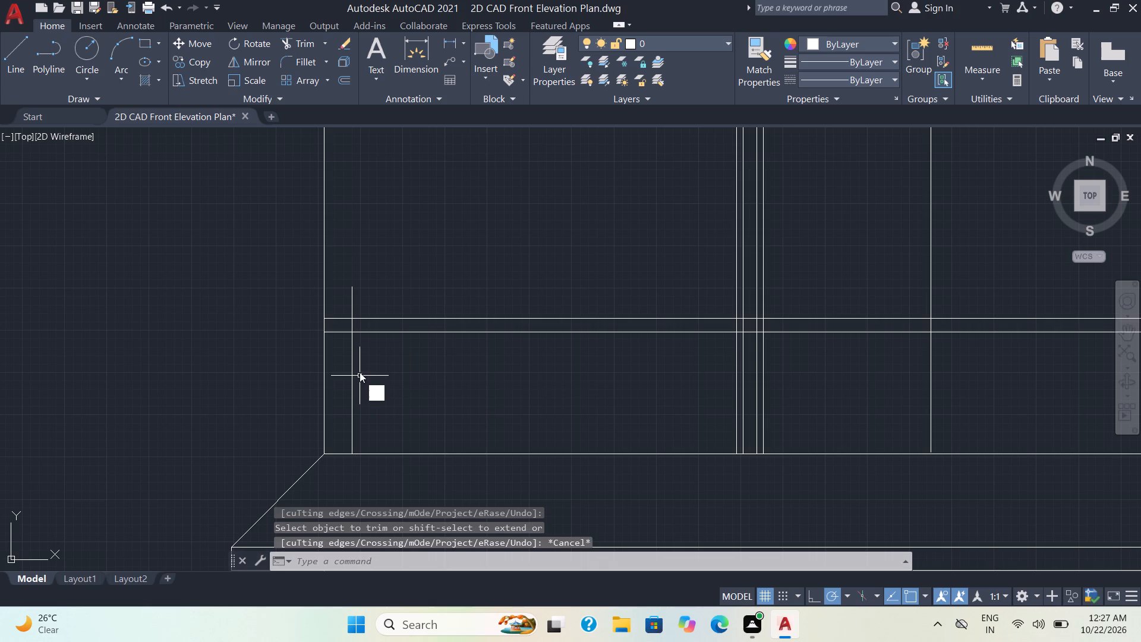
pyautogui.press('2')
pyautogui.press('Return')
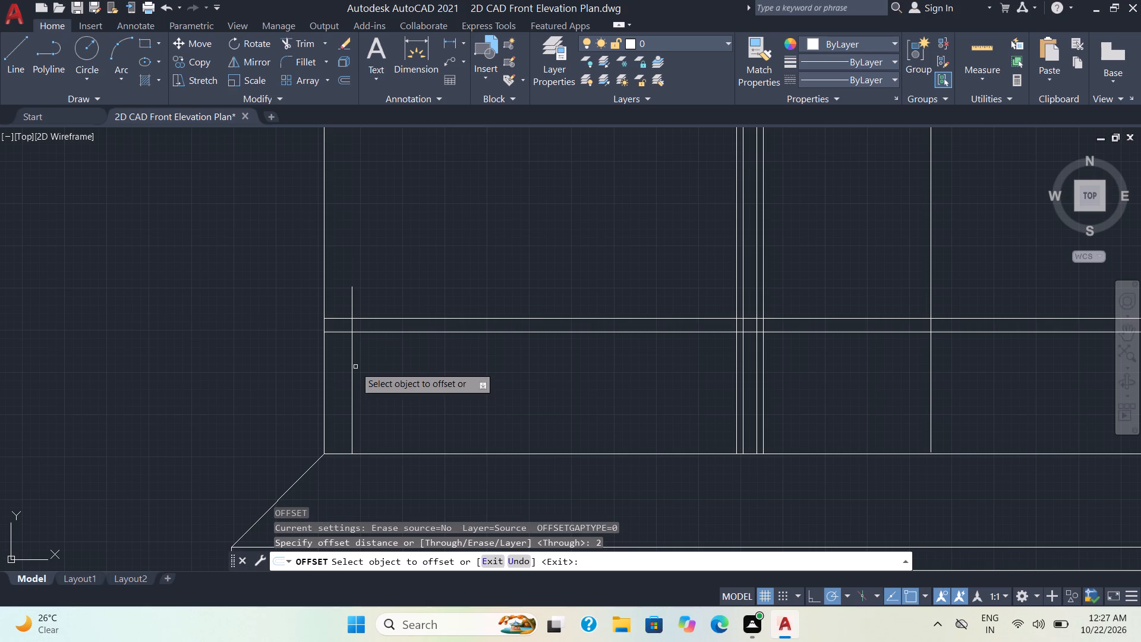
pyautogui.click(351, 369)
pyautogui.click(361, 367)
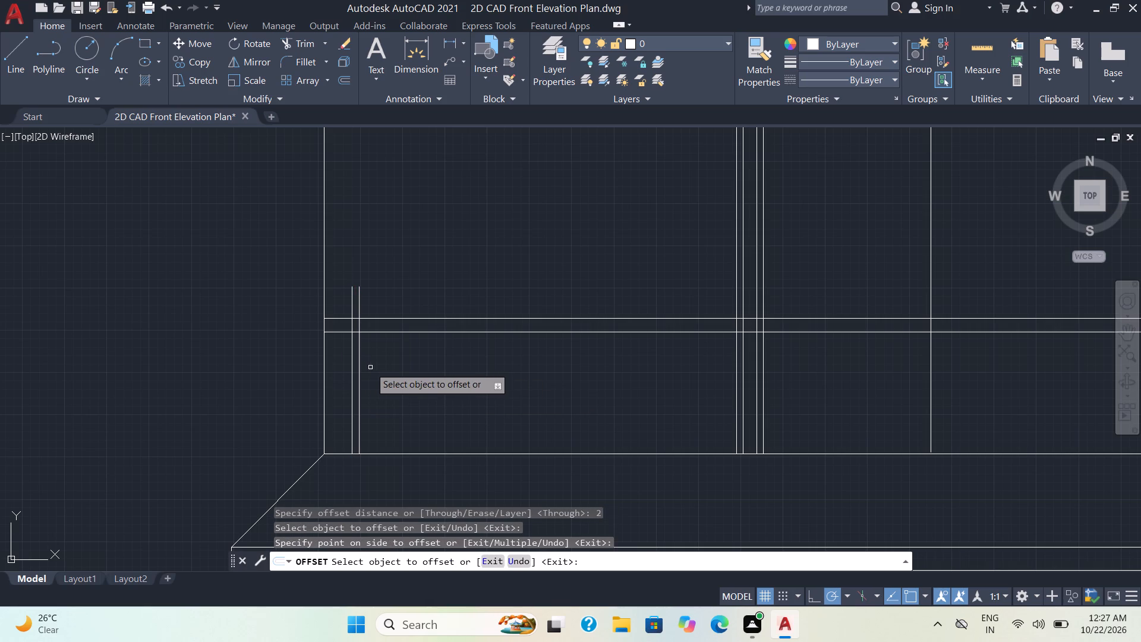
# Trim both baluster lines between and above the two horizontal rails so they end at the lower rail.
pyautogui.click(297, 43)
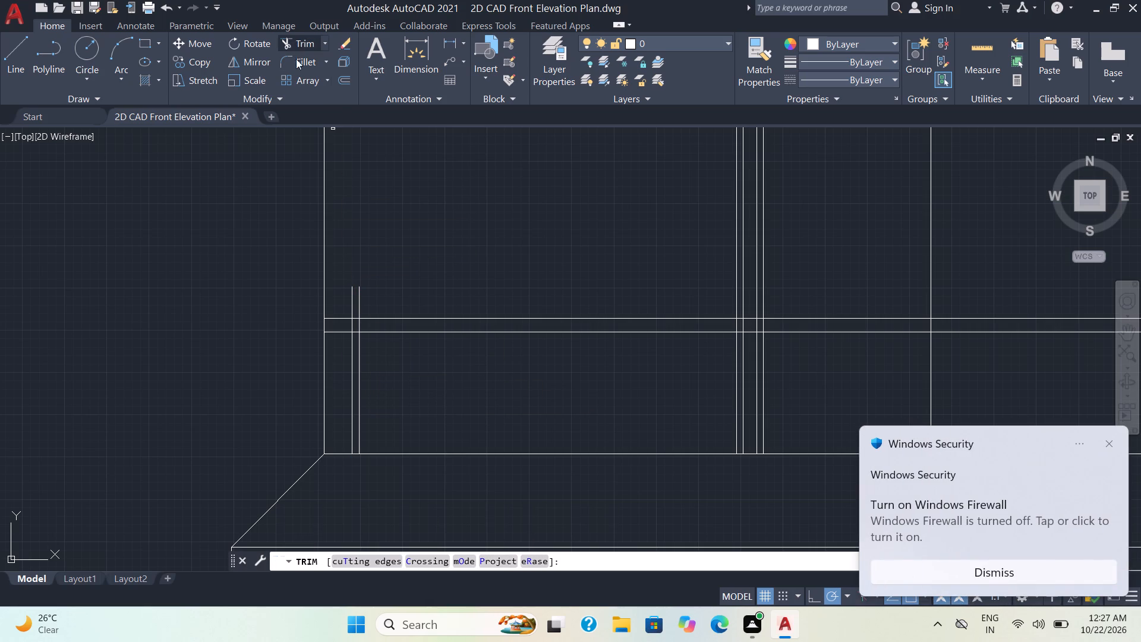
pyautogui.click(358, 325)
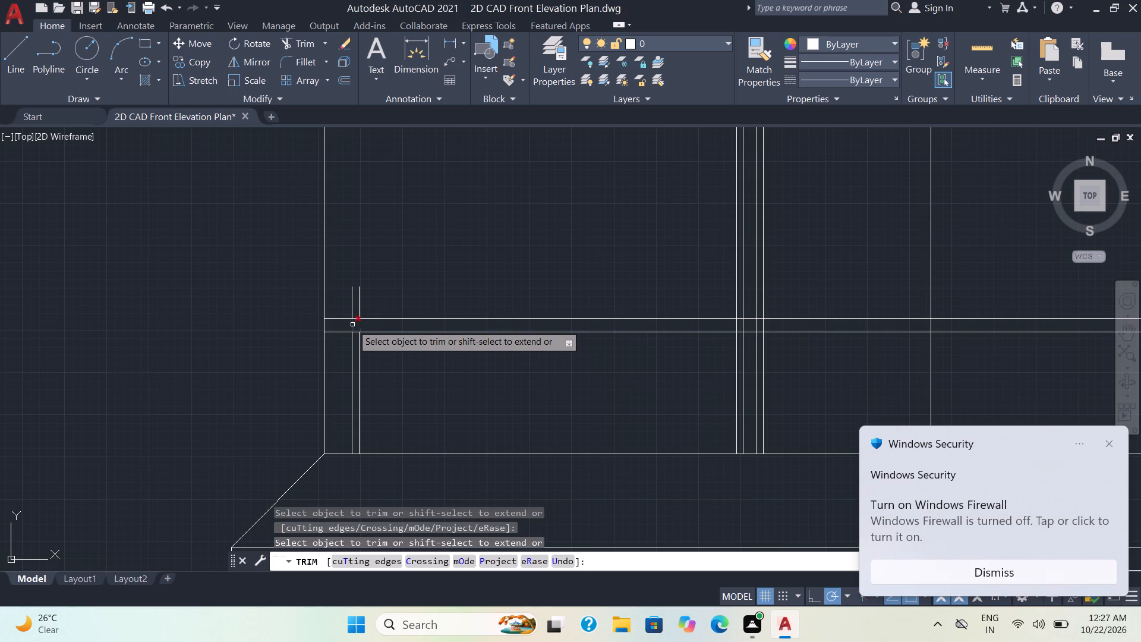
pyautogui.click(352, 325)
pyautogui.click(352, 301)
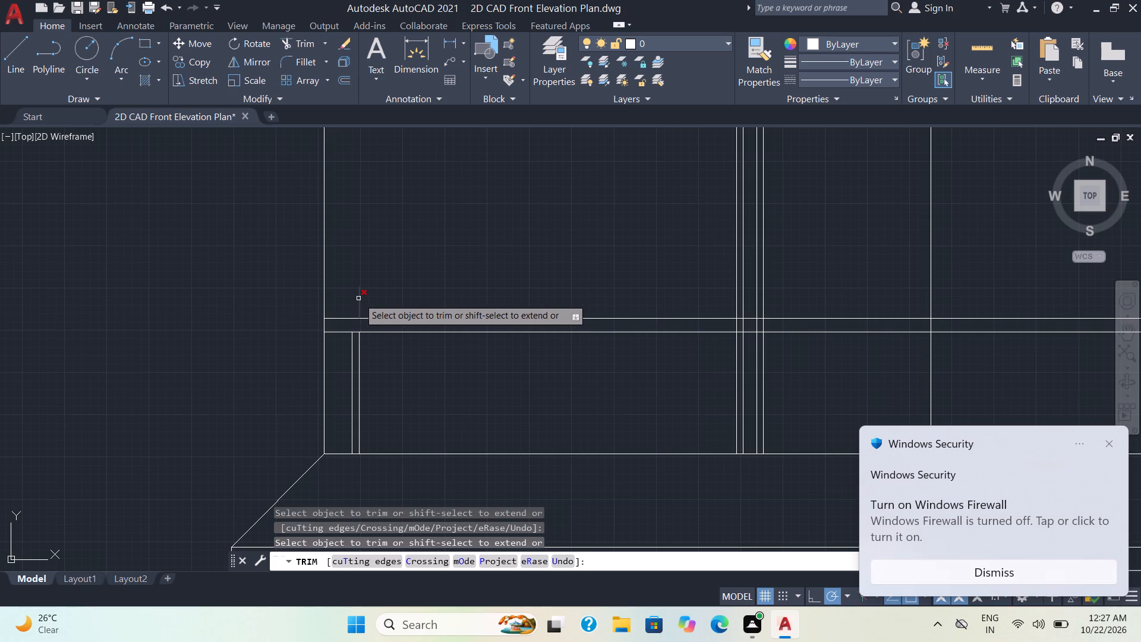
pyautogui.click(359, 298)
pyautogui.click(1112, 441)
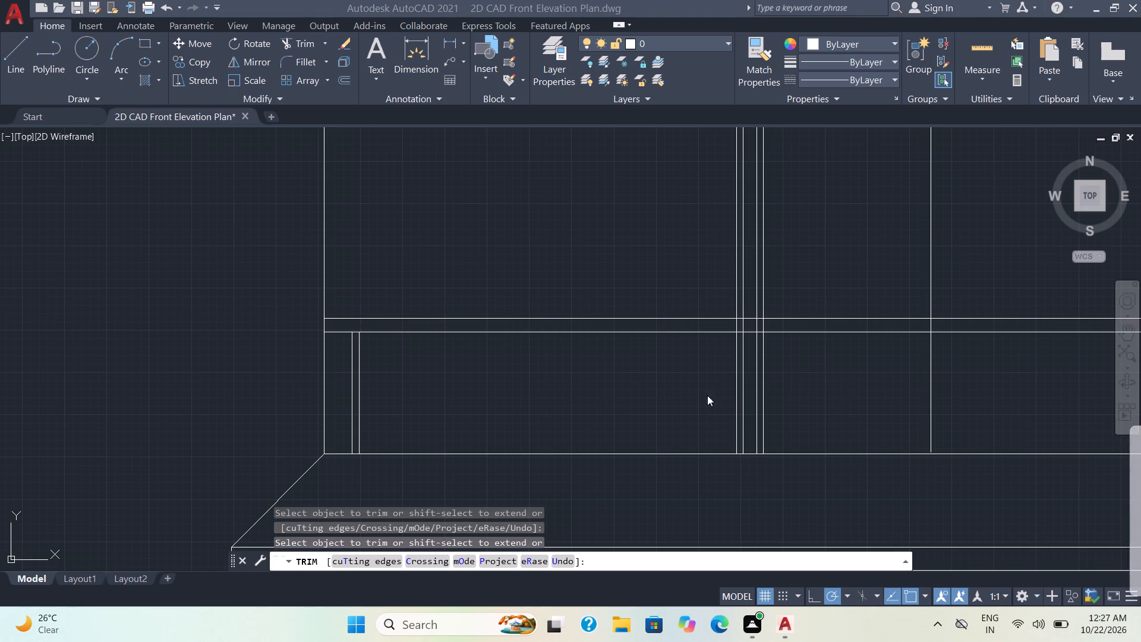
pyautogui.press('Escape')
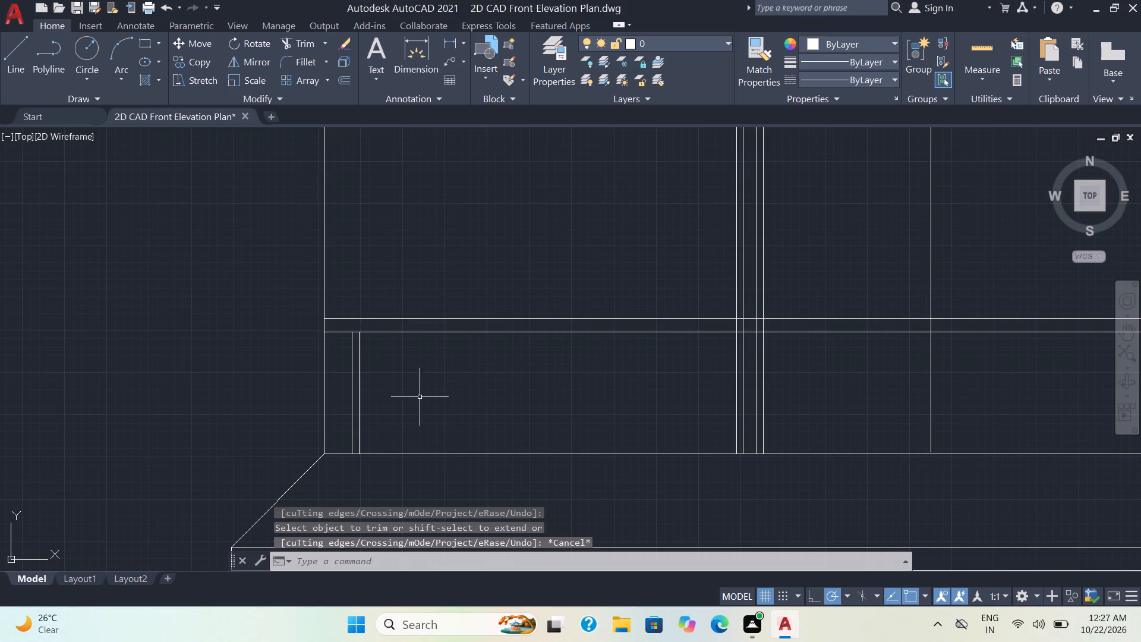
# Create a rectangular array from the two baluster lines at the left end of the railing.
pyautogui.click(383, 406)
pyautogui.click(345, 368)
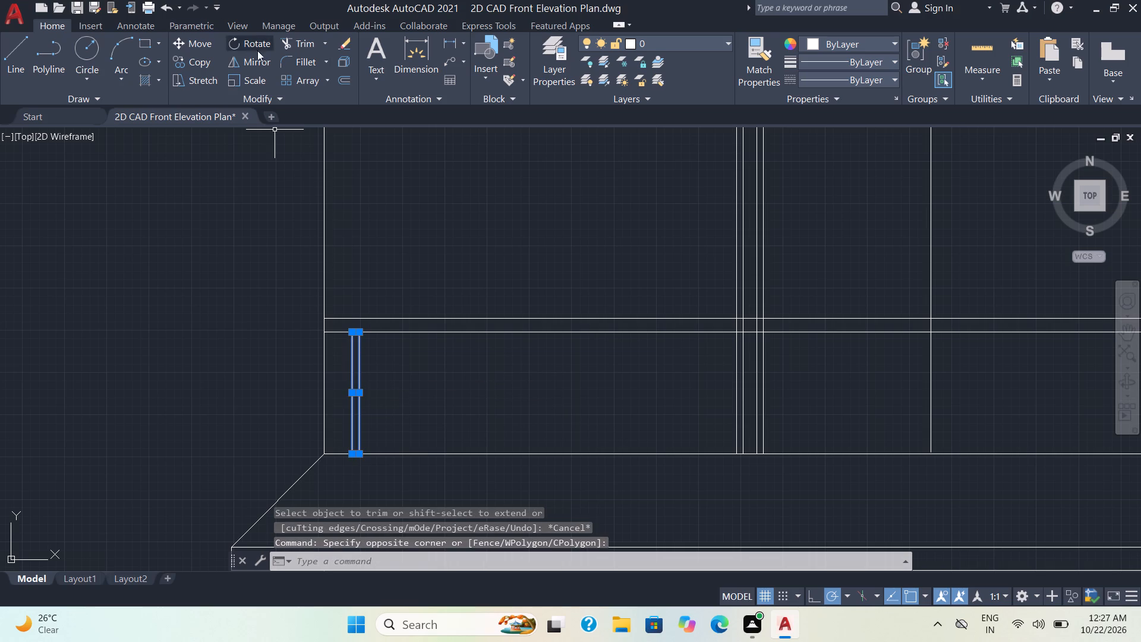
pyautogui.click(327, 80)
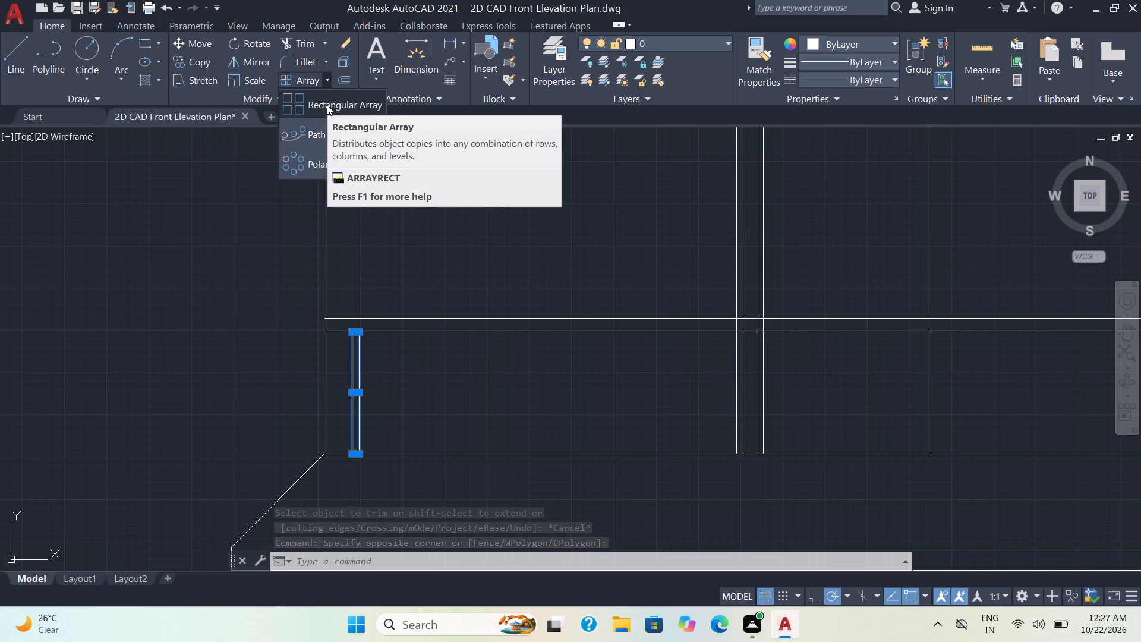
pyautogui.click(327, 105)
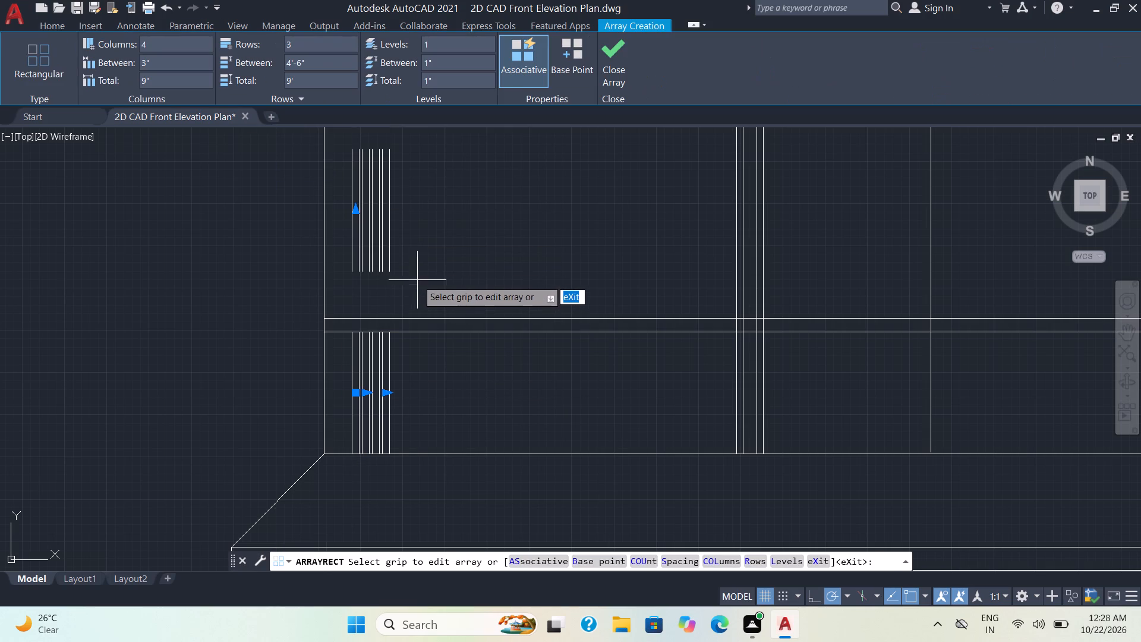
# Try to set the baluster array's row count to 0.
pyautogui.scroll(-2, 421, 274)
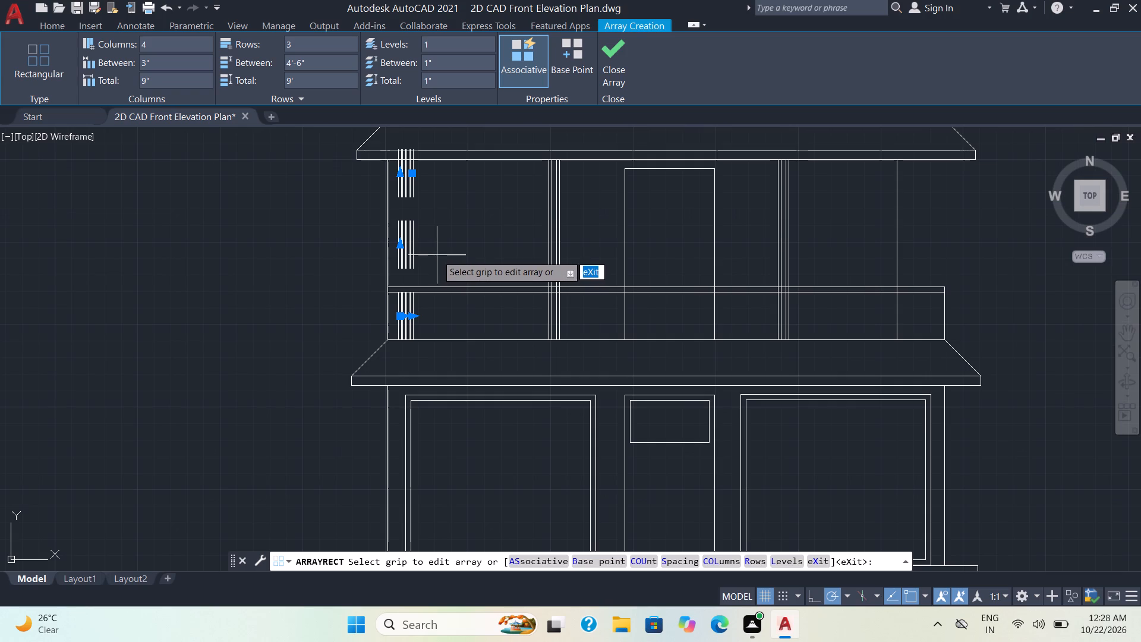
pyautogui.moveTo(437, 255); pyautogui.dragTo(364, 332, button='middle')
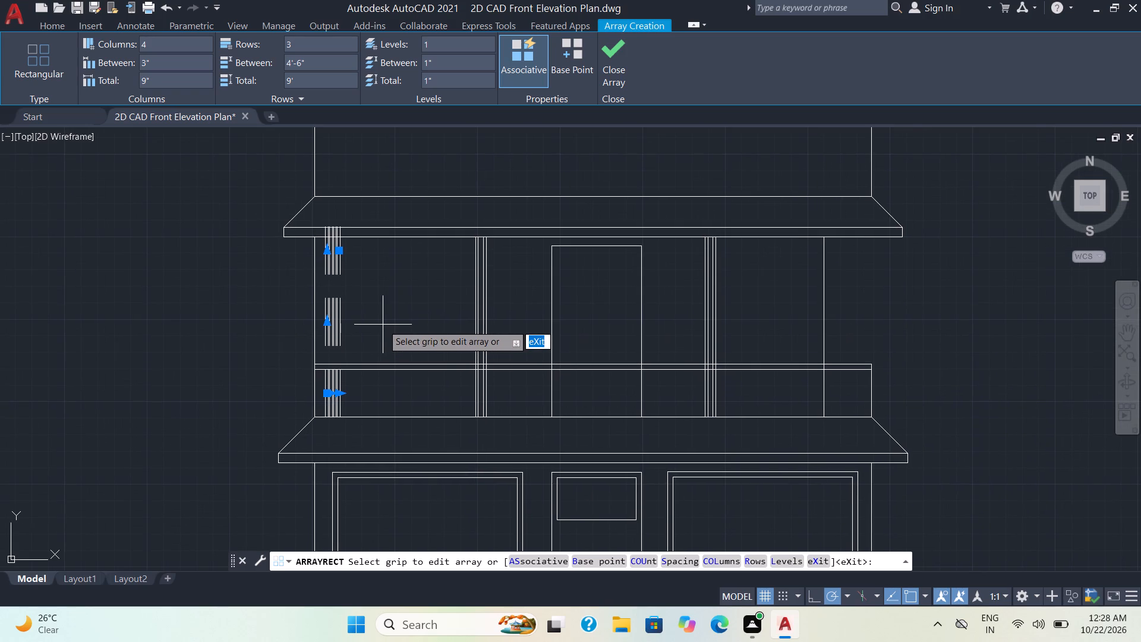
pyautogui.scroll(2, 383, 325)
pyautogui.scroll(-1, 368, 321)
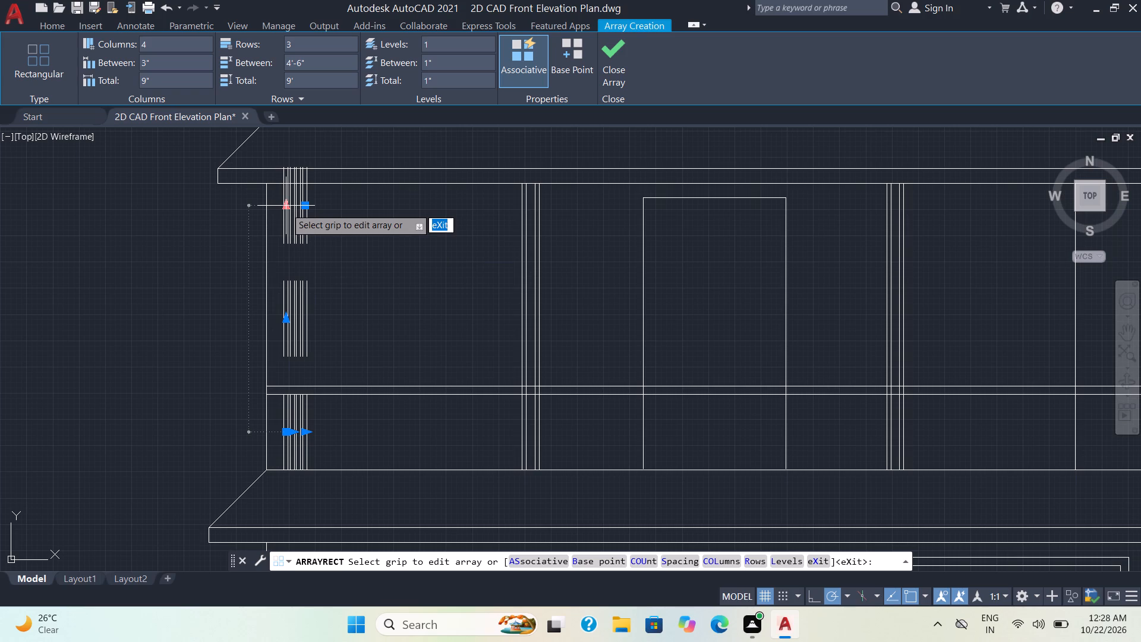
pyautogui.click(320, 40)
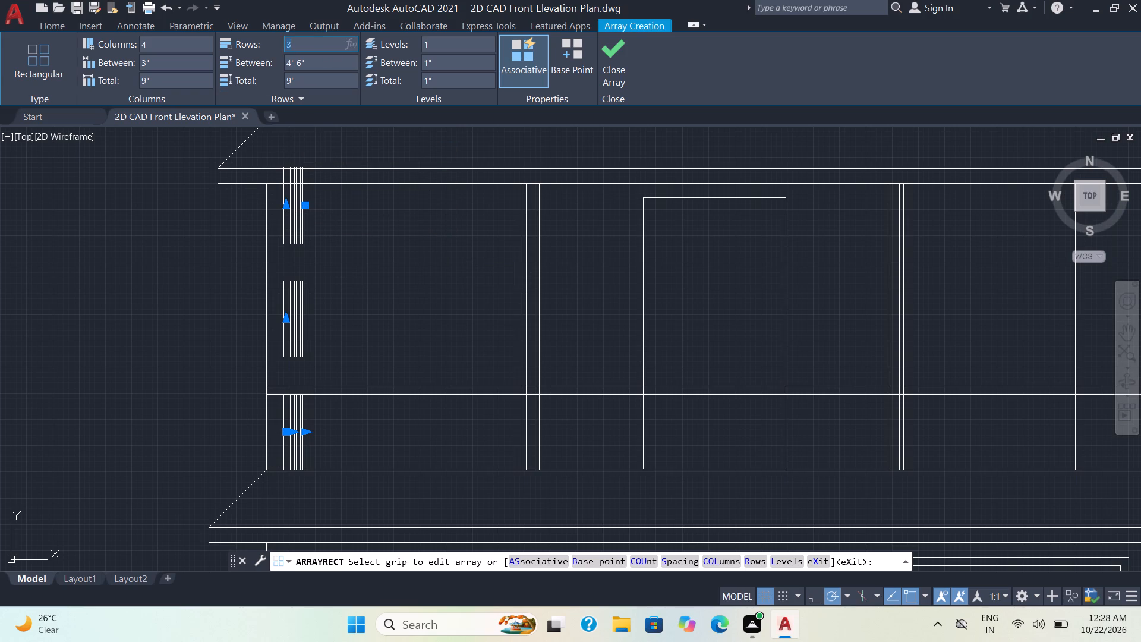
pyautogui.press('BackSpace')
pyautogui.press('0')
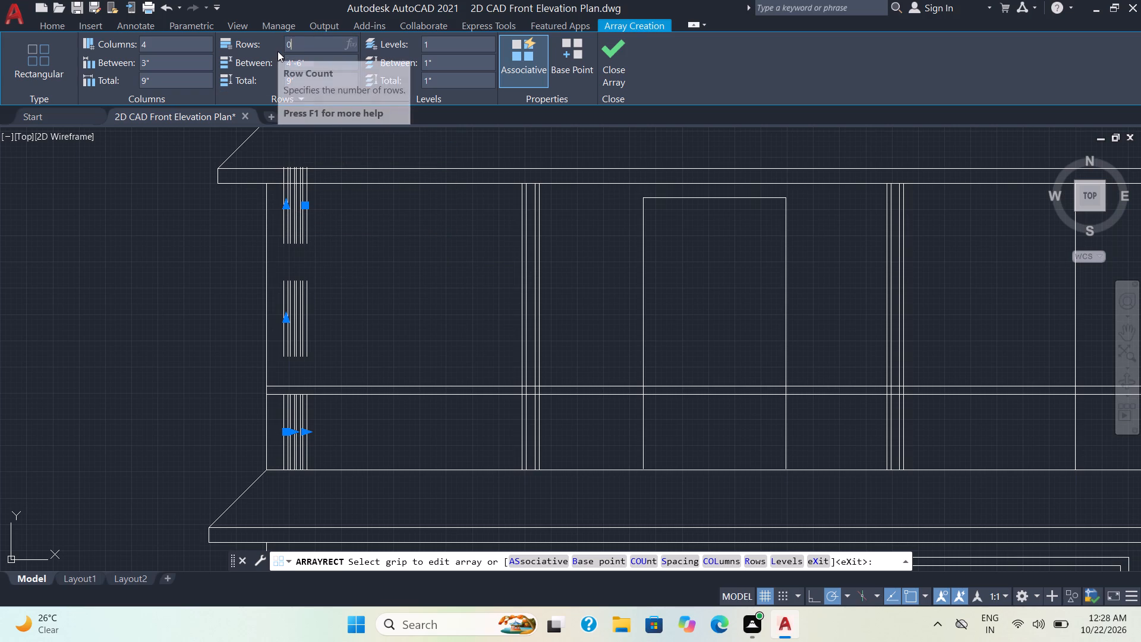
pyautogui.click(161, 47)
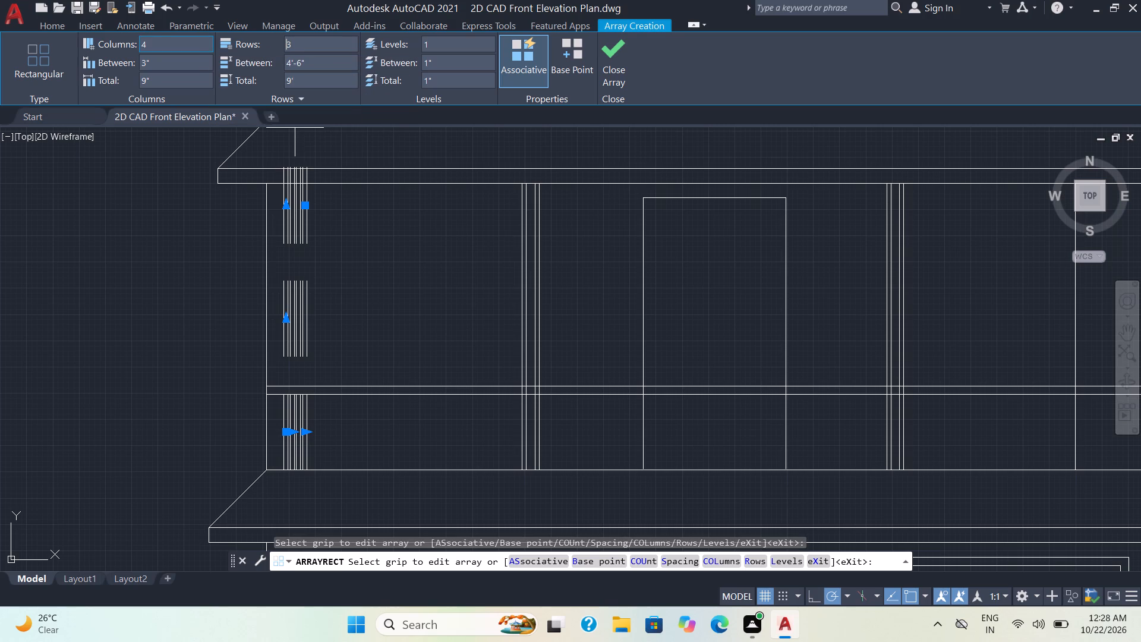
# Set the baluster array's column count to 25 and its level spacing to 4".
pyautogui.click(161, 45)
pyautogui.write('25')
pyautogui.press('Return')
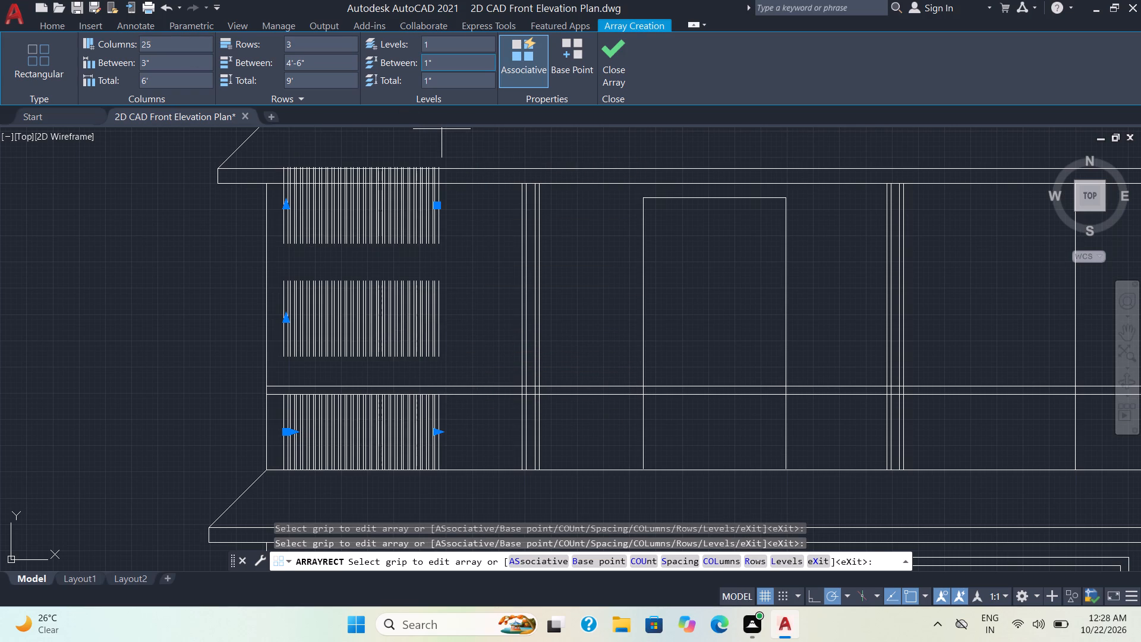
pyautogui.moveTo(447, 63); pyautogui.dragTo(415, 64)
pyautogui.press('4')
pyautogui.press('Return')
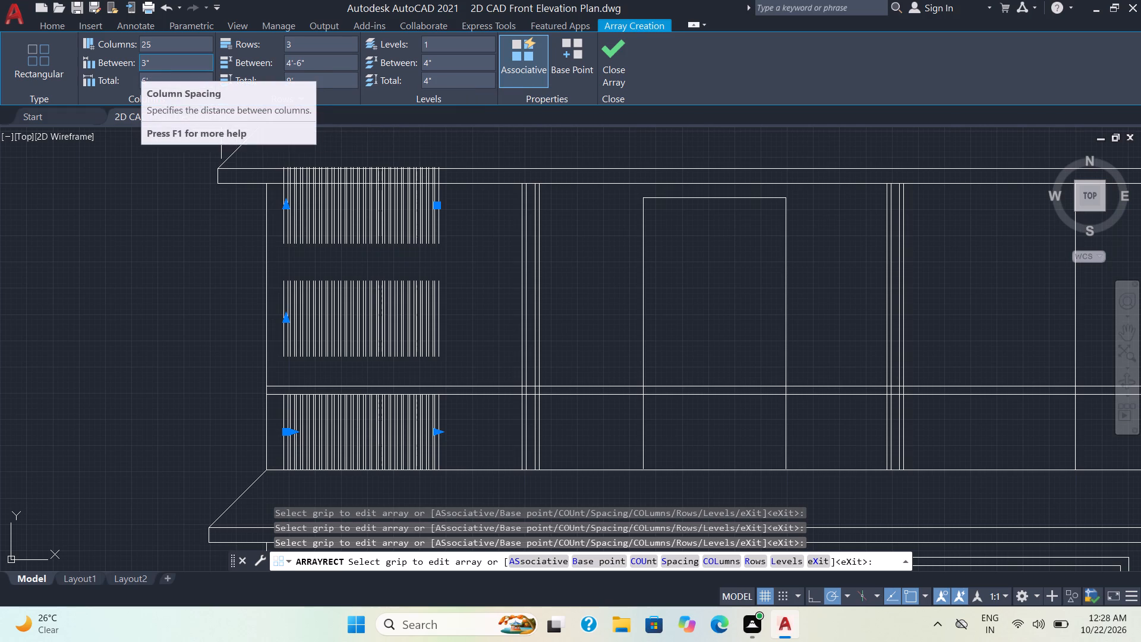
# Set the baluster array's column spacing to 9".
pyautogui.moveTo(164, 61); pyautogui.dragTo(119, 59)
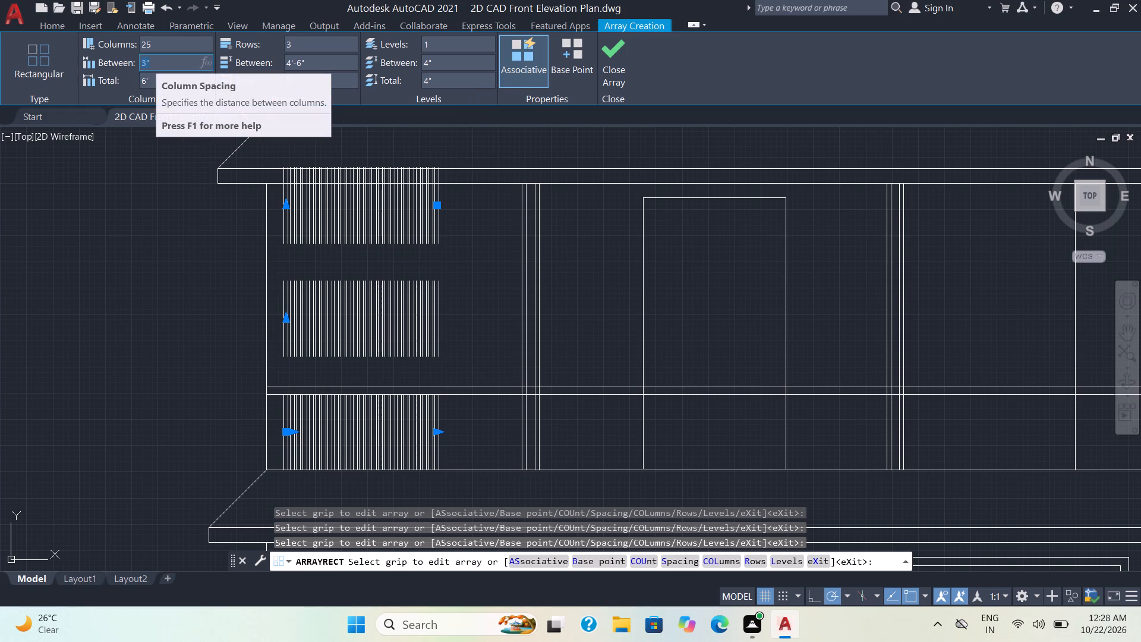
pyautogui.press('9')
pyautogui.press('Return')
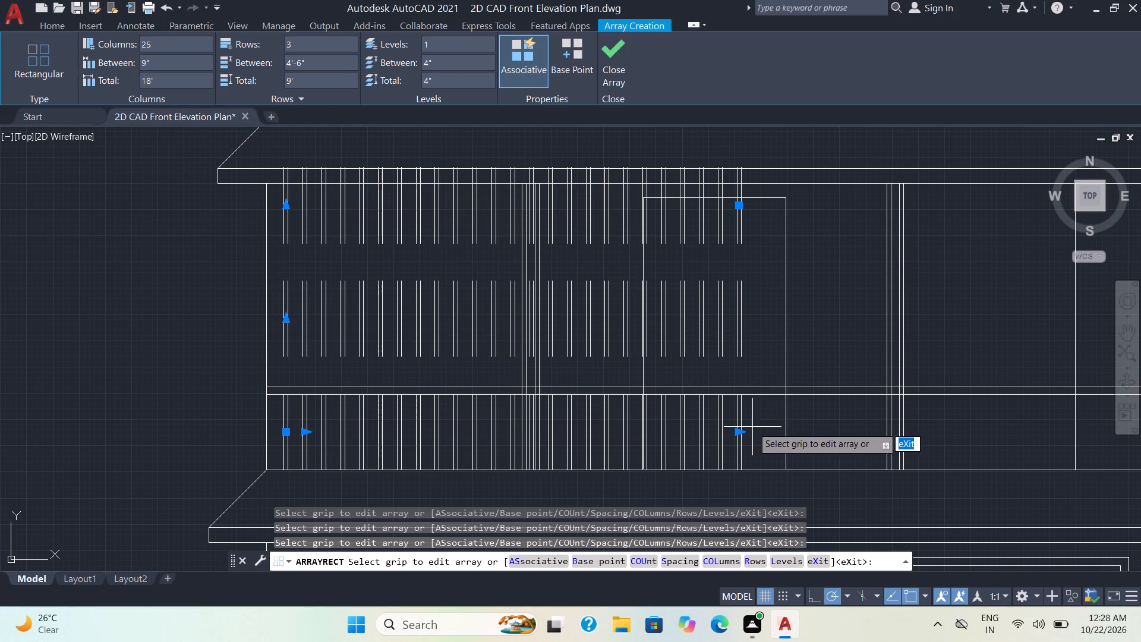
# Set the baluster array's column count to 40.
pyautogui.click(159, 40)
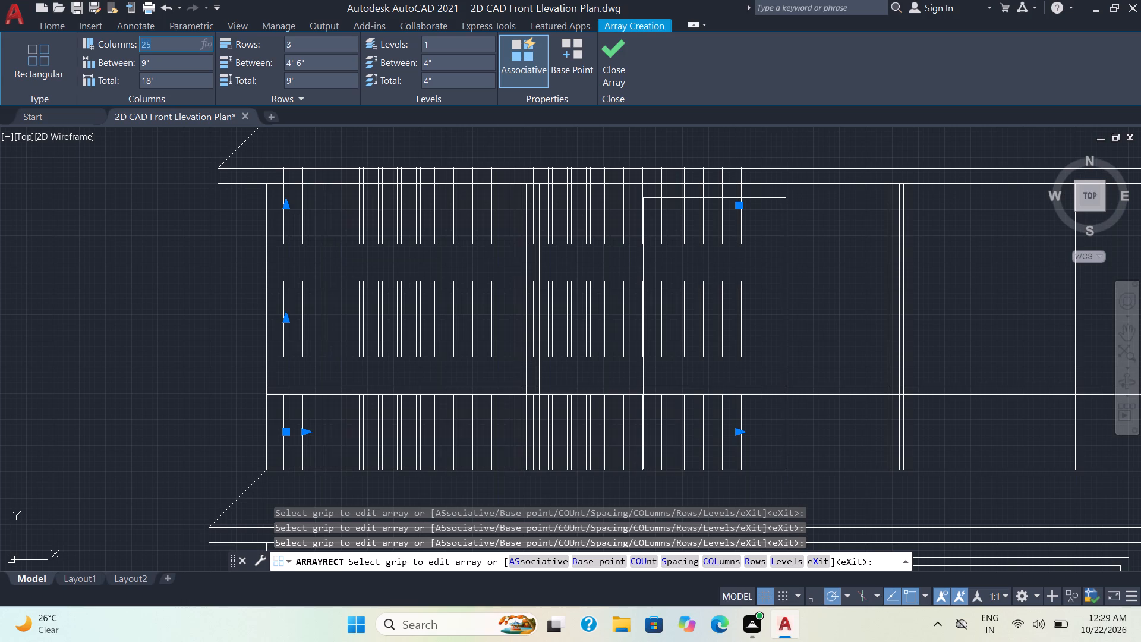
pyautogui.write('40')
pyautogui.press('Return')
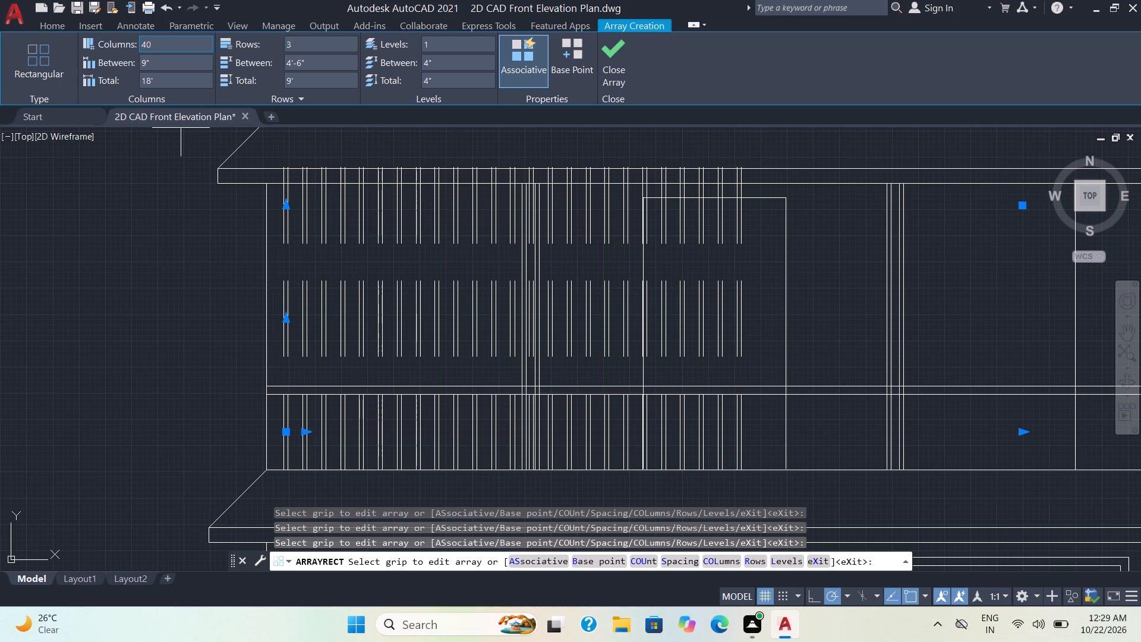
# Set the baluster array's column count to 45 so it extends across the full railing.
pyautogui.scroll(-3, 156, 45)
pyautogui.scroll(-2, 607, 204)
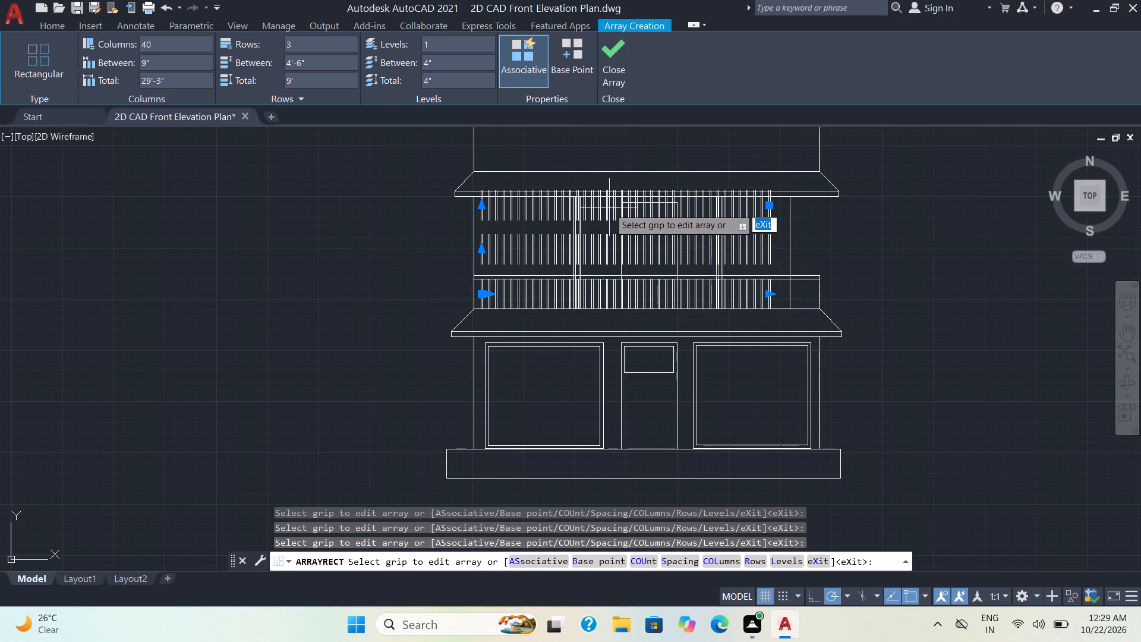
pyautogui.moveTo(647, 229); pyautogui.dragTo(465, 251, button='middle')
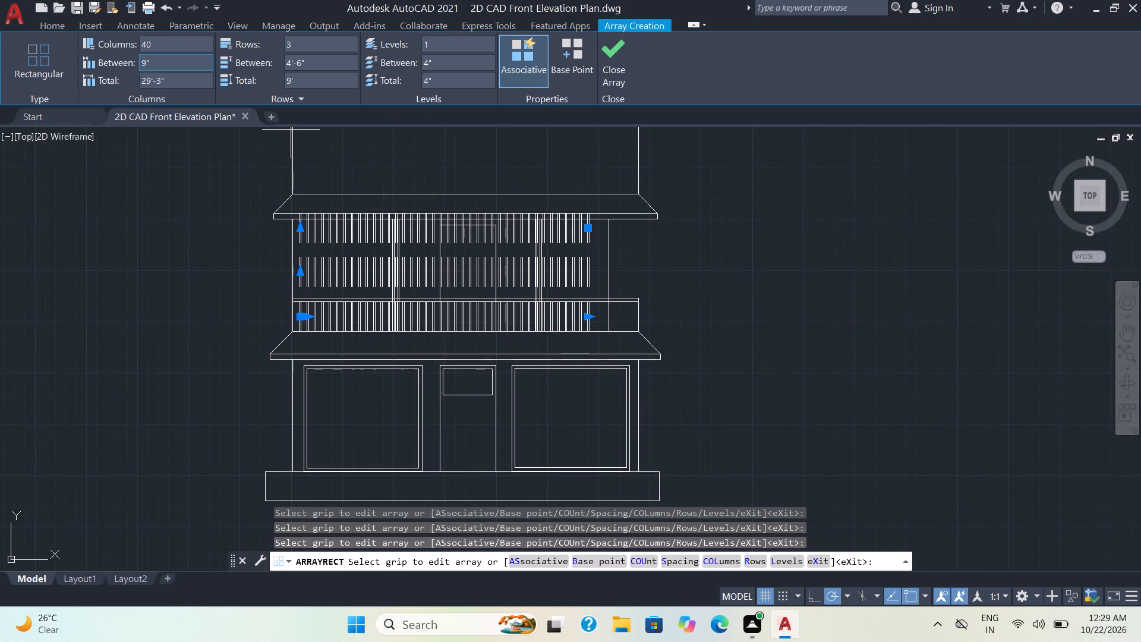
pyautogui.click(165, 40)
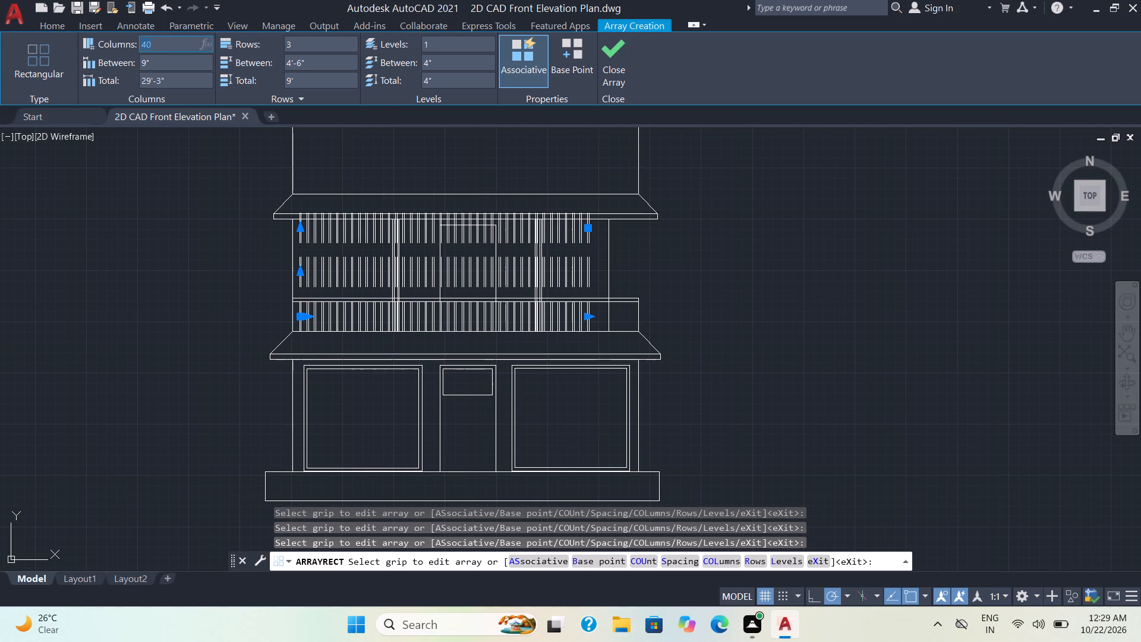
pyautogui.write('45')
pyautogui.press('Return')
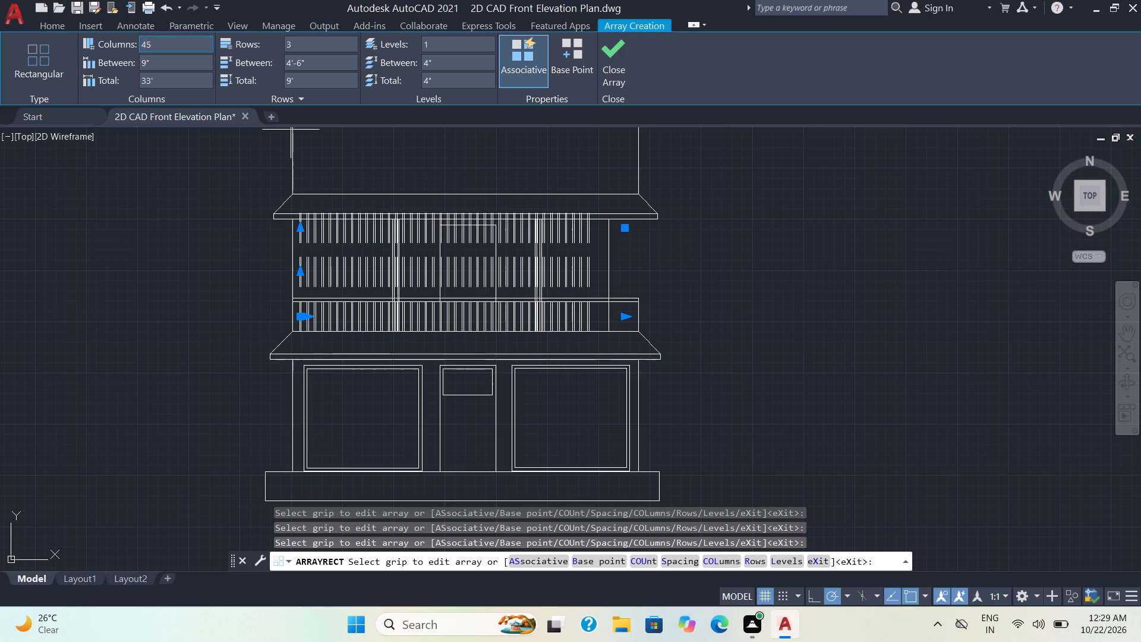
pyautogui.click(162, 44)
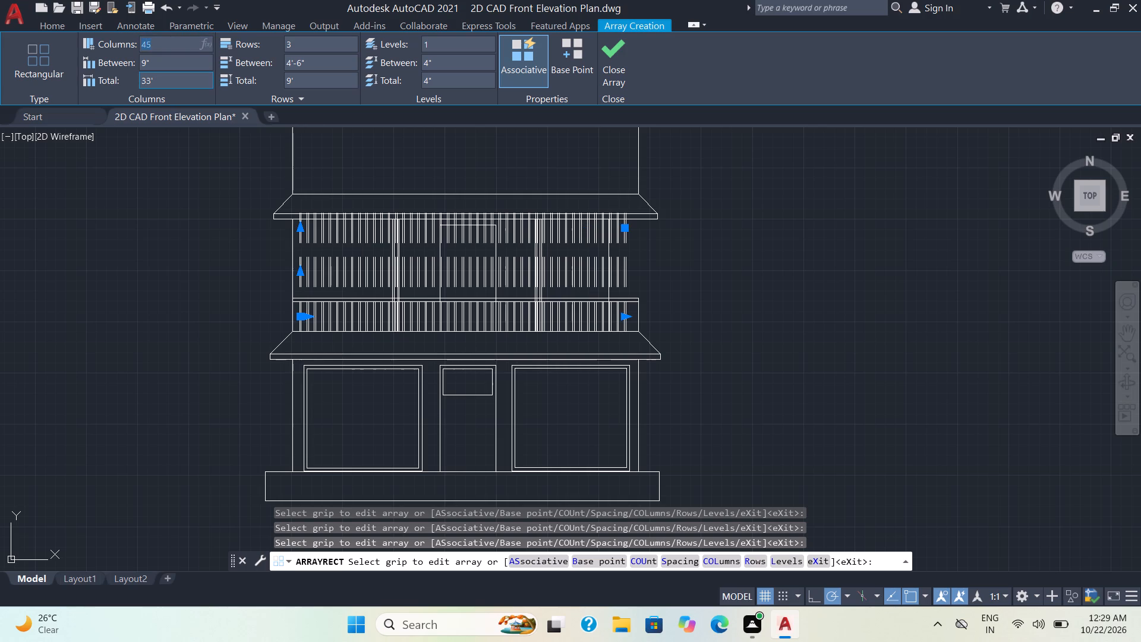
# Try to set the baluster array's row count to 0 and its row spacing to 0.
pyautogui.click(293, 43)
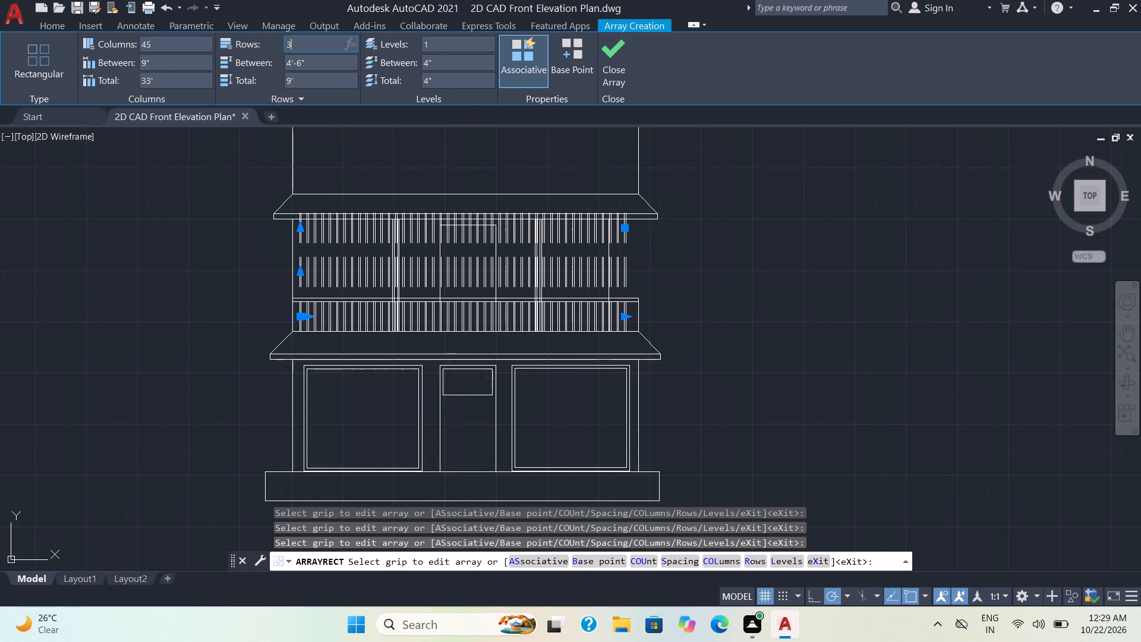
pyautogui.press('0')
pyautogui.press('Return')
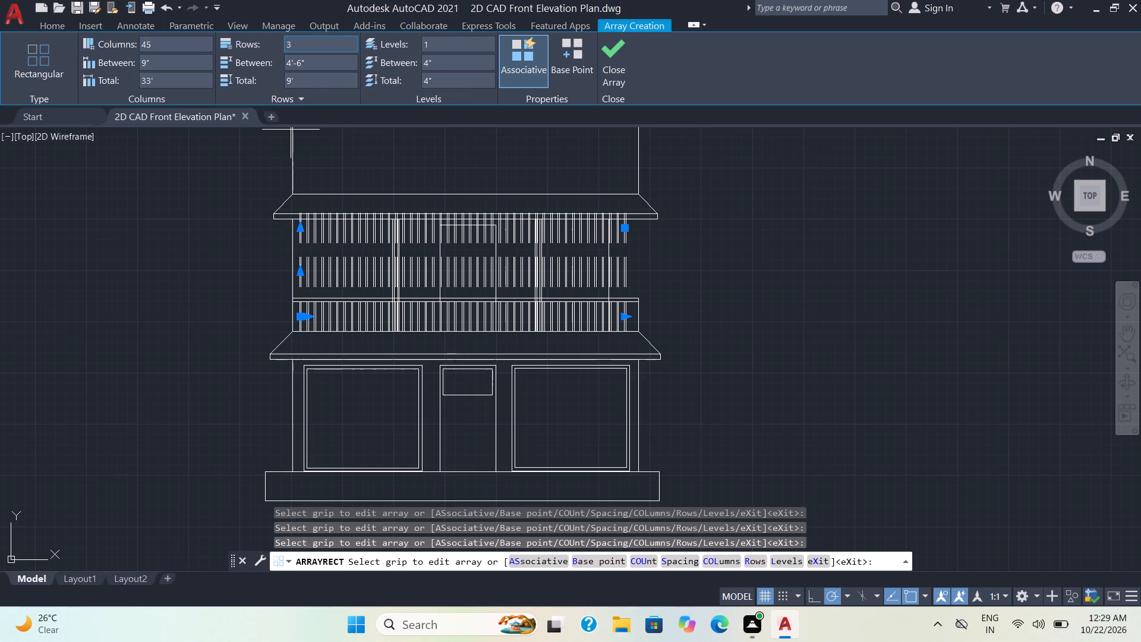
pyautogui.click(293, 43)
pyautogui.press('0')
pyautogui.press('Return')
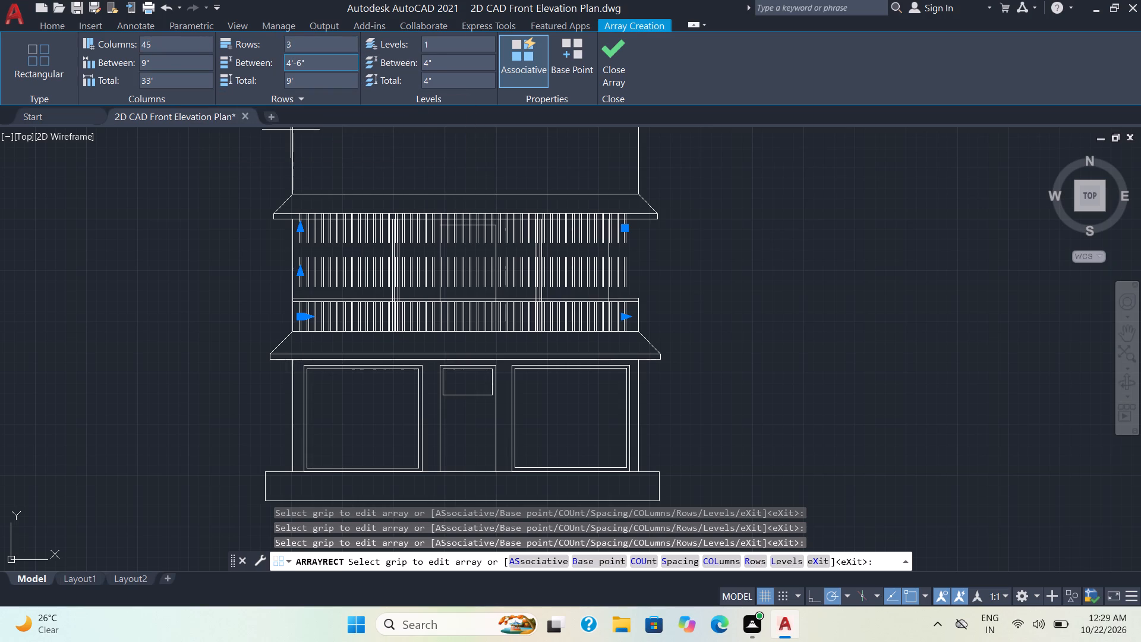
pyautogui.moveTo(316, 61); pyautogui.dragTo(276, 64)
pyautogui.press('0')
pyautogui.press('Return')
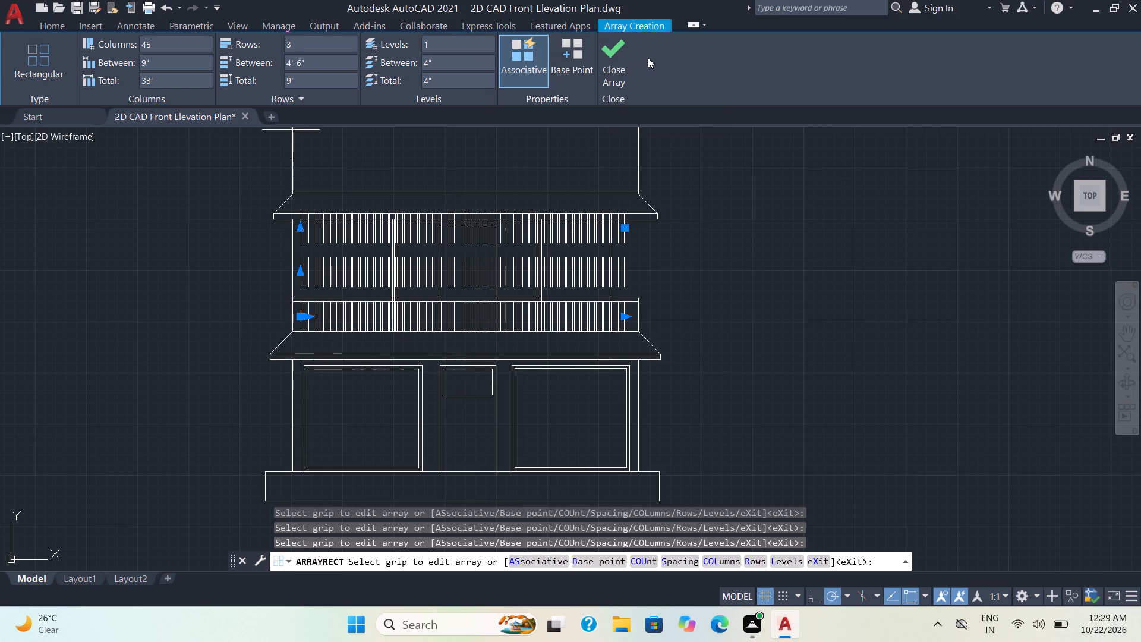
# Finish the baluster array and explode it into individual lines.
pyautogui.click(620, 59)
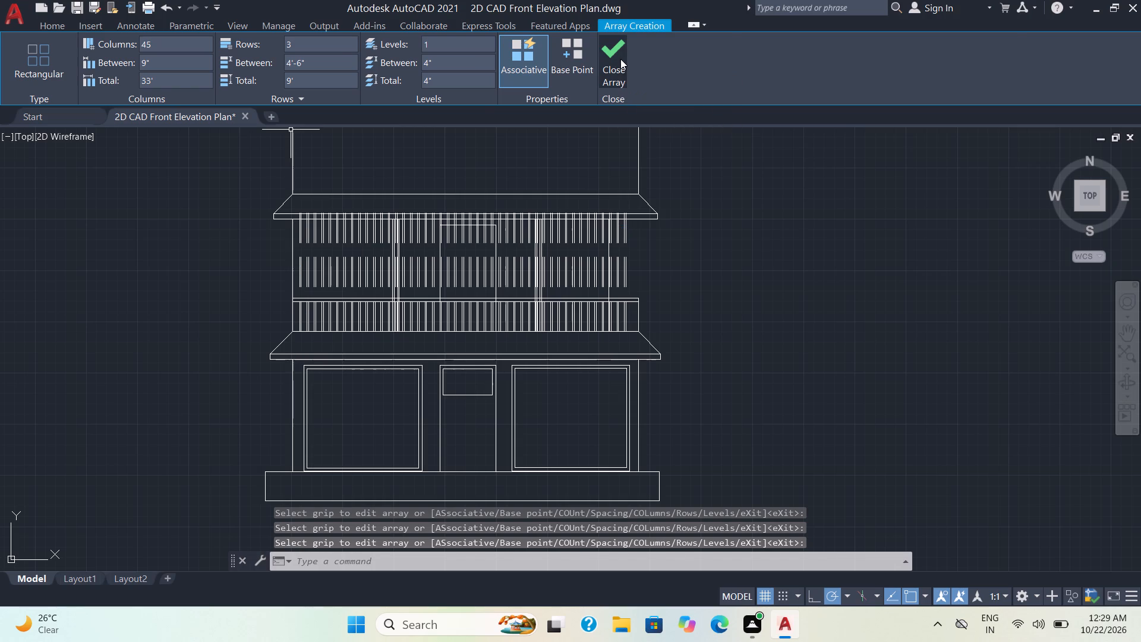
pyautogui.scroll(1, 587, 241)
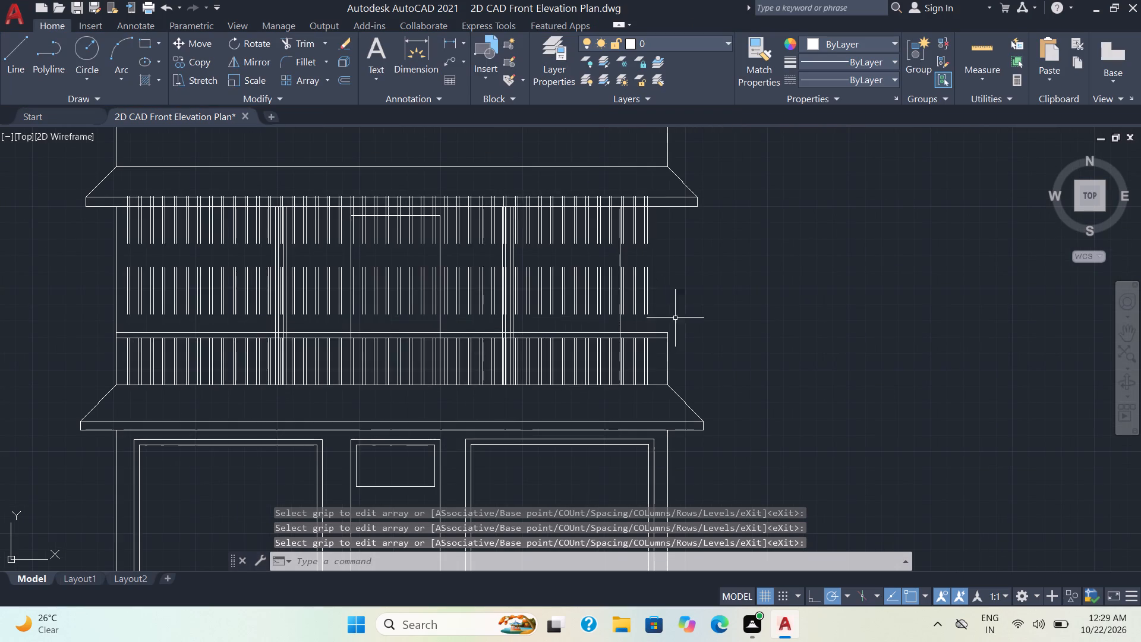
pyautogui.click(654, 360)
pyautogui.click(618, 342)
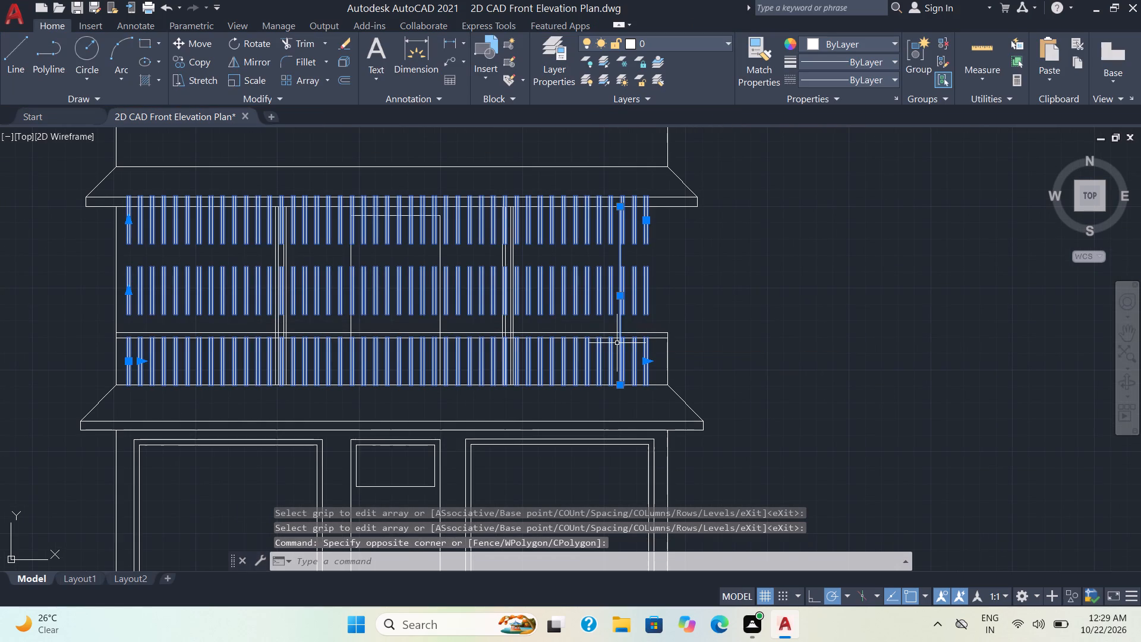
pyautogui.press('x')
pyautogui.press('Return')
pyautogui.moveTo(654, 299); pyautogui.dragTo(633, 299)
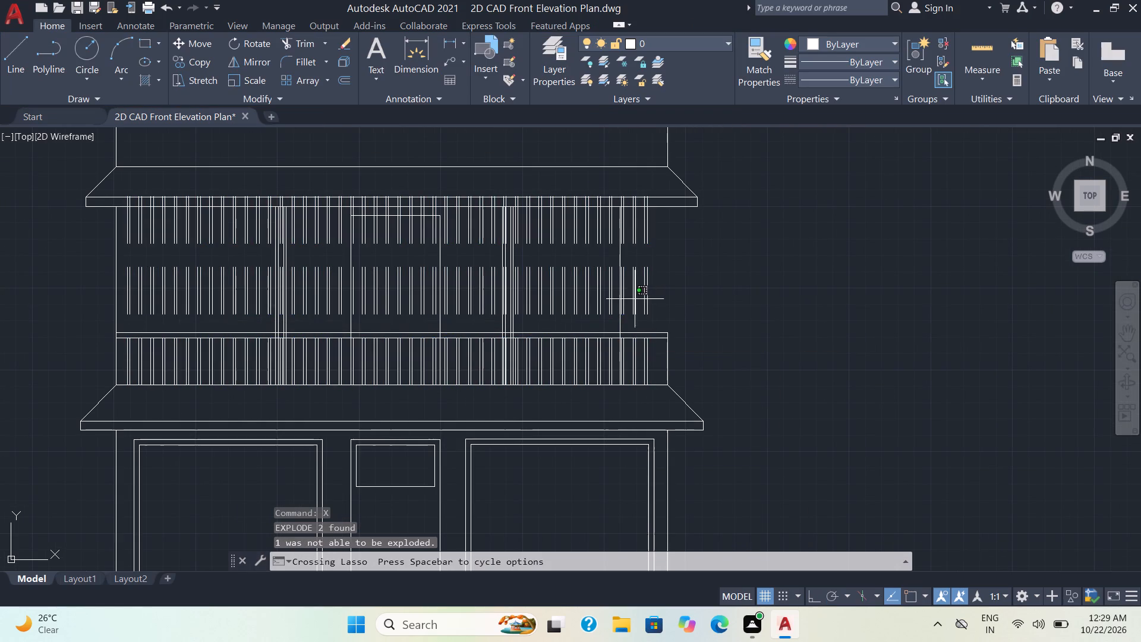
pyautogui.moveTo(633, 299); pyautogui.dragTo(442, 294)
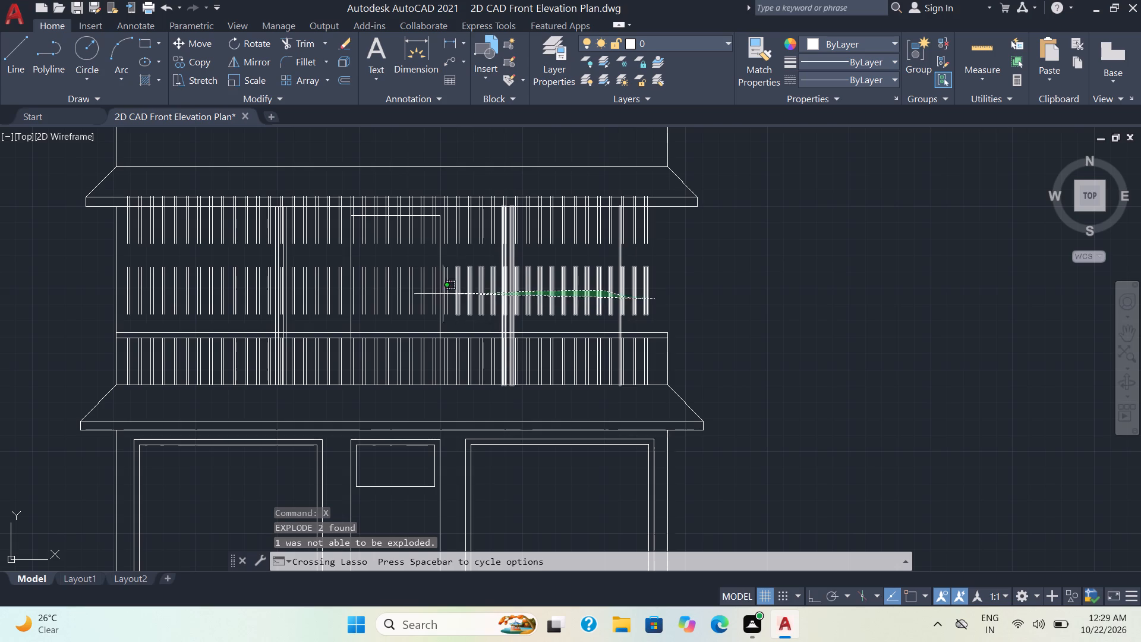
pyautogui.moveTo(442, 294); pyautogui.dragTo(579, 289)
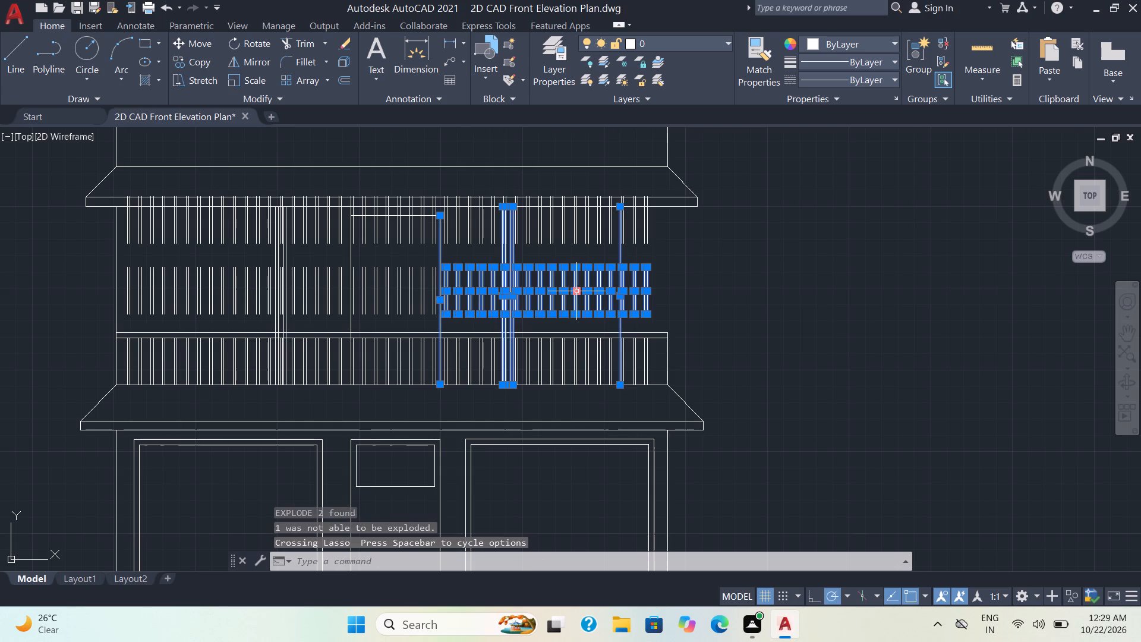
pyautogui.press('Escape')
# Erase the middle-row baluster lines from the right end up to the right-hand column, keeping the wall line.
pyautogui.scroll(2, 635, 297)
pyautogui.click(674, 326)
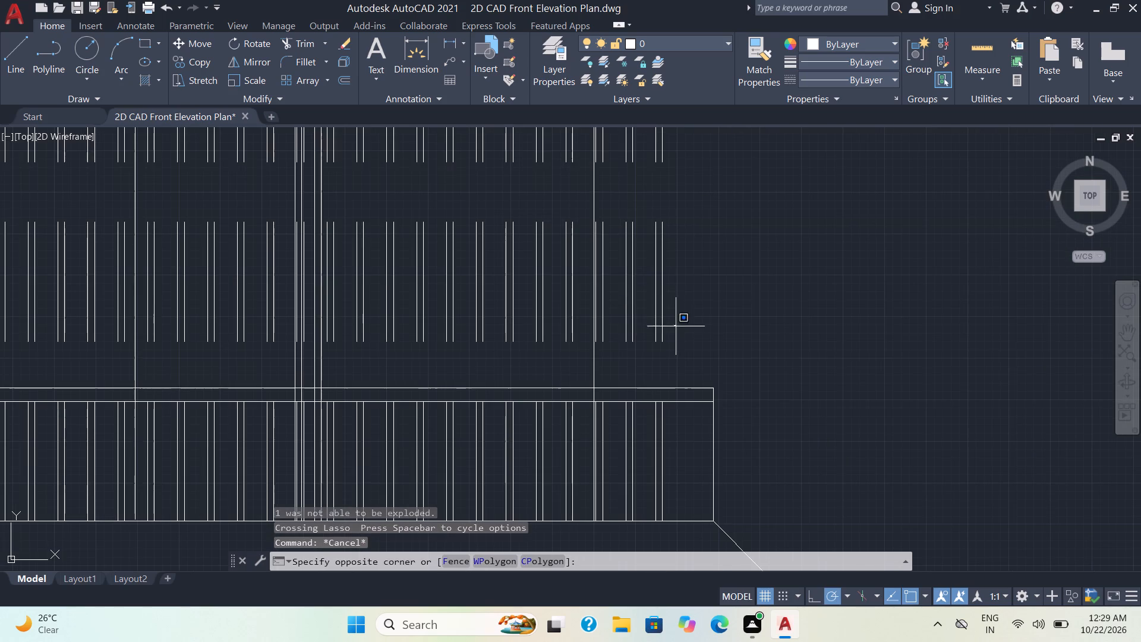
pyautogui.click(595, 311)
pyautogui.press('Delete')
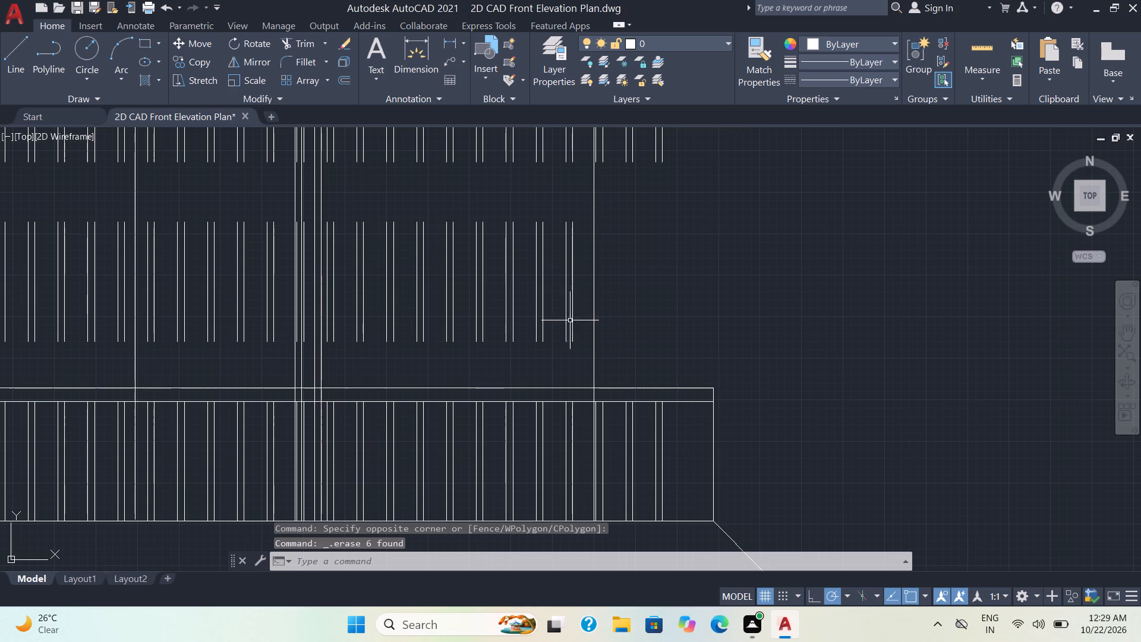
pyautogui.click(576, 319)
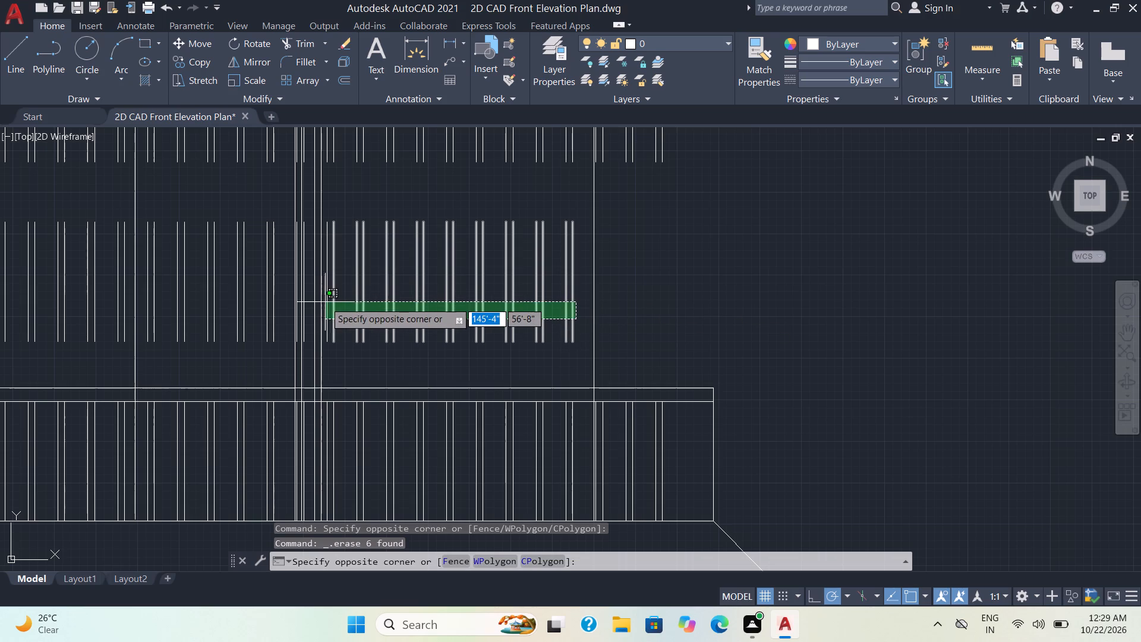
pyautogui.click(324, 303)
pyautogui.press('Delete')
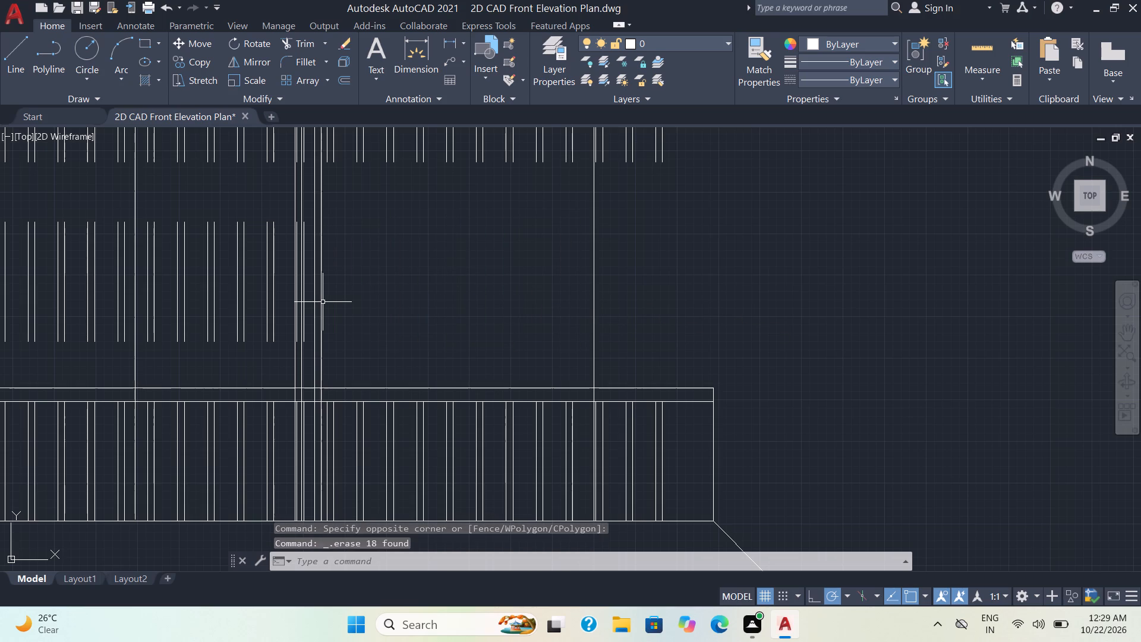
# Erase all remaining baluster lines in the two surplus rows above the middle floor's railing, keeping the wall, column, door and roof lines.
pyautogui.click(304, 306)
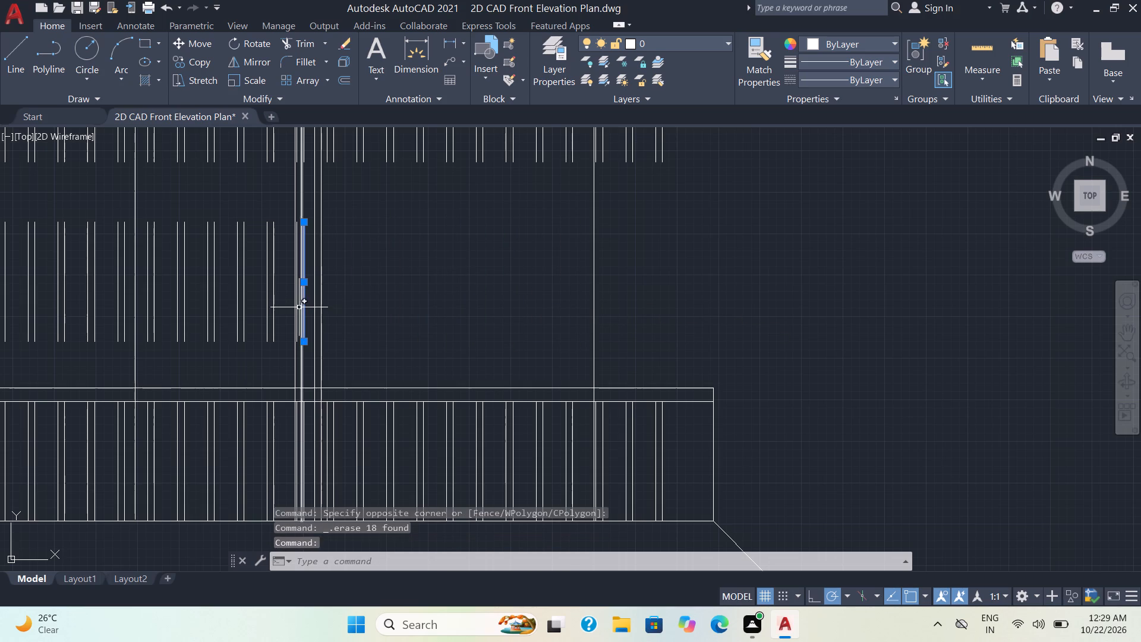
pyautogui.click(297, 308)
pyautogui.moveTo(285, 308); pyautogui.dragTo(172, 306)
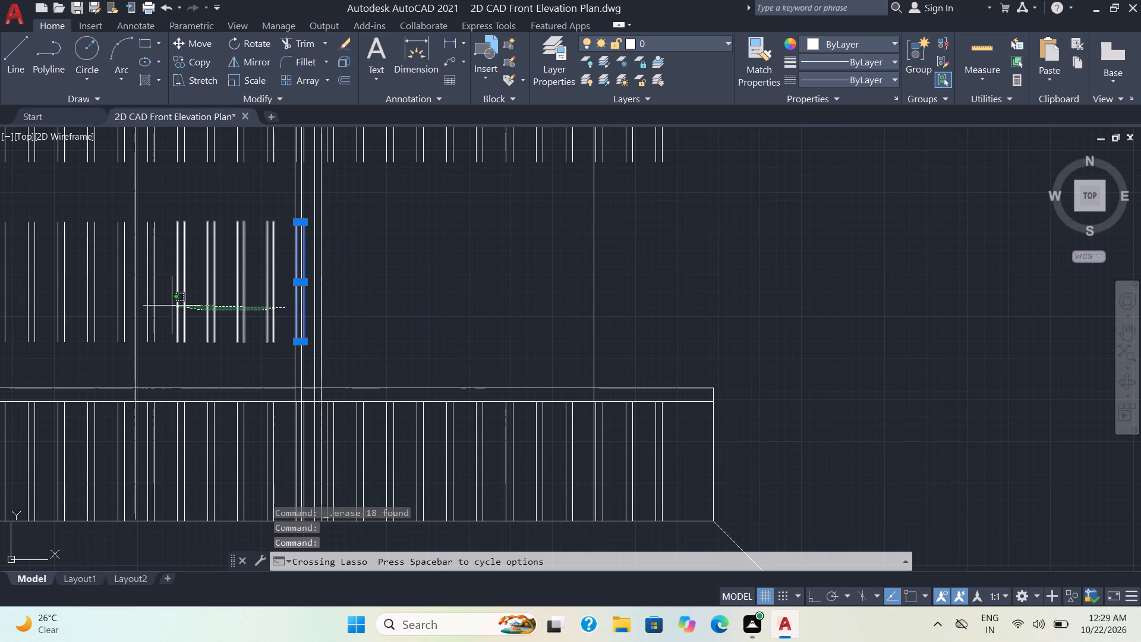
pyautogui.moveTo(172, 306); pyautogui.dragTo(144, 303)
pyautogui.moveTo(141, 301); pyautogui.dragTo(361, 303, button='middle')
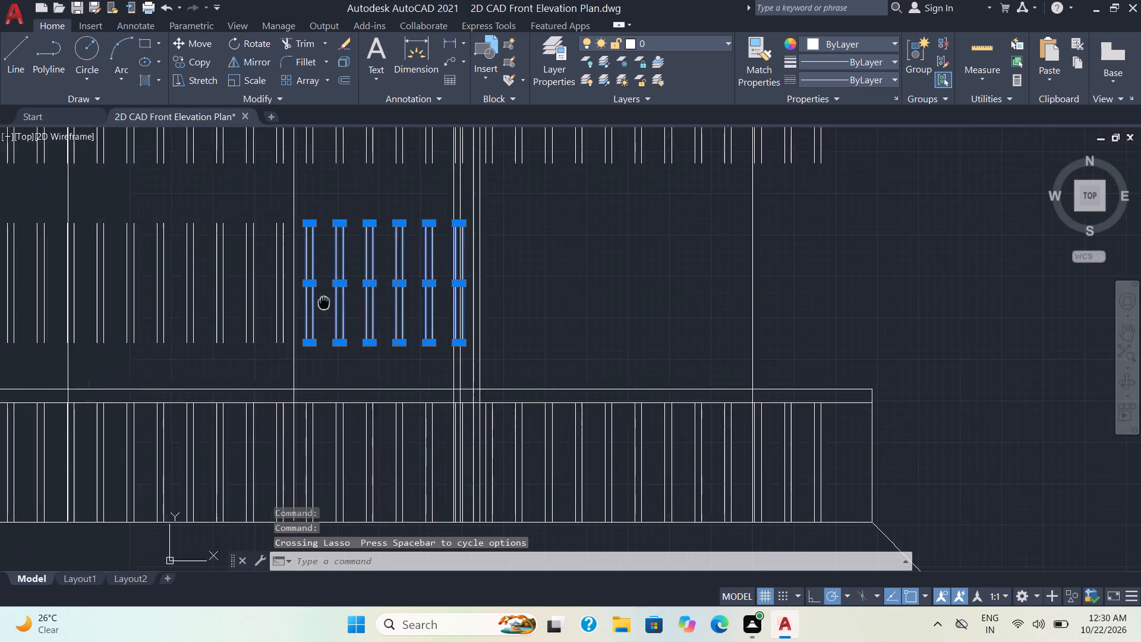
pyautogui.moveTo(361, 303); pyautogui.dragTo(423, 300, button='middle')
pyautogui.click(406, 304)
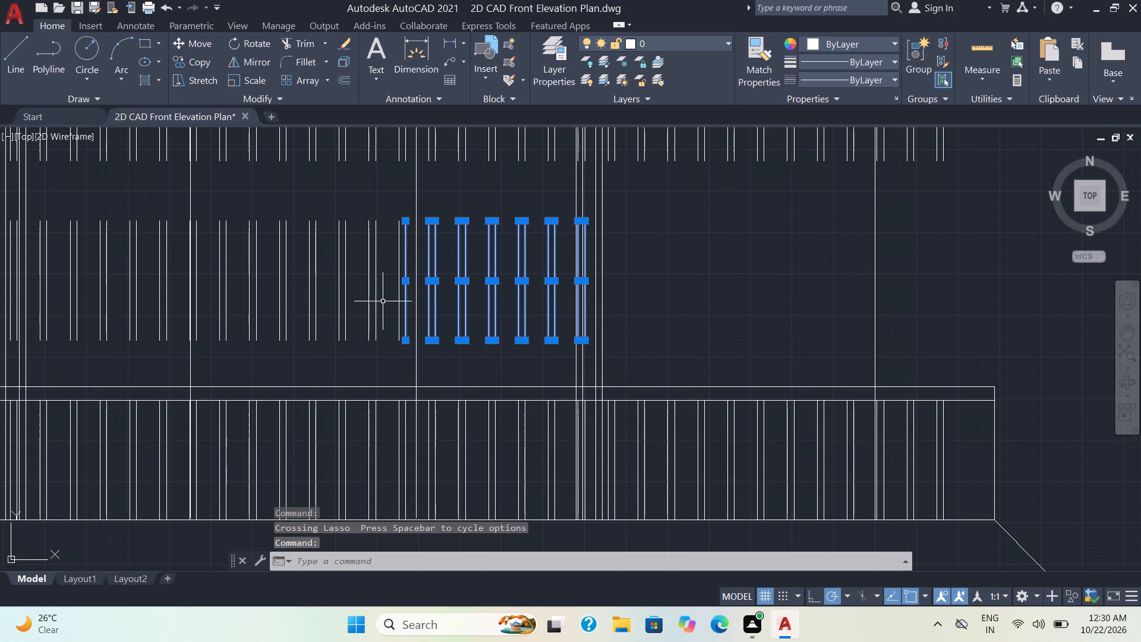
pyautogui.moveTo(399, 304); pyautogui.dragTo(381, 309)
pyautogui.moveTo(381, 309); pyautogui.dragTo(194, 311)
pyautogui.scroll(1, 193, 311)
pyautogui.scroll(-2, 132, 294)
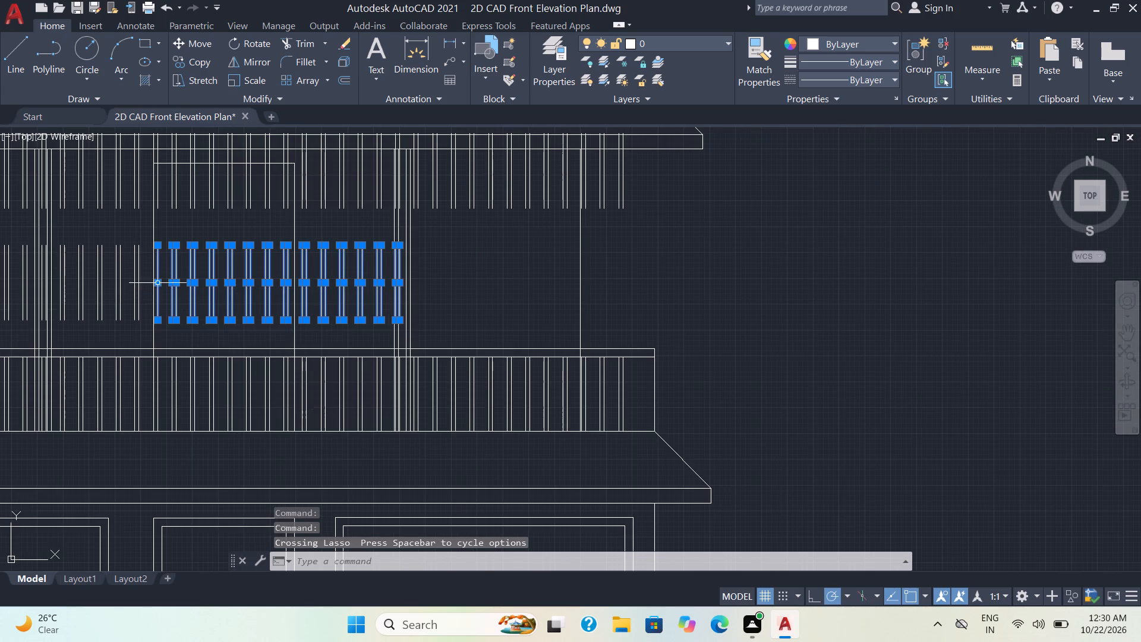
pyautogui.moveTo(158, 285); pyautogui.dragTo(387, 289, button='middle')
pyautogui.scroll(2, 387, 289)
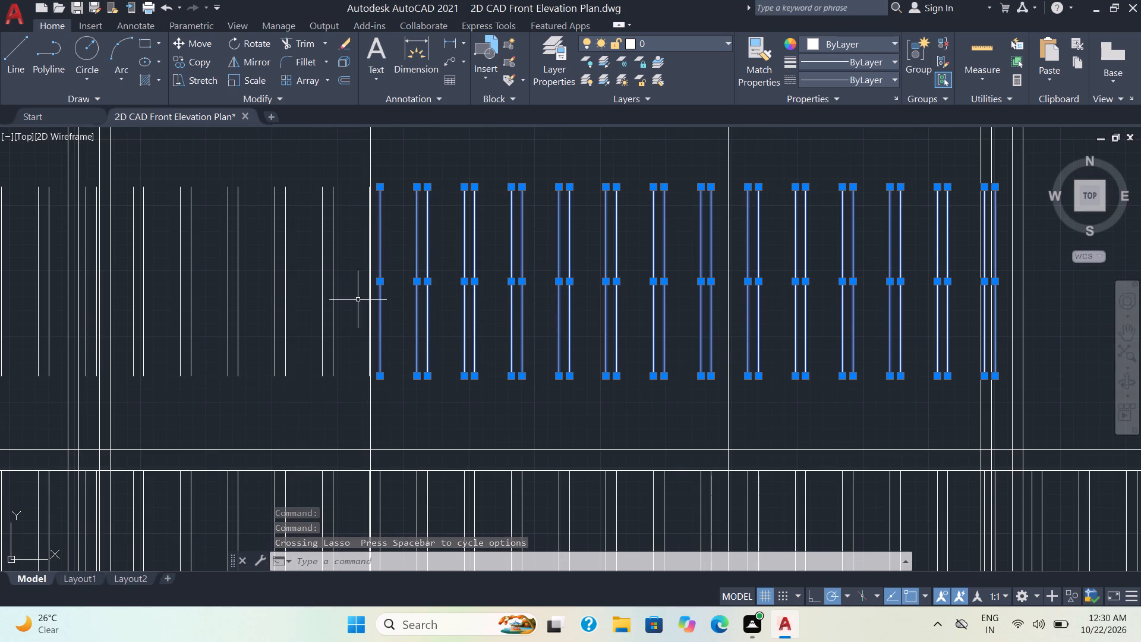
pyautogui.click(368, 301)
pyautogui.moveTo(350, 300); pyautogui.dragTo(211, 307)
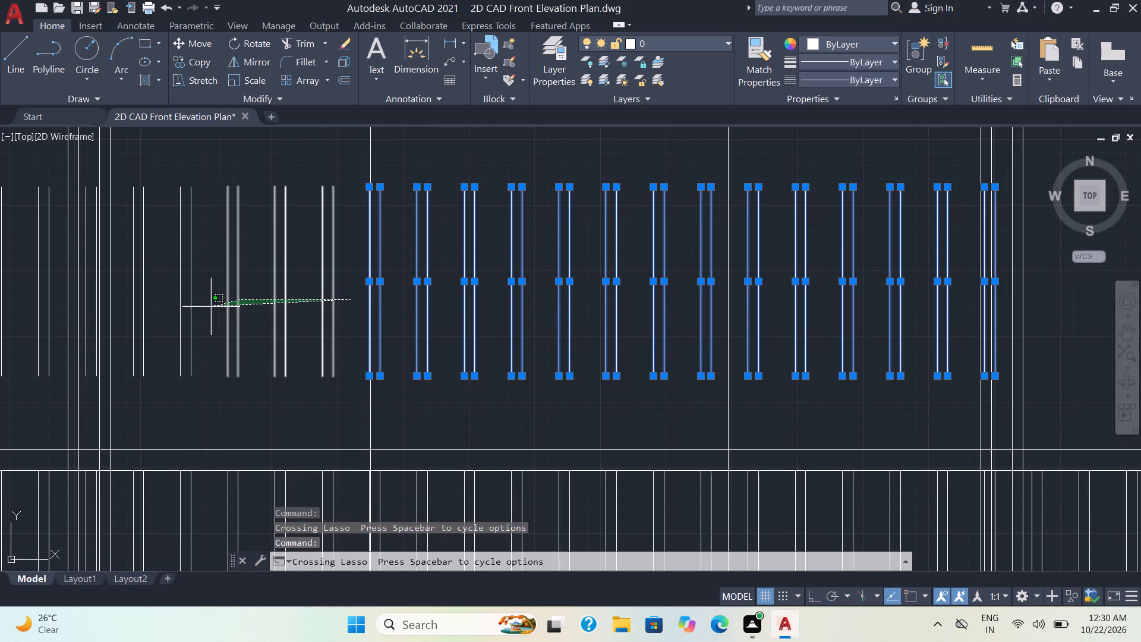
pyautogui.moveTo(211, 307); pyautogui.dragTo(119, 307)
pyautogui.scroll(1, 119, 306)
pyautogui.moveTo(119, 306); pyautogui.dragTo(133, 306, button='middle')
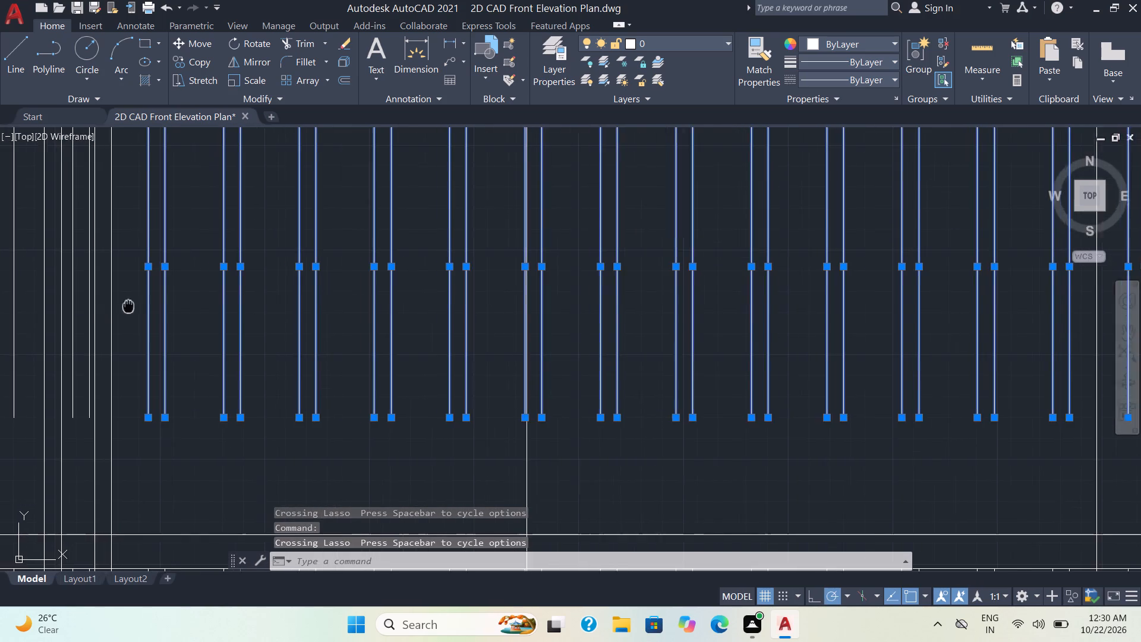
pyautogui.moveTo(133, 306); pyautogui.dragTo(450, 307, button='middle')
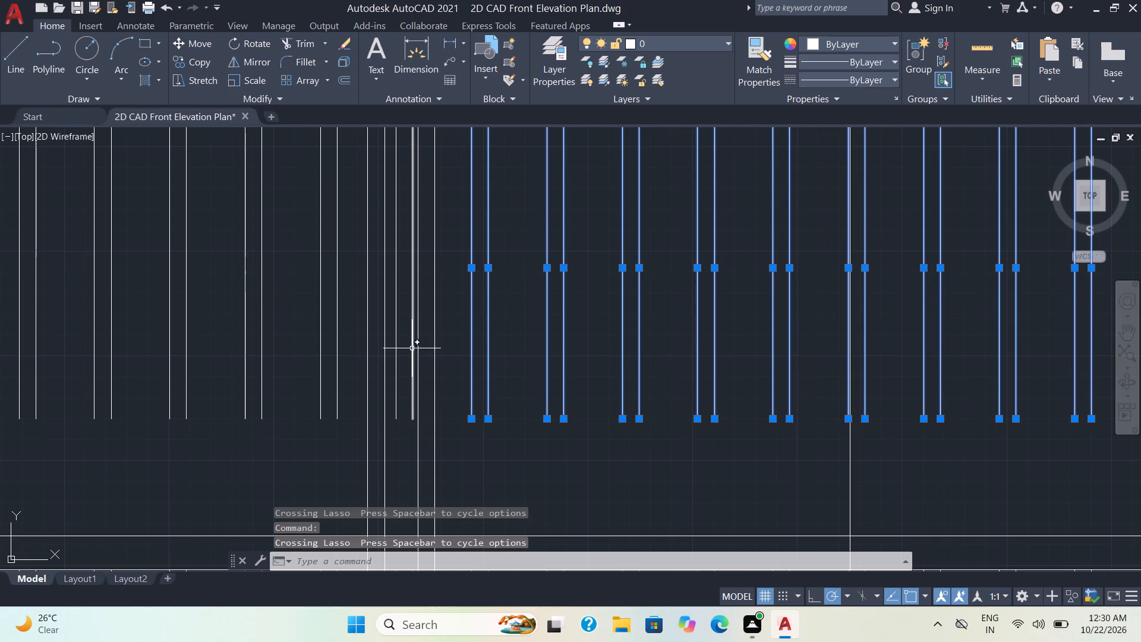
pyautogui.click(413, 348)
pyautogui.click(398, 344)
pyautogui.moveTo(351, 339); pyautogui.dragTo(26, 336)
pyautogui.scroll(-1, 108, 314)
pyautogui.moveTo(140, 307); pyautogui.dragTo(140, 307, button='middle')
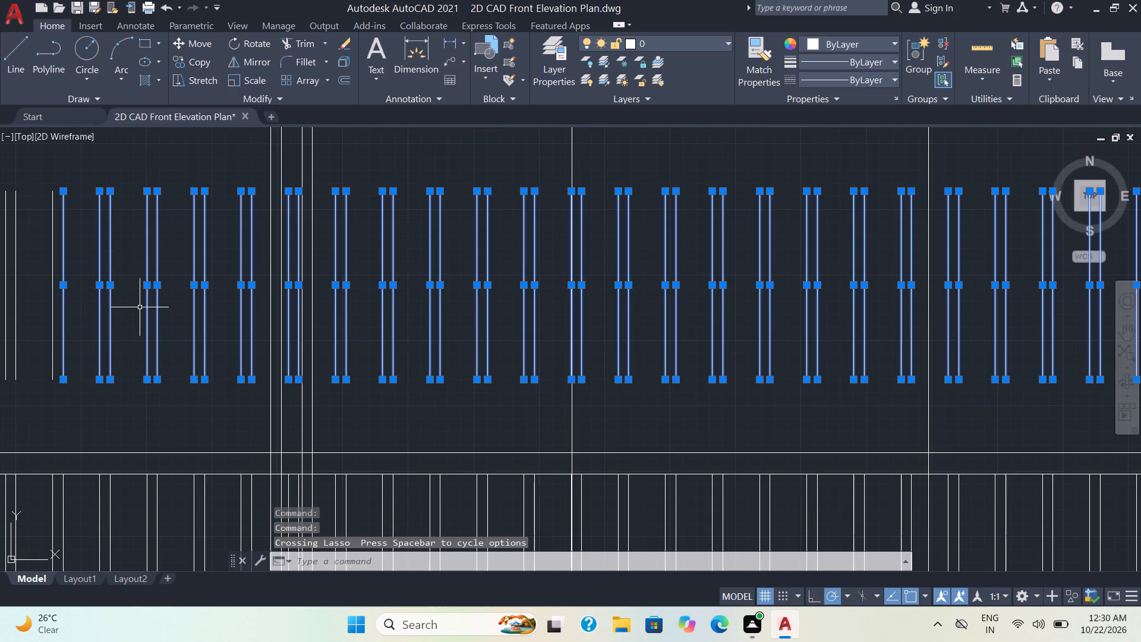
pyautogui.moveTo(140, 307); pyautogui.dragTo(431, 284, button='middle')
pyautogui.scroll(-2, 431, 284)
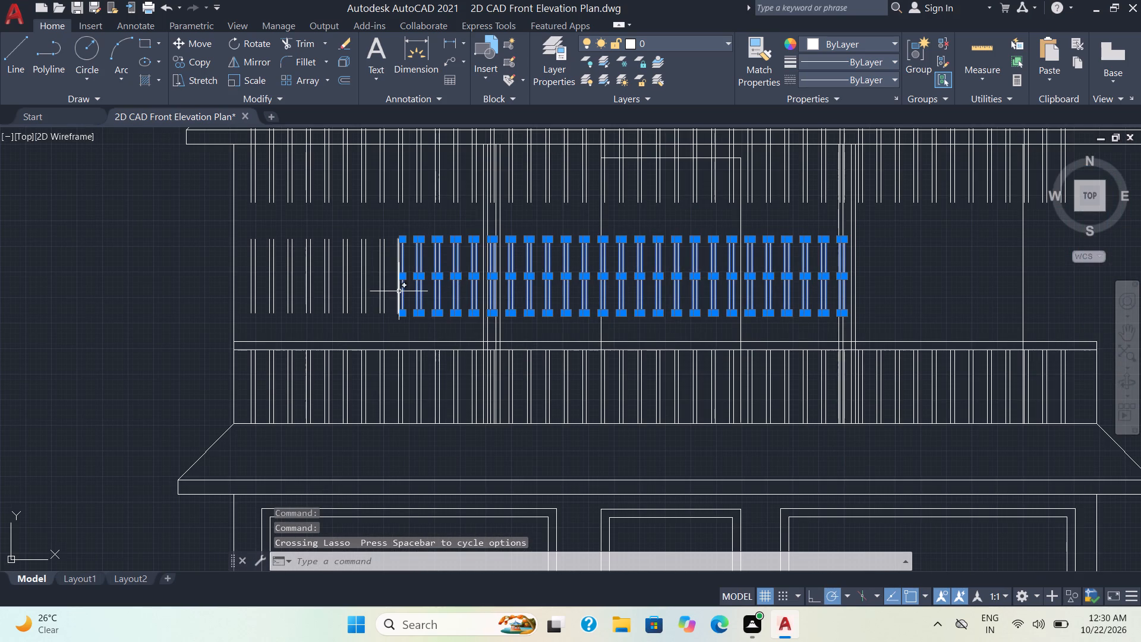
pyautogui.moveTo(399, 291); pyautogui.dragTo(377, 289)
pyautogui.moveTo(390, 288); pyautogui.dragTo(363, 288)
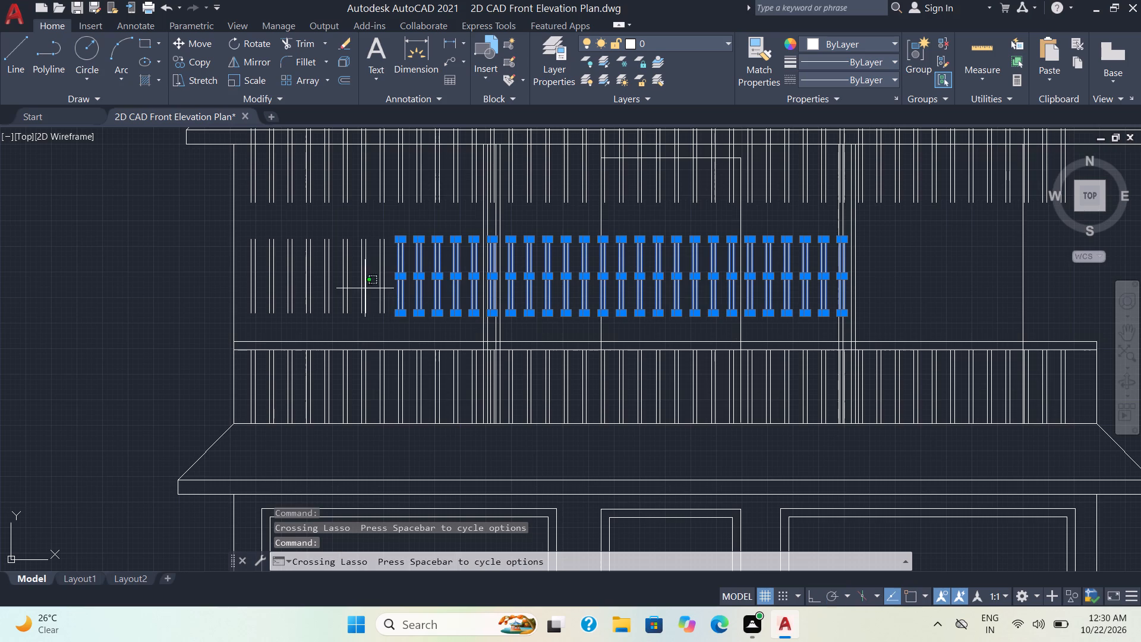
pyautogui.moveTo(363, 288); pyautogui.dragTo(238, 278)
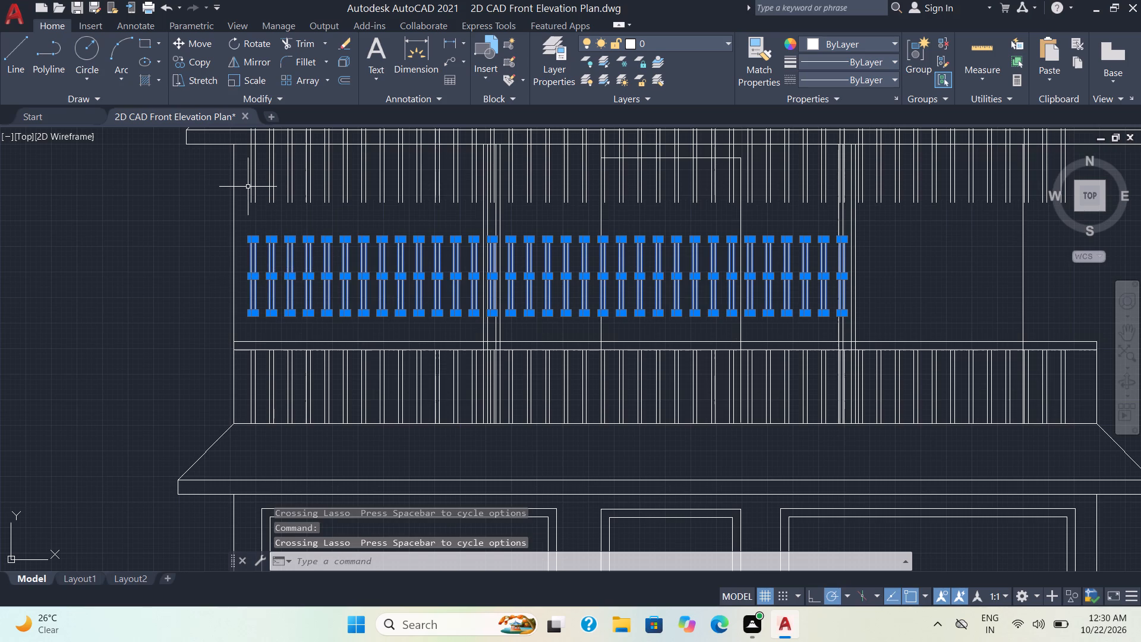
pyautogui.click(248, 187)
pyautogui.moveTo(244, 189); pyautogui.dragTo(333, 185)
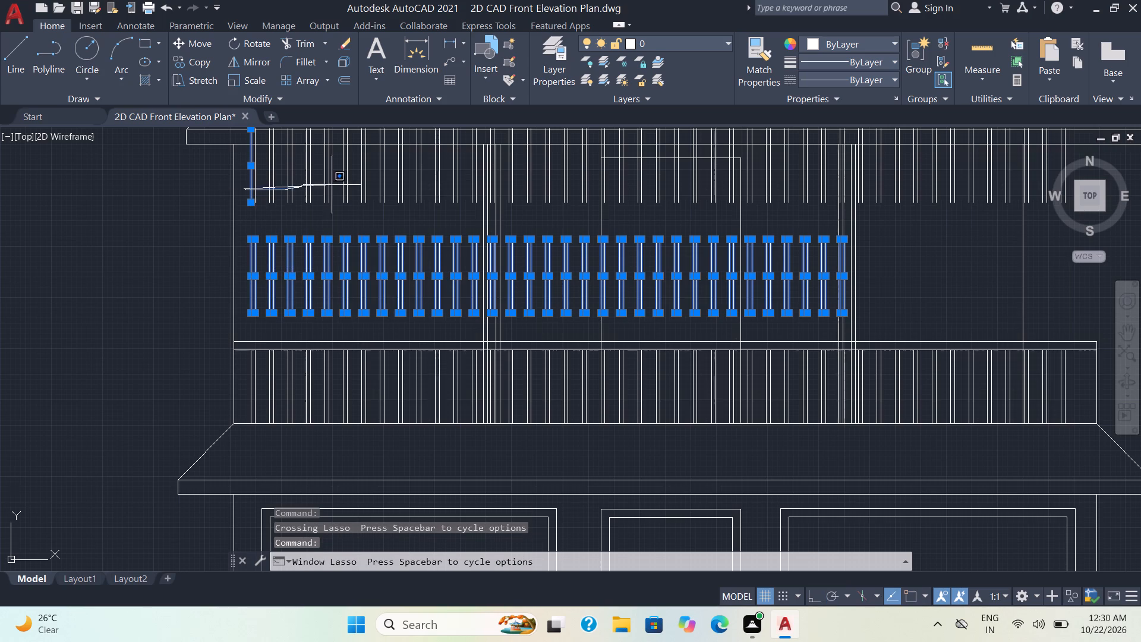
pyautogui.moveTo(333, 185); pyautogui.dragTo(479, 203)
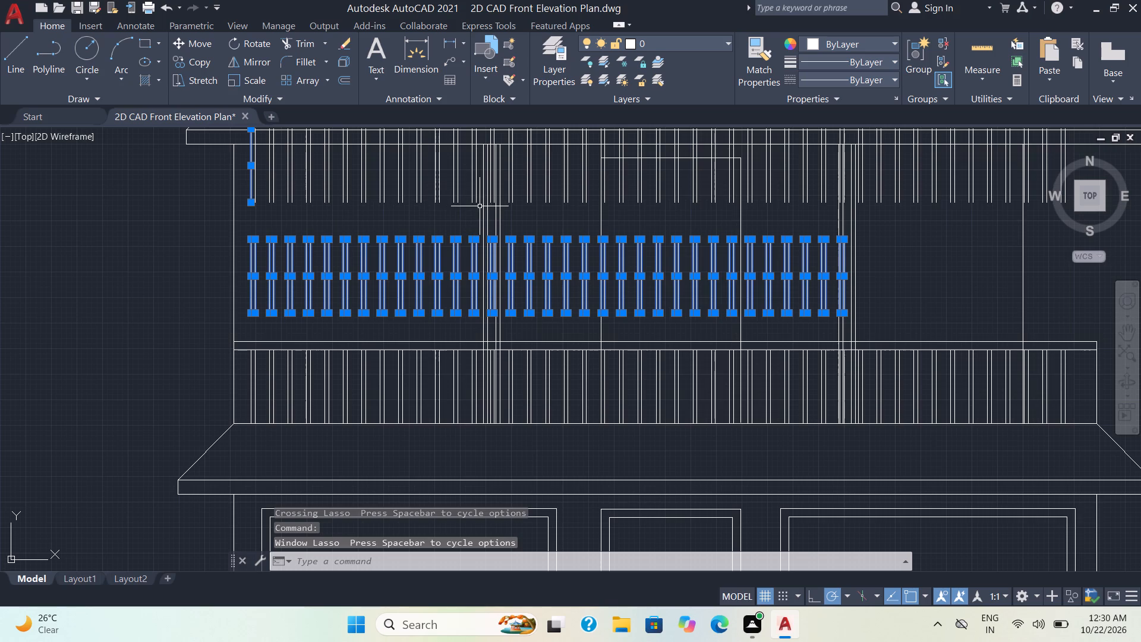
pyautogui.click(480, 206)
pyautogui.click(247, 185)
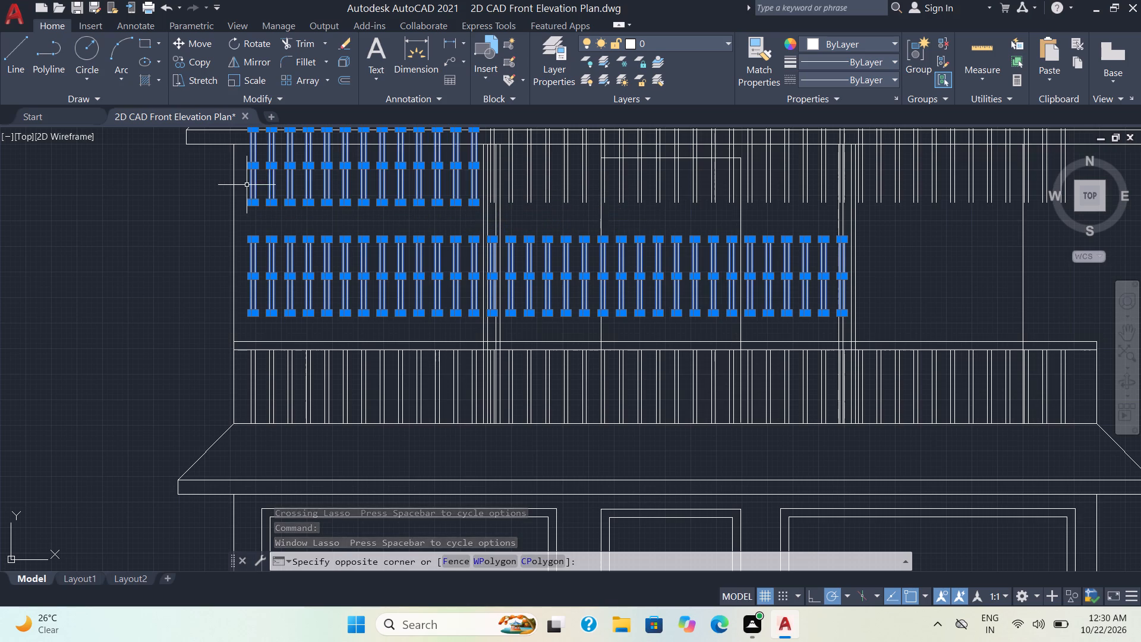
pyautogui.moveTo(578, 220); pyautogui.dragTo(579, 220, button='middle')
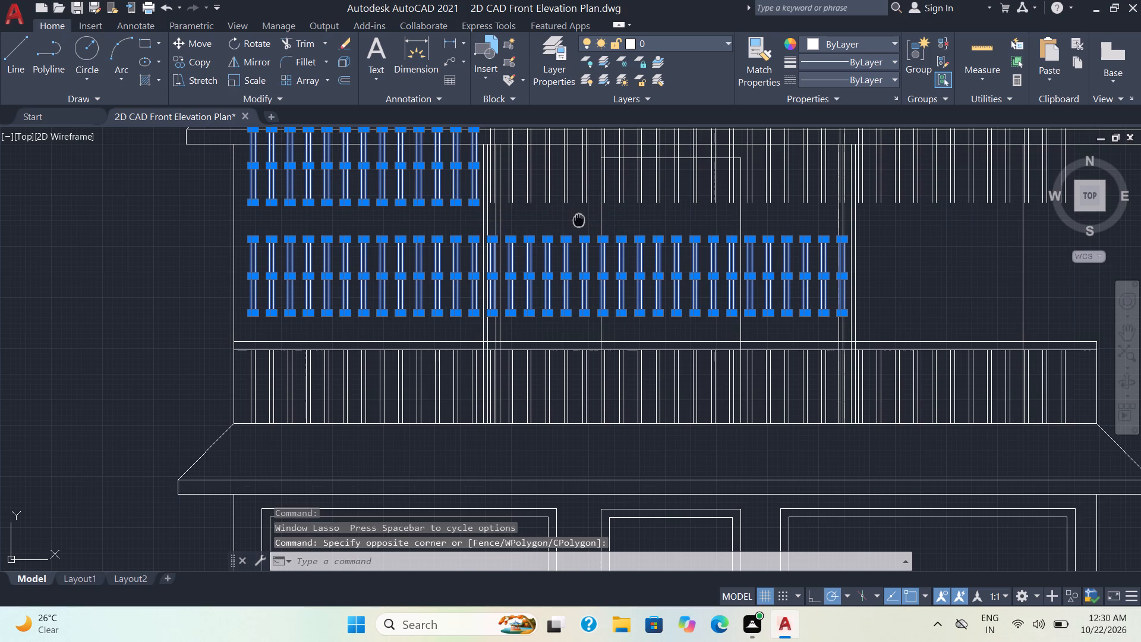
pyautogui.moveTo(579, 220); pyautogui.dragTo(467, 256, button='middle')
pyautogui.click(382, 223)
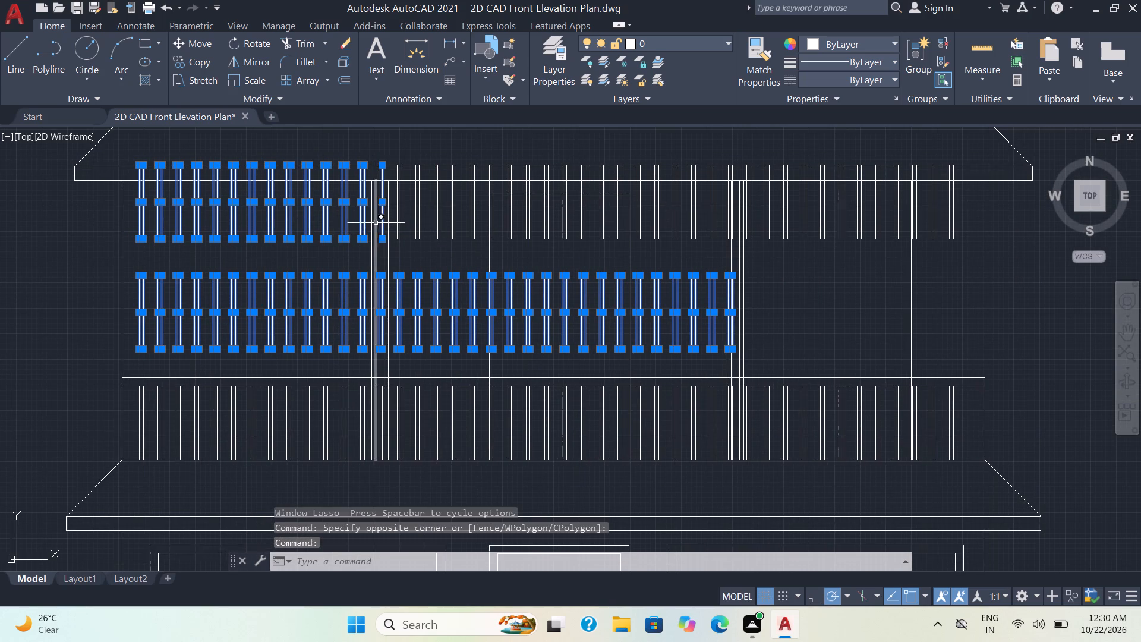
pyautogui.click(379, 222)
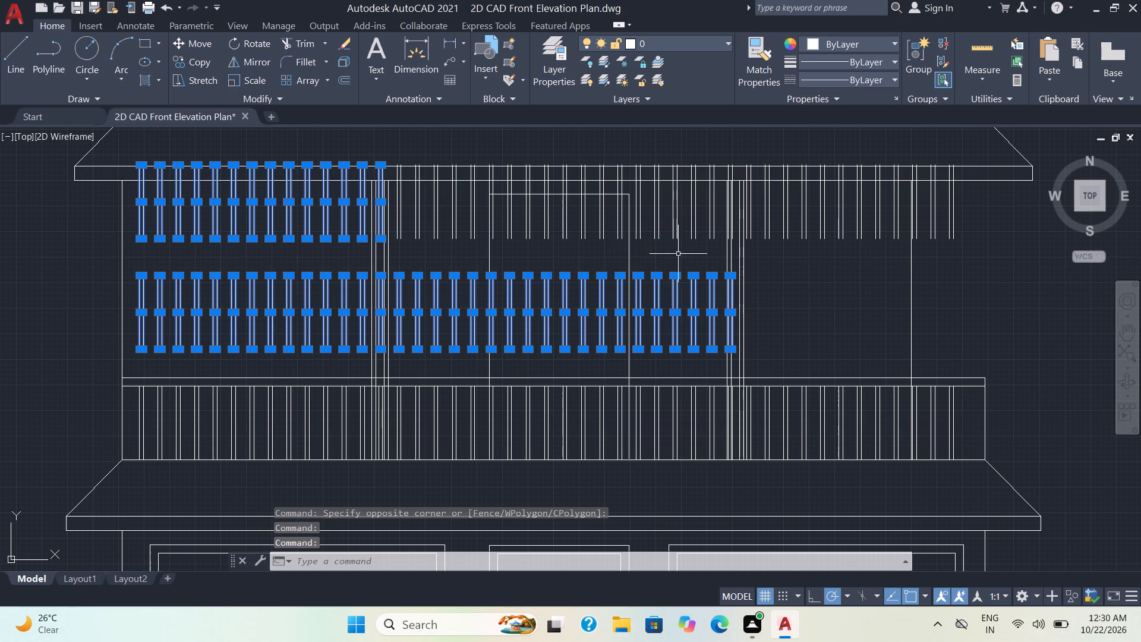
pyautogui.click(481, 242)
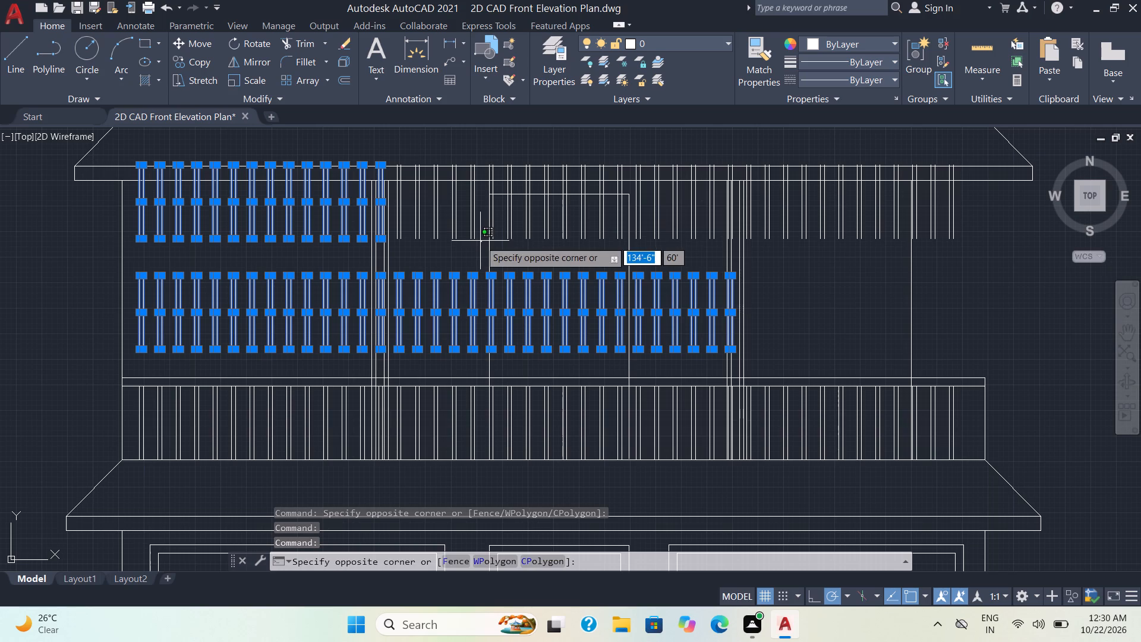
pyautogui.click(393, 224)
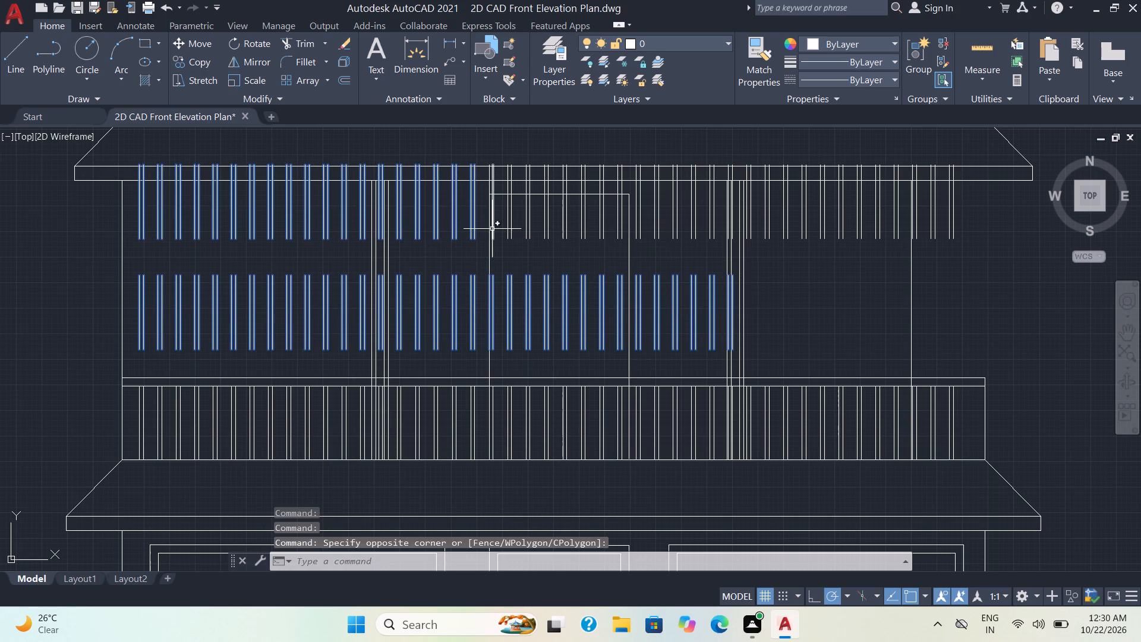
pyautogui.click(494, 231)
pyautogui.scroll(1, 504, 231)
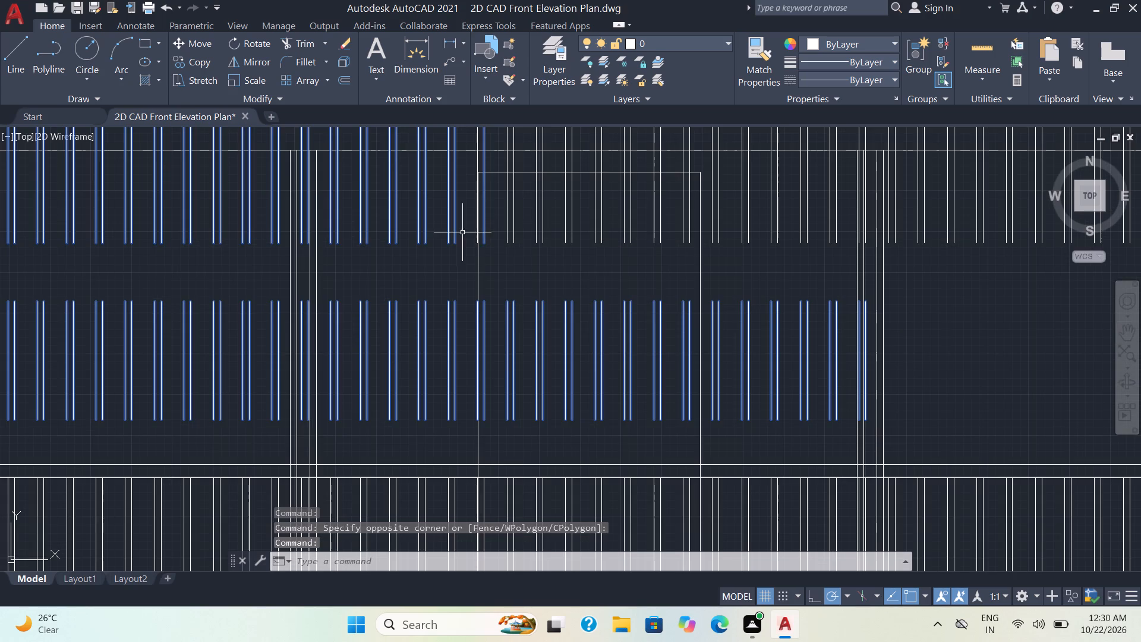
pyautogui.click(478, 226)
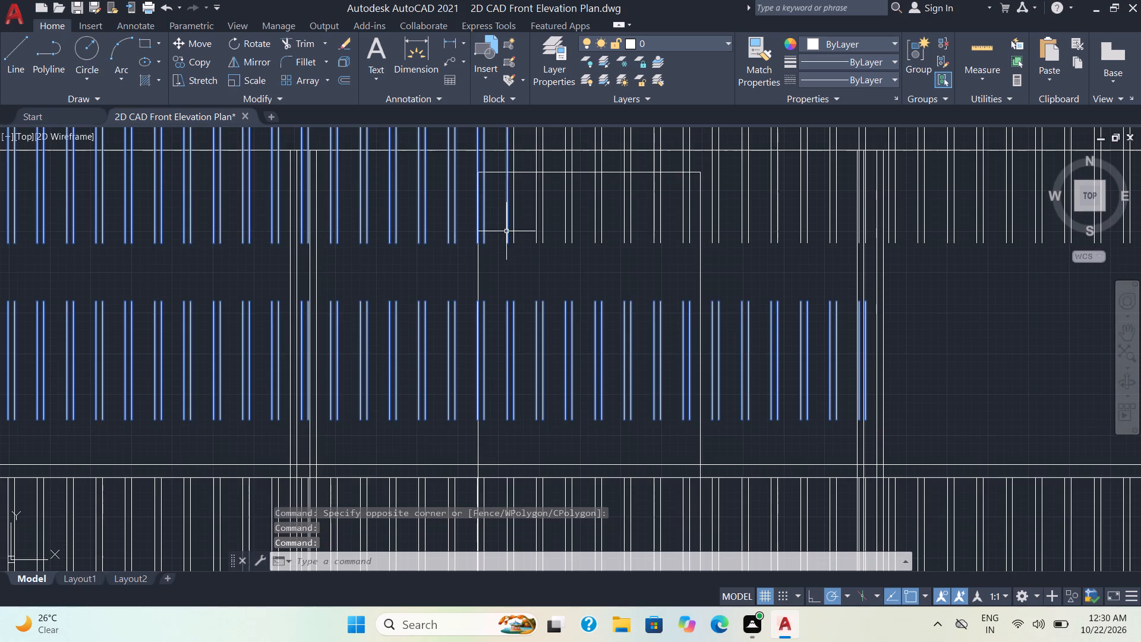
pyautogui.click(506, 231)
pyautogui.click(512, 232)
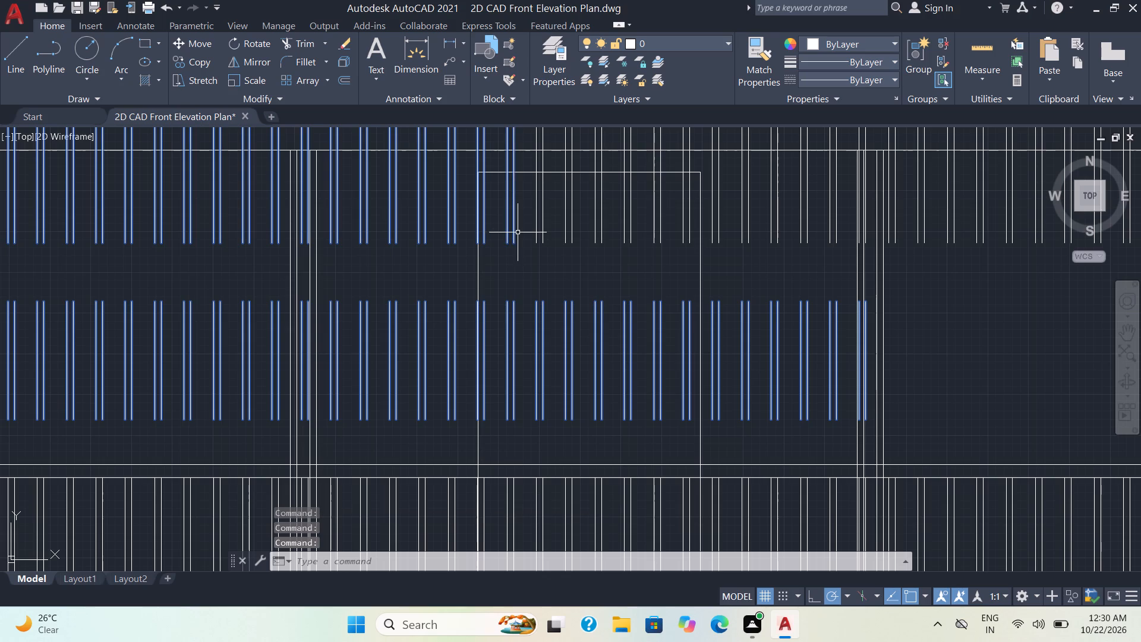
pyautogui.click(522, 232)
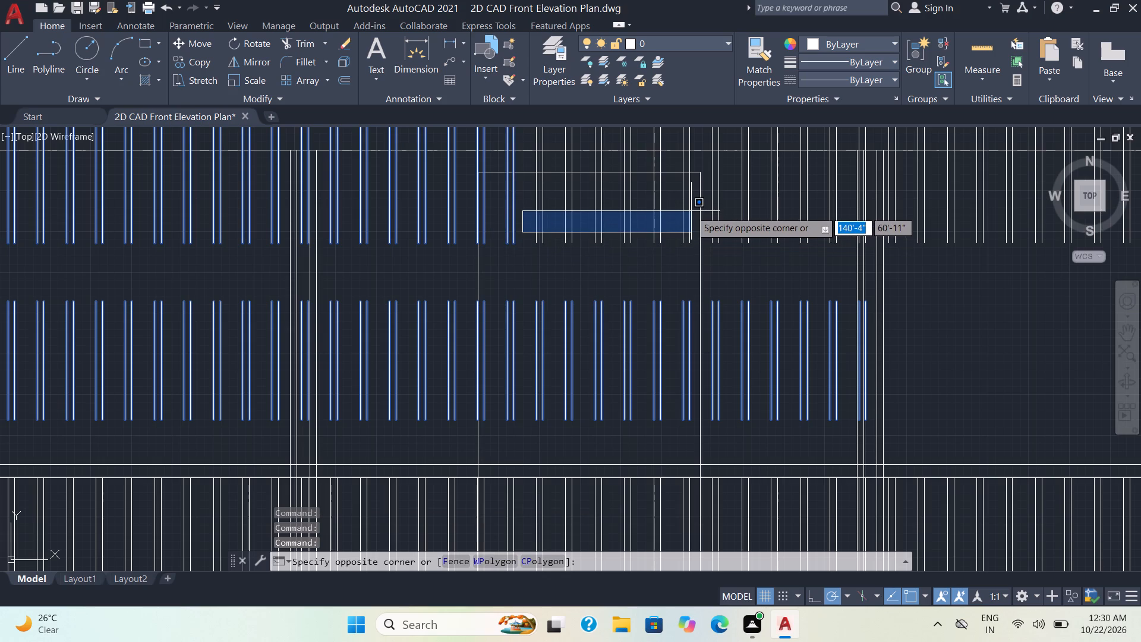
pyautogui.click(694, 206)
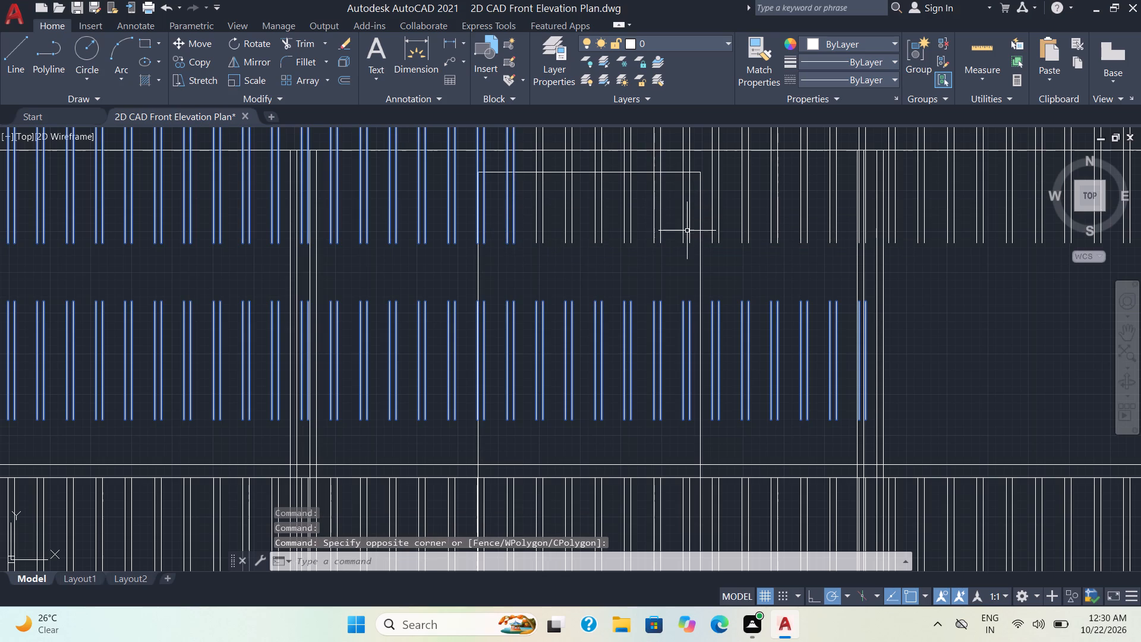
pyautogui.click(693, 242)
pyautogui.click(530, 206)
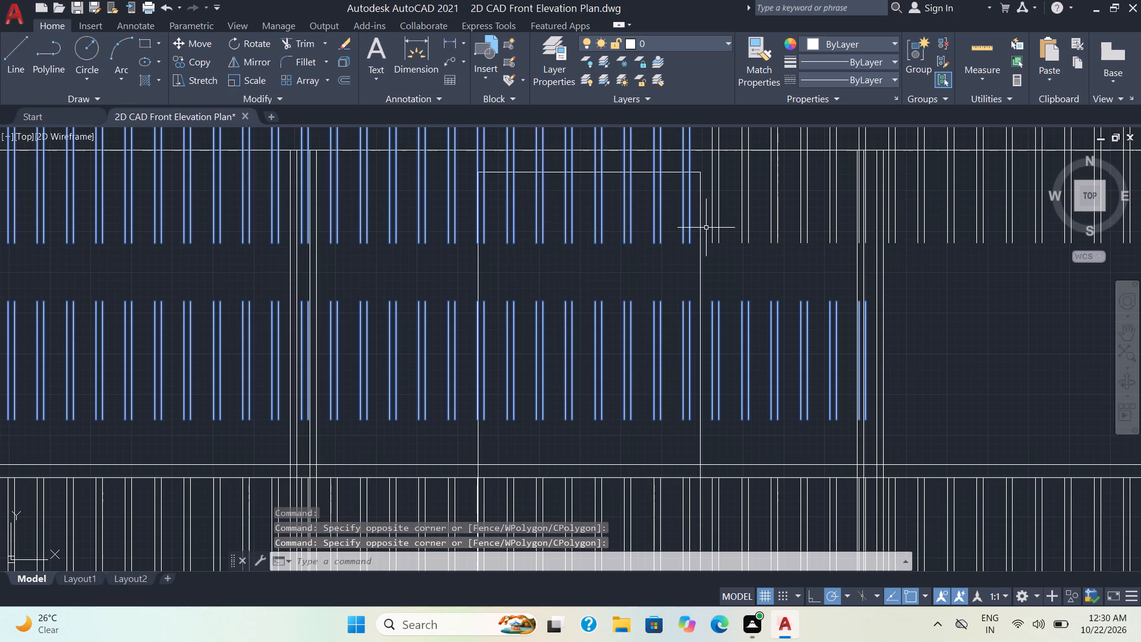
pyautogui.click(847, 245)
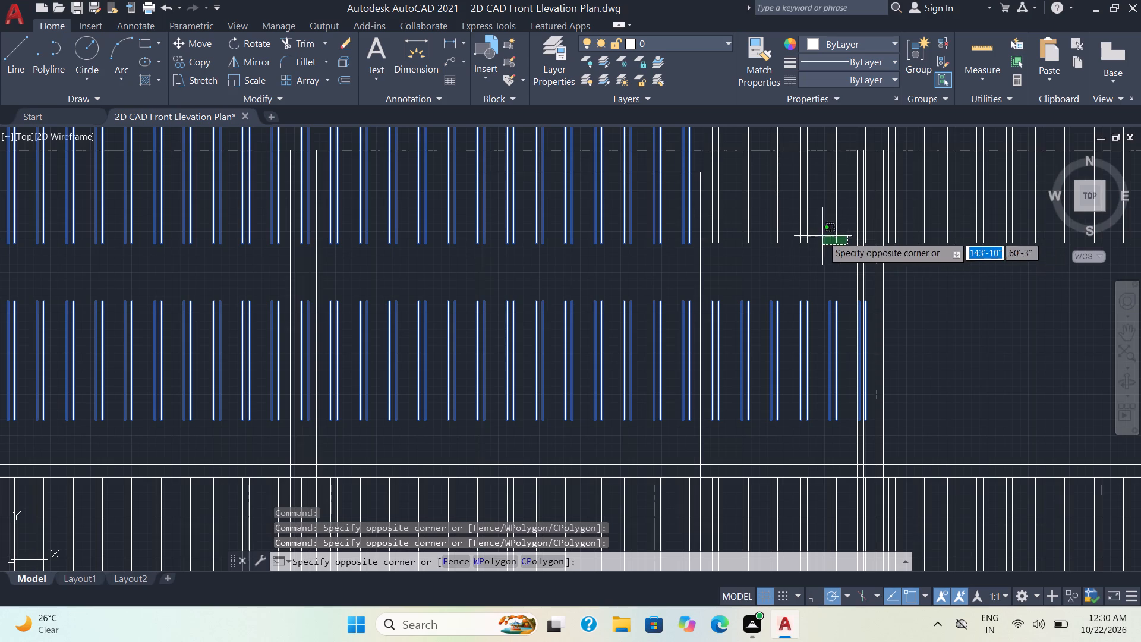
pyautogui.click(708, 219)
pyautogui.scroll(-1, 887, 275)
pyautogui.moveTo(943, 291); pyautogui.dragTo(940, 292, button='middle')
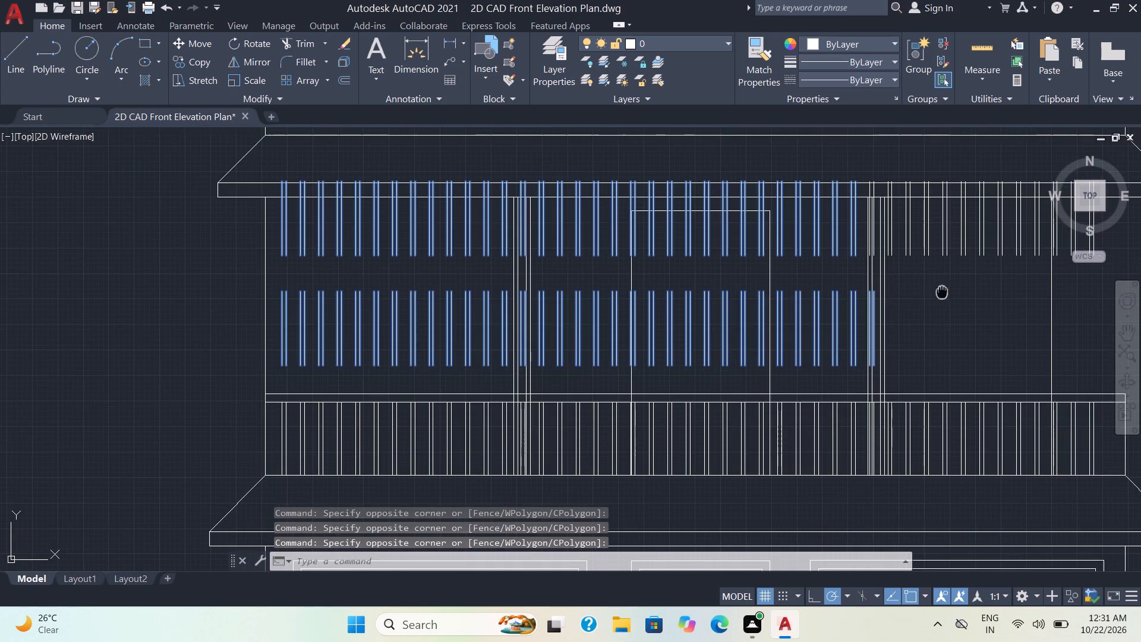
pyautogui.moveTo(940, 292); pyautogui.dragTo(620, 275, button='middle')
pyautogui.scroll(1, 593, 262)
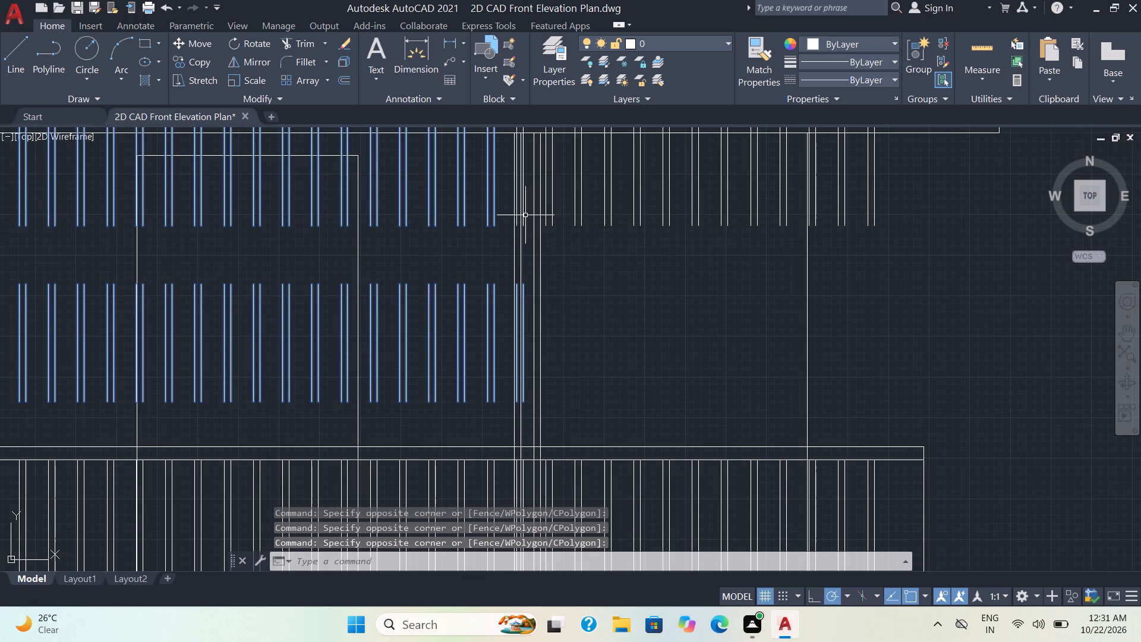
pyautogui.click(525, 215)
pyautogui.click(517, 217)
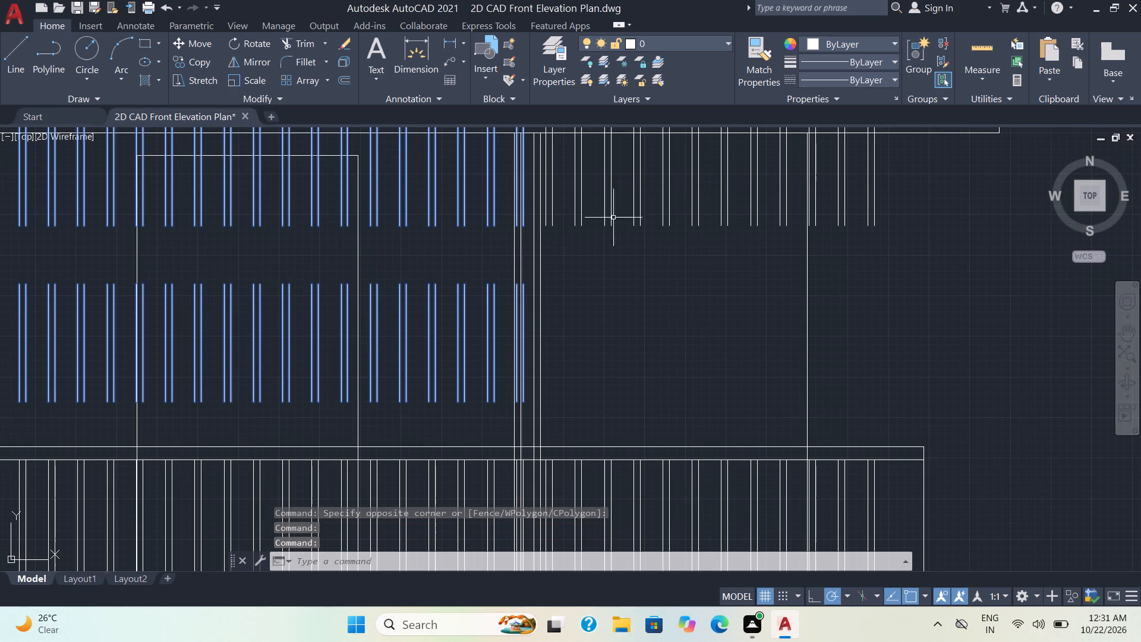
pyautogui.click(800, 226)
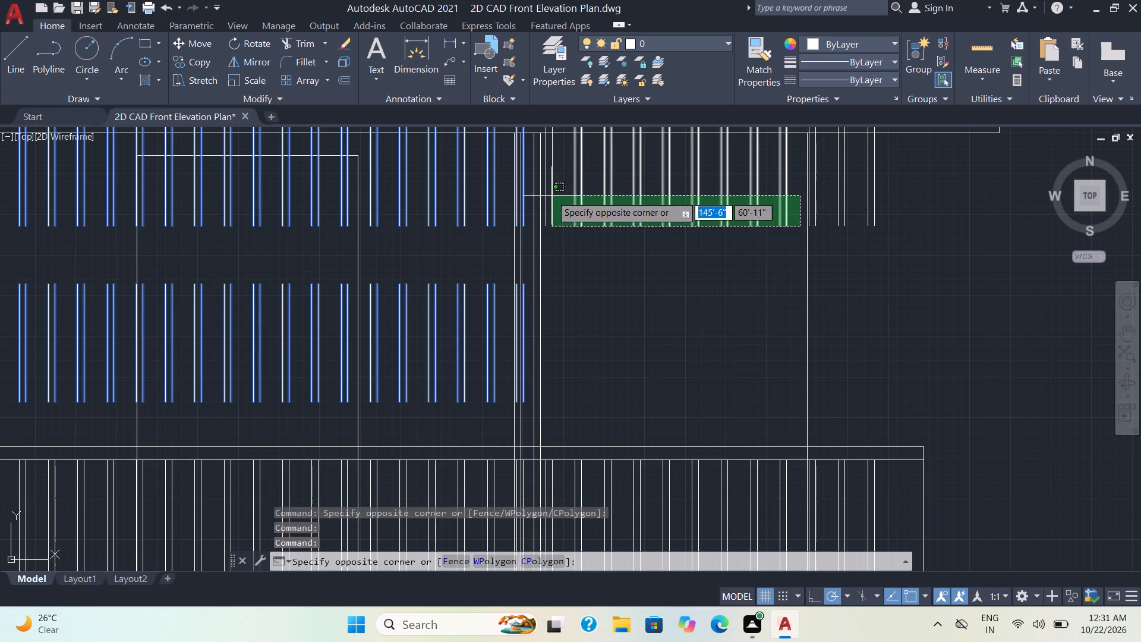
pyautogui.click(543, 201)
pyautogui.click(900, 236)
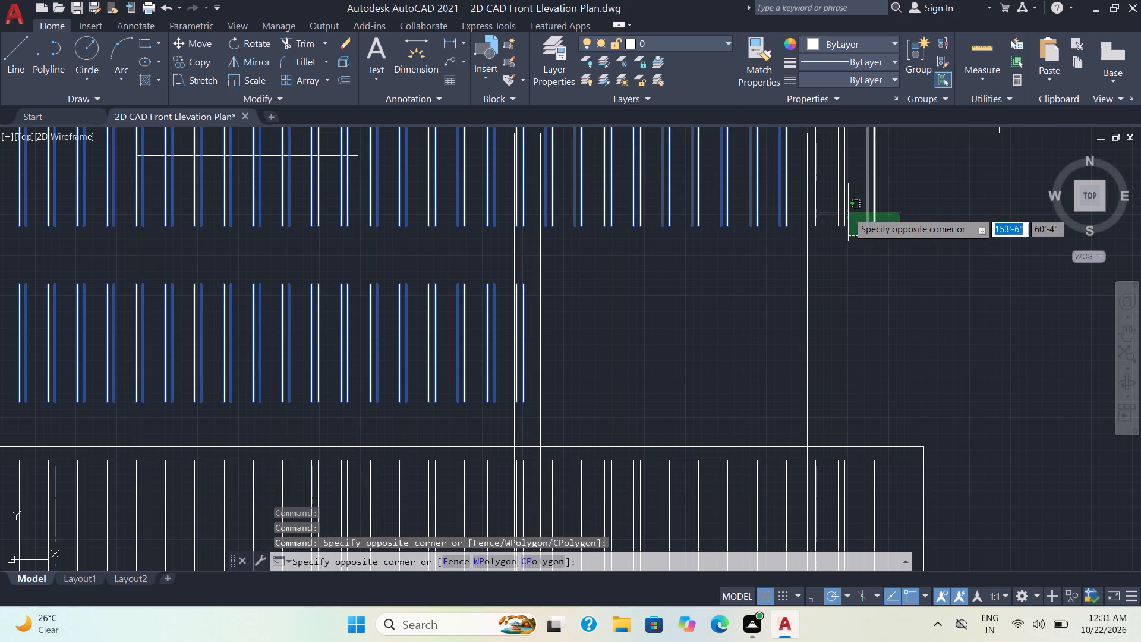
pyautogui.click(809, 209)
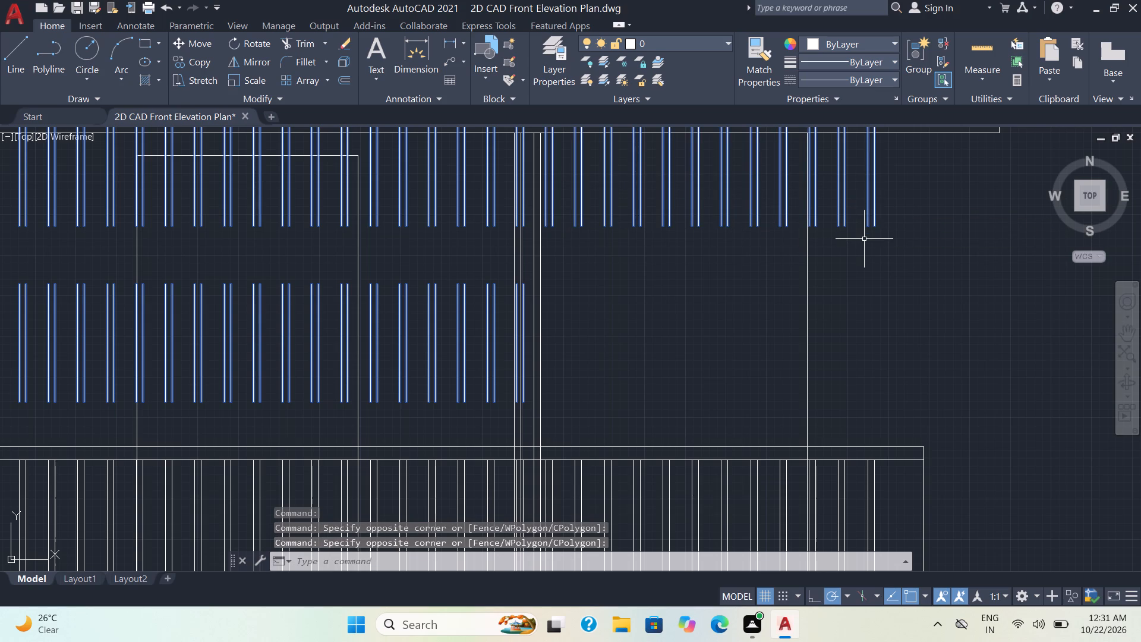
pyautogui.press('Delete')
pyautogui.scroll(-3, 718, 286)
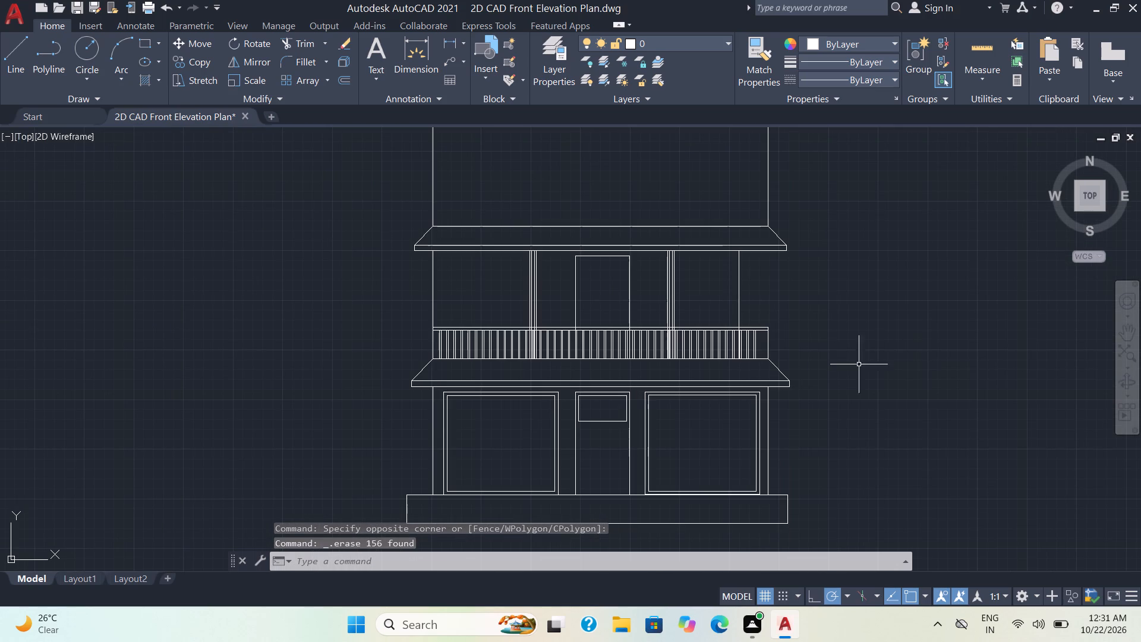
# Copy the middle railing's last baluster line pair 8" horizontally toward the railing's right end, using its upper endpoint as base point.
pyautogui.scroll(2, 756, 331)
pyautogui.moveTo(630, 294); pyautogui.dragTo(758, 295, button='middle')
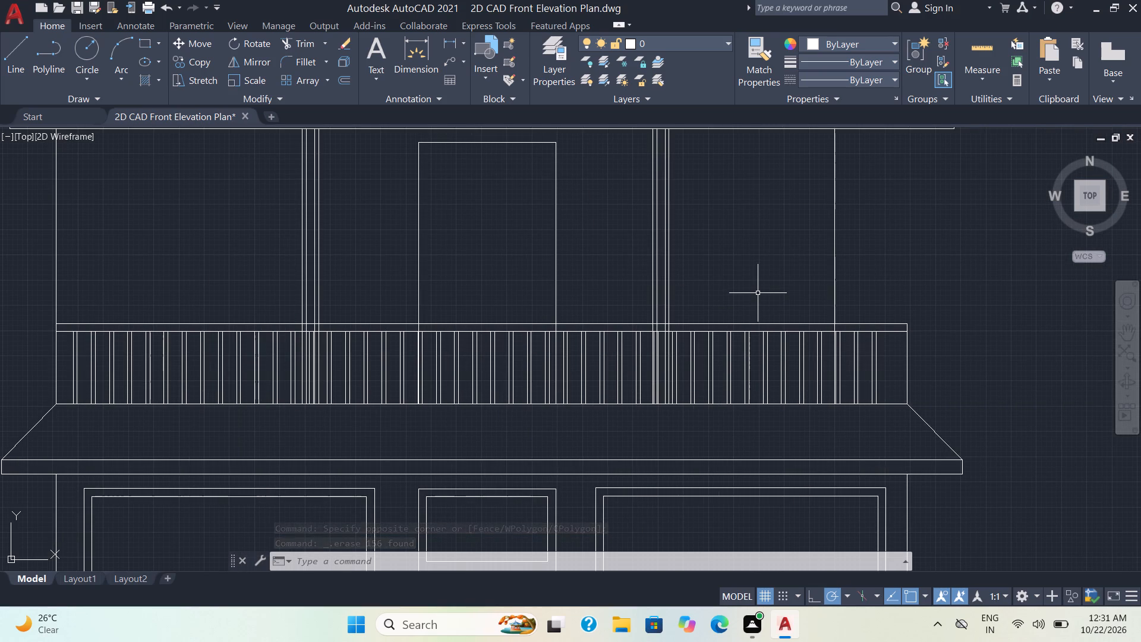
pyautogui.click(876, 375)
pyautogui.click(872, 375)
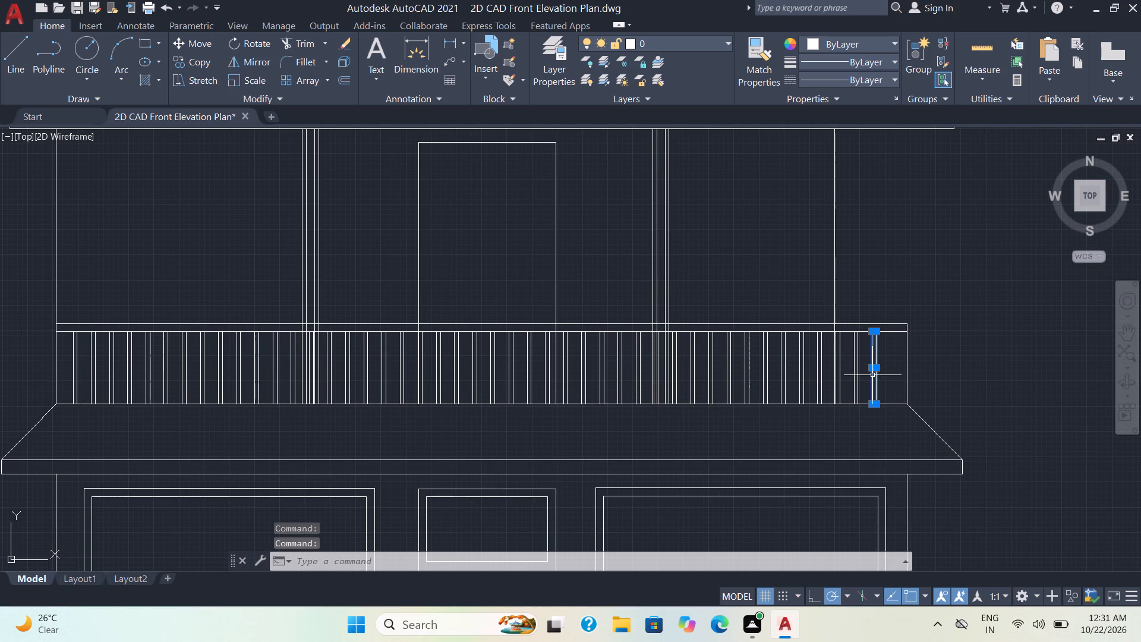
pyautogui.write('co')
pyautogui.press('Return')
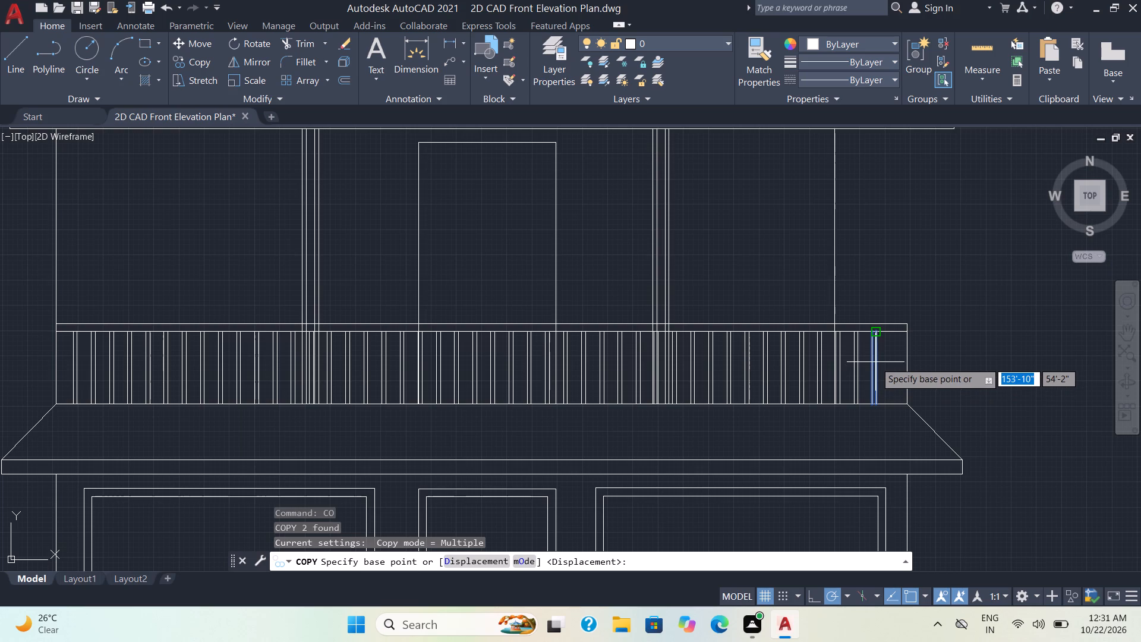
pyautogui.scroll(3, 875, 362)
pyautogui.click(864, 247)
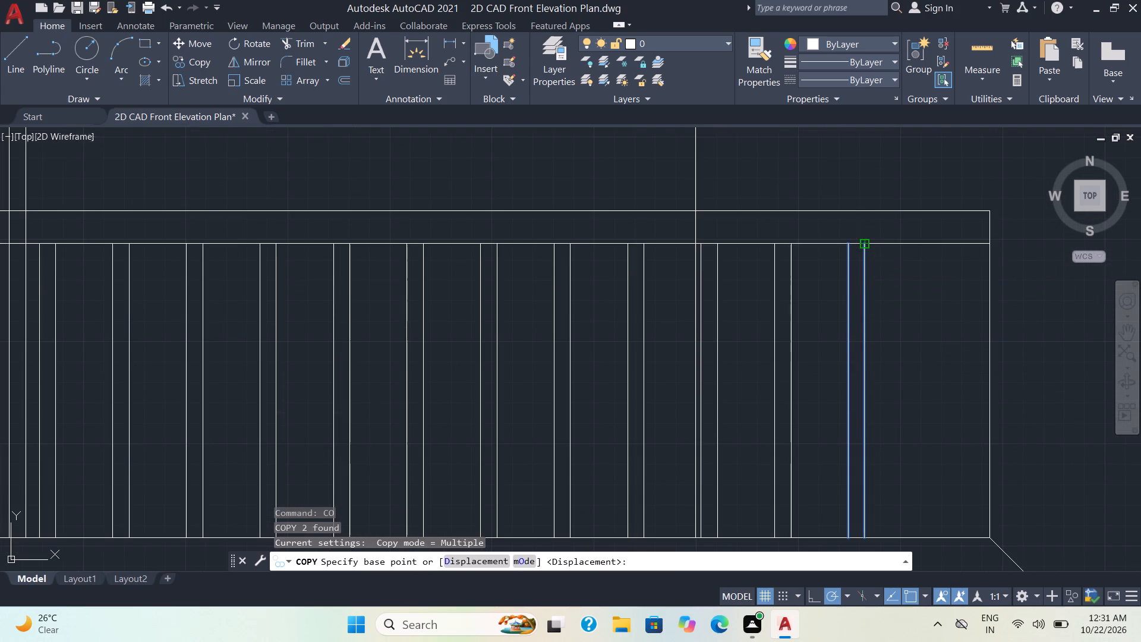
pyautogui.click(926, 244)
pyautogui.scroll(-1, 959, 272)
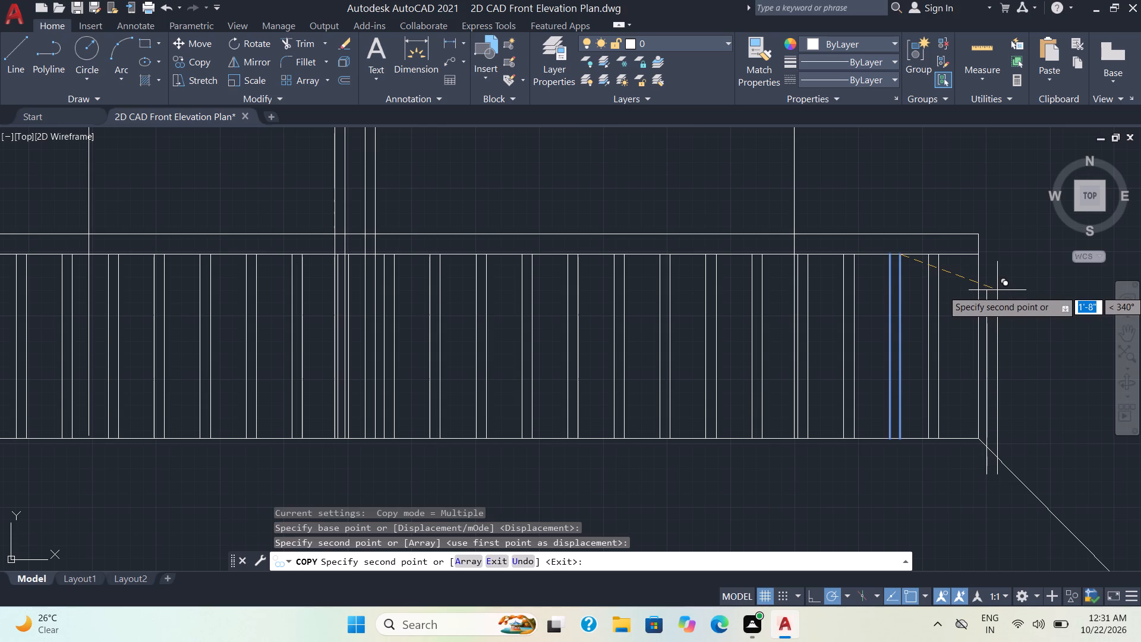
pyautogui.press('Escape')
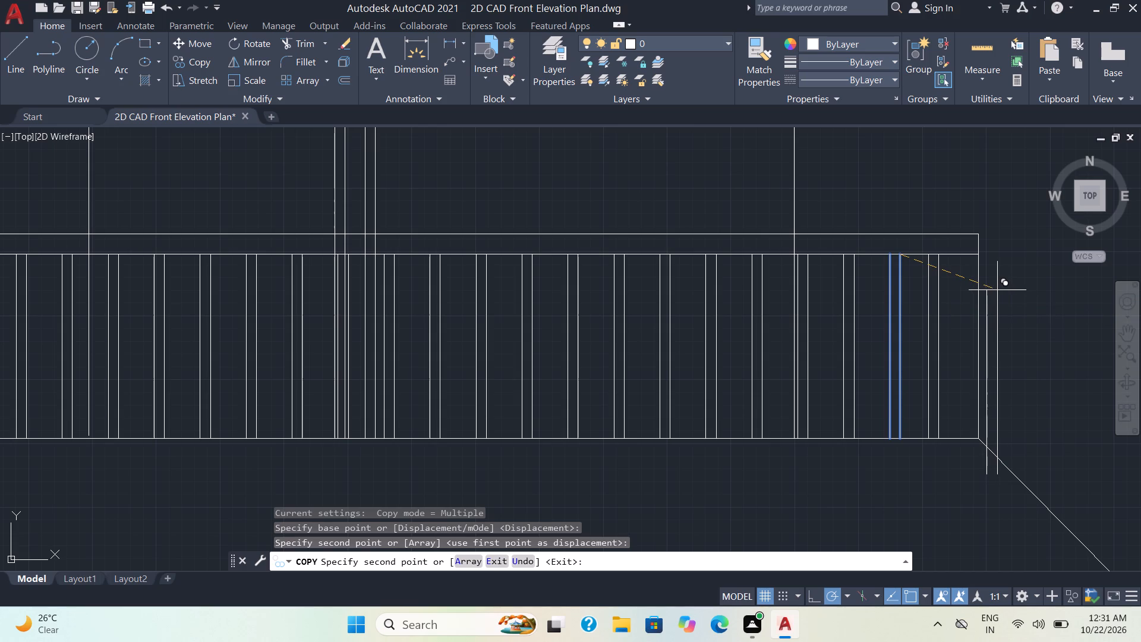
# Draw a rectangle about 3'-7" by 3'-8" below the left column pair, overlapping the balusters and the lower roof.
pyautogui.scroll(-2, 771, 288)
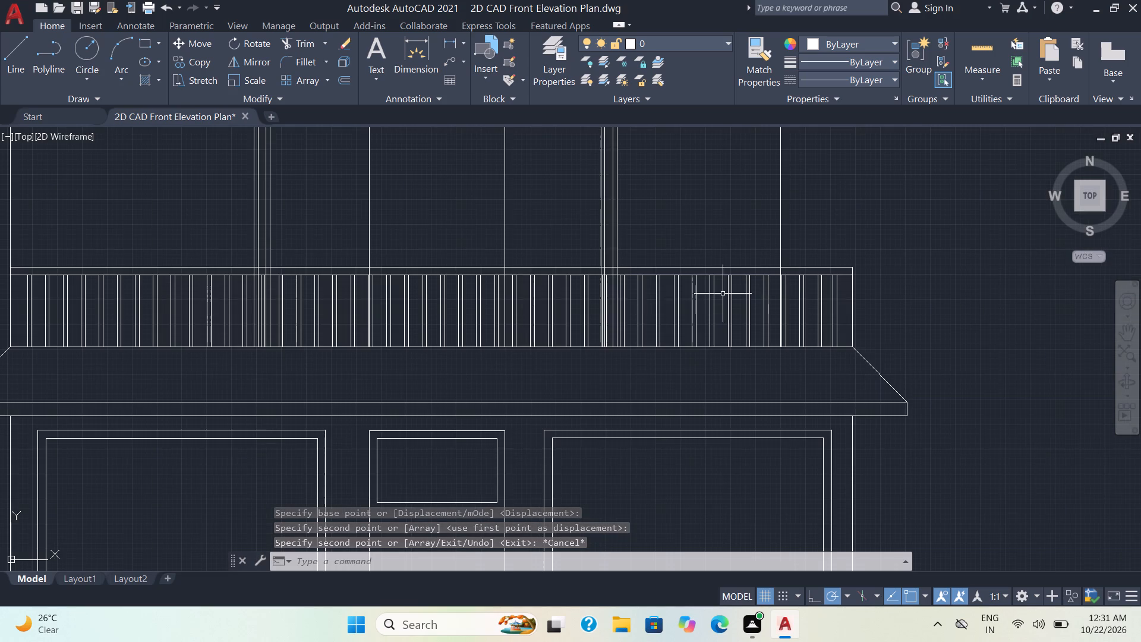
pyautogui.moveTo(592, 317); pyautogui.dragTo(776, 341, button='middle')
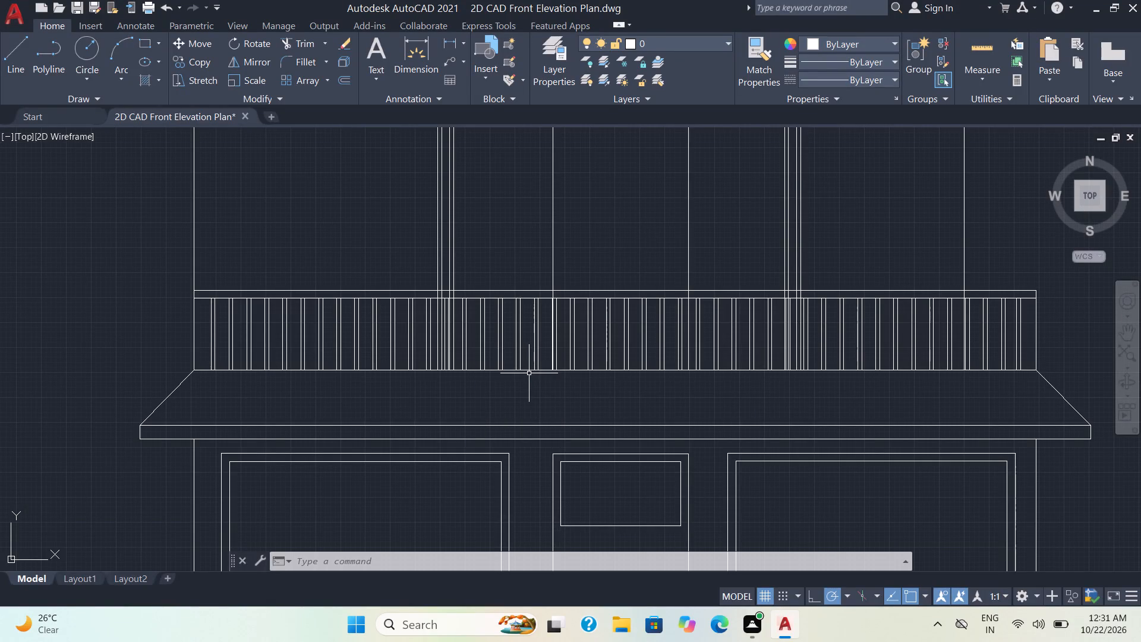
pyautogui.scroll(-1, 529, 375)
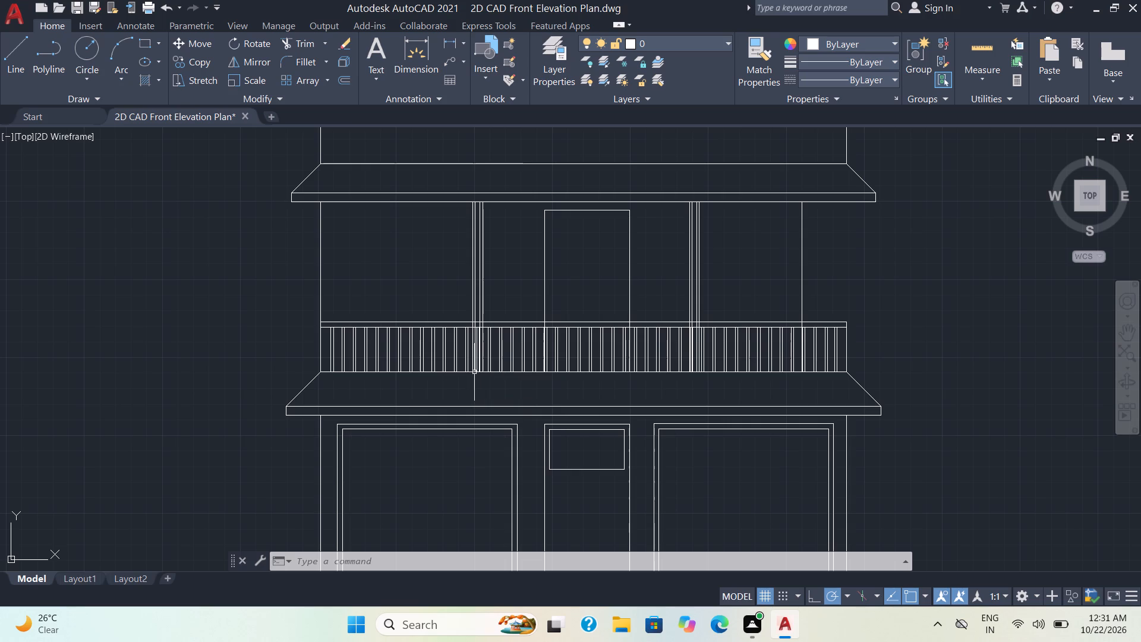
pyautogui.click(143, 44)
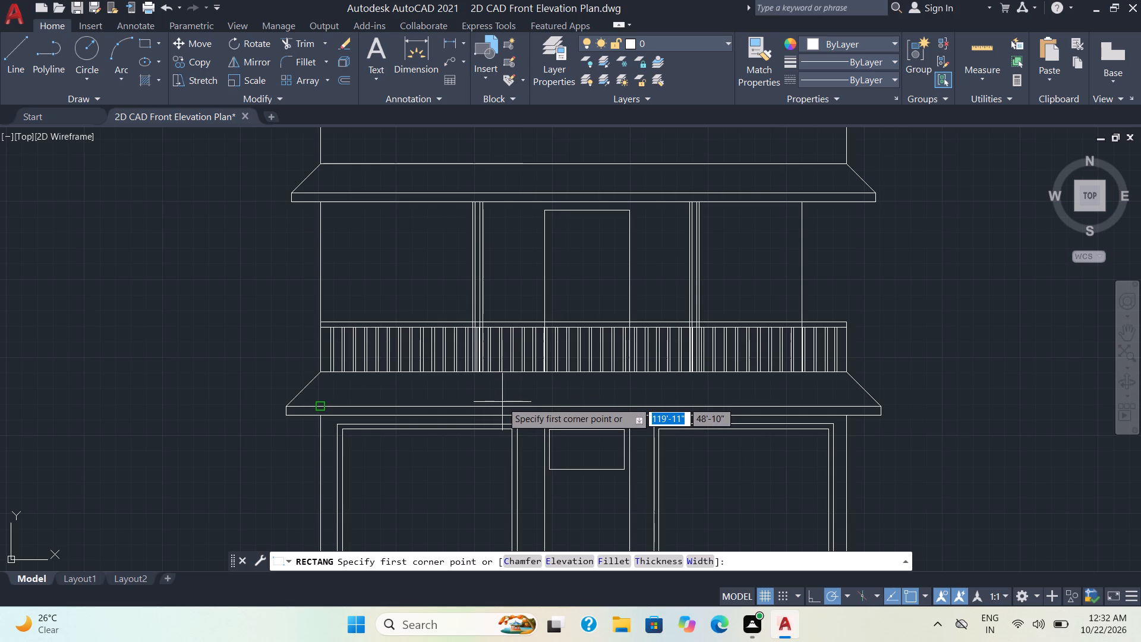
pyautogui.scroll(1, 502, 399)
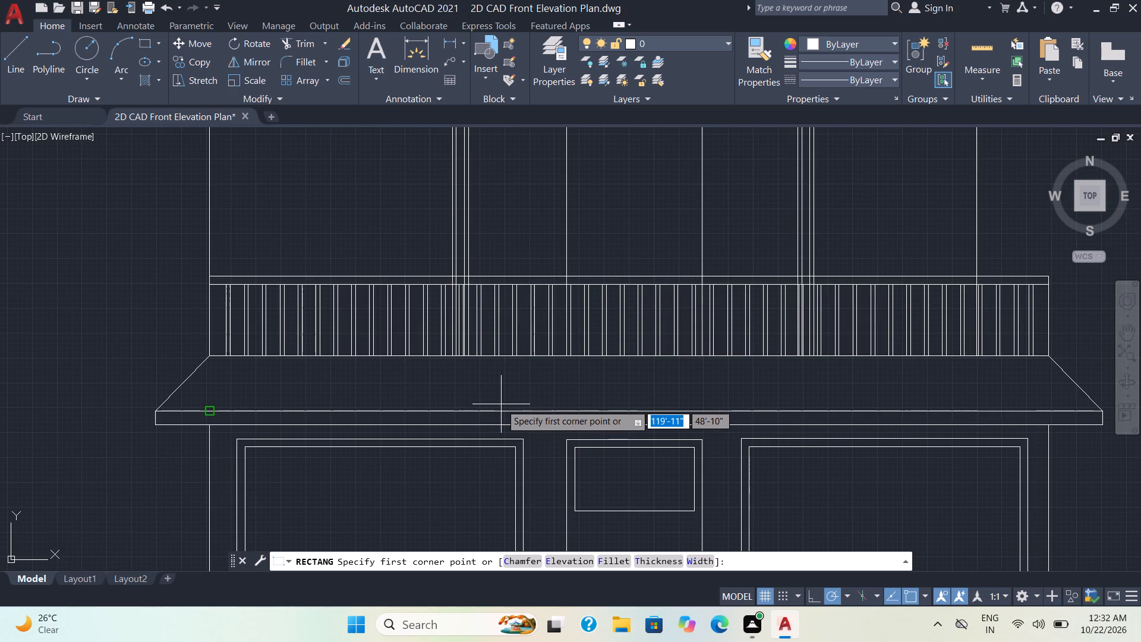
pyautogui.scroll(1, 500, 405)
pyautogui.click(500, 405)
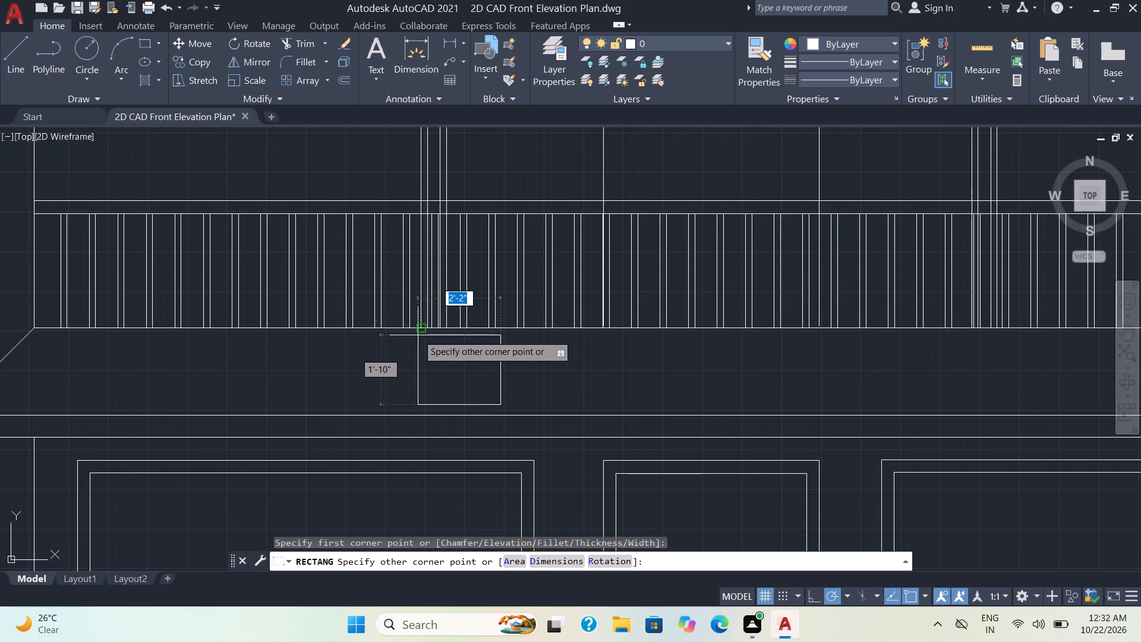
pyautogui.click(365, 265)
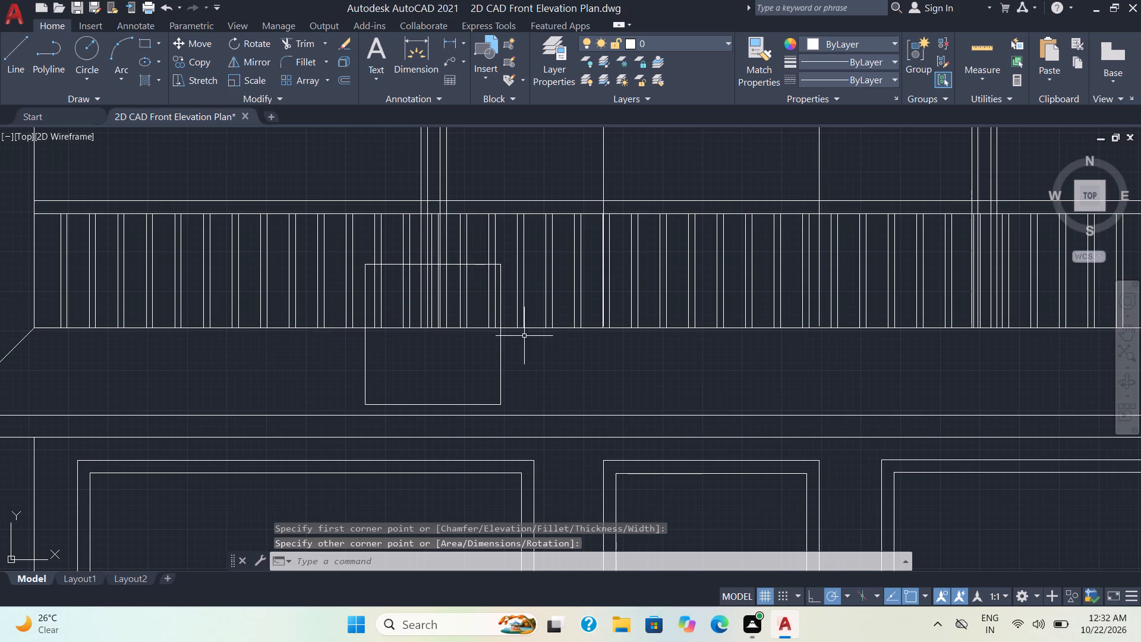
# Offset the new rectangle 2" inward to form a double frame.
pyautogui.press('o')
pyautogui.press('Return')
pyautogui.press('2')
pyautogui.press('Return')
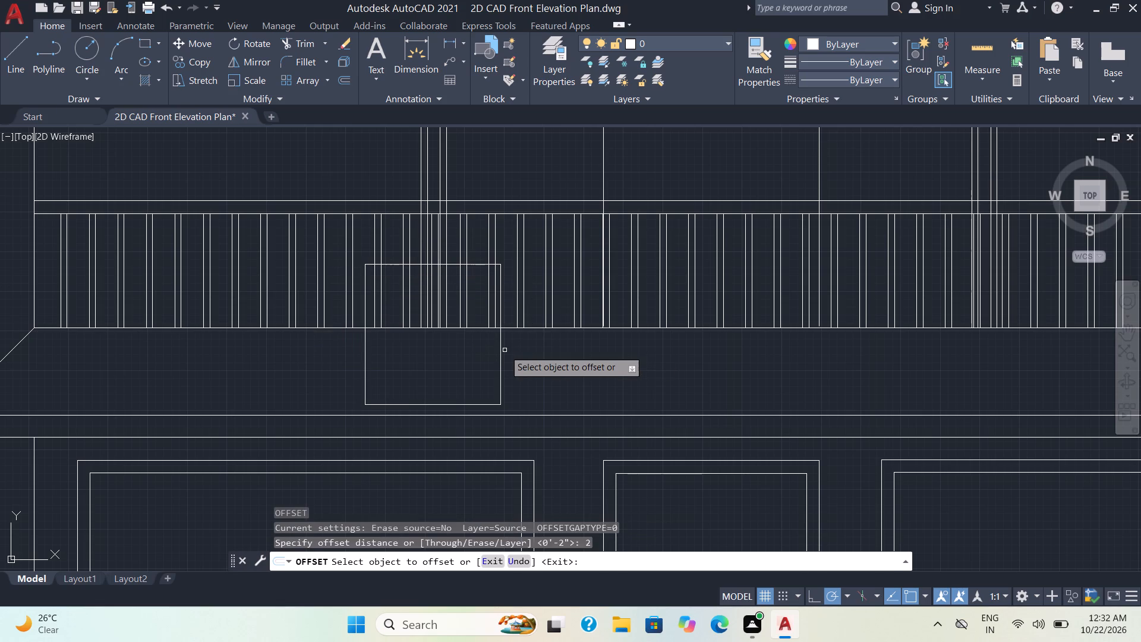
pyautogui.click(502, 345)
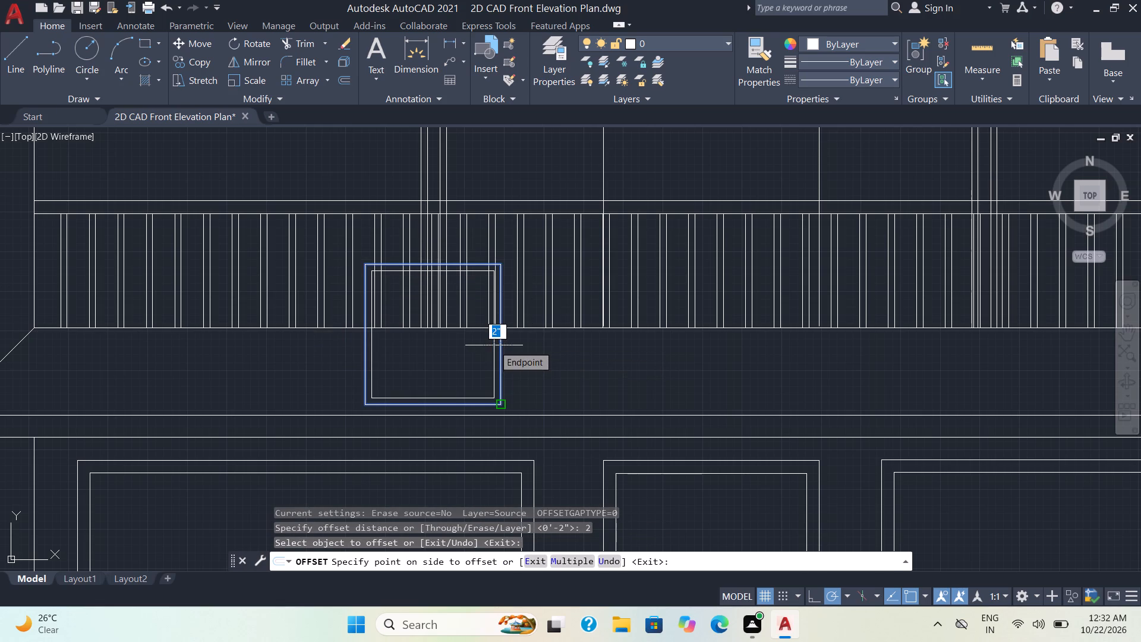
pyautogui.click(494, 345)
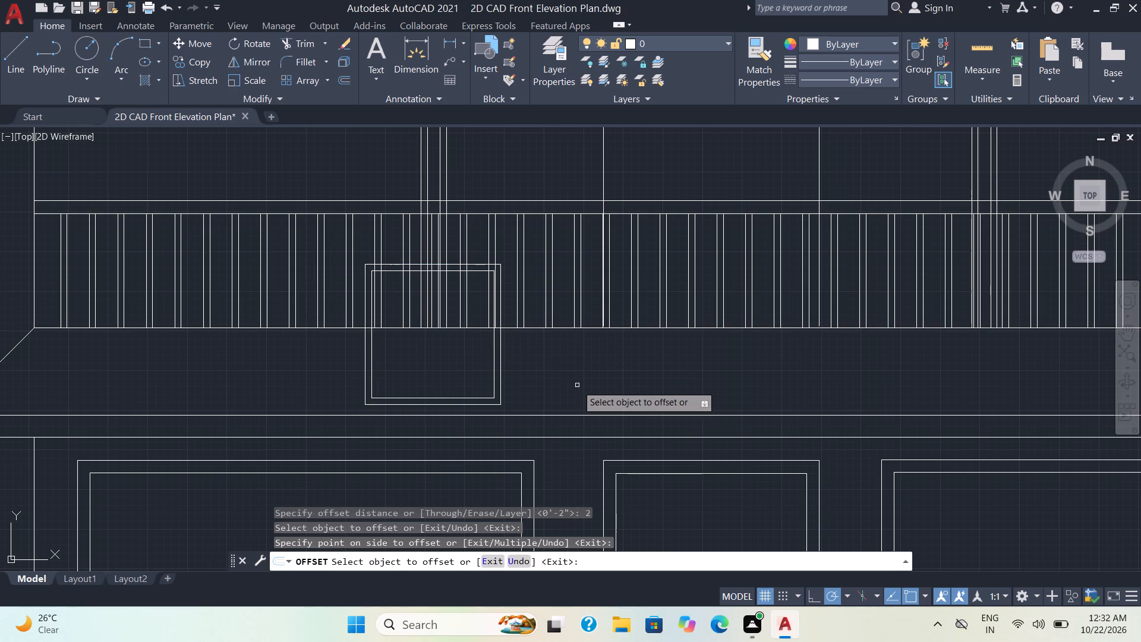
# Trim the baluster and column lines inside the inner rectangle and above the frame up to the handrail, keeping the outermost line on each side.
pyautogui.click(298, 43)
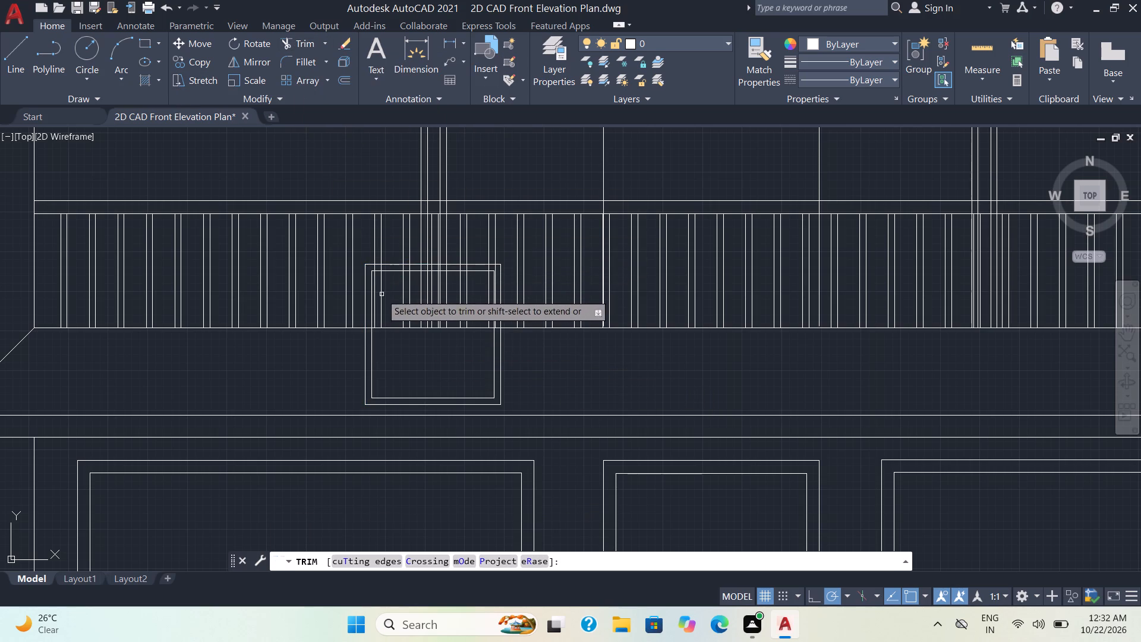
pyautogui.moveTo(375, 301); pyautogui.dragTo(402, 304)
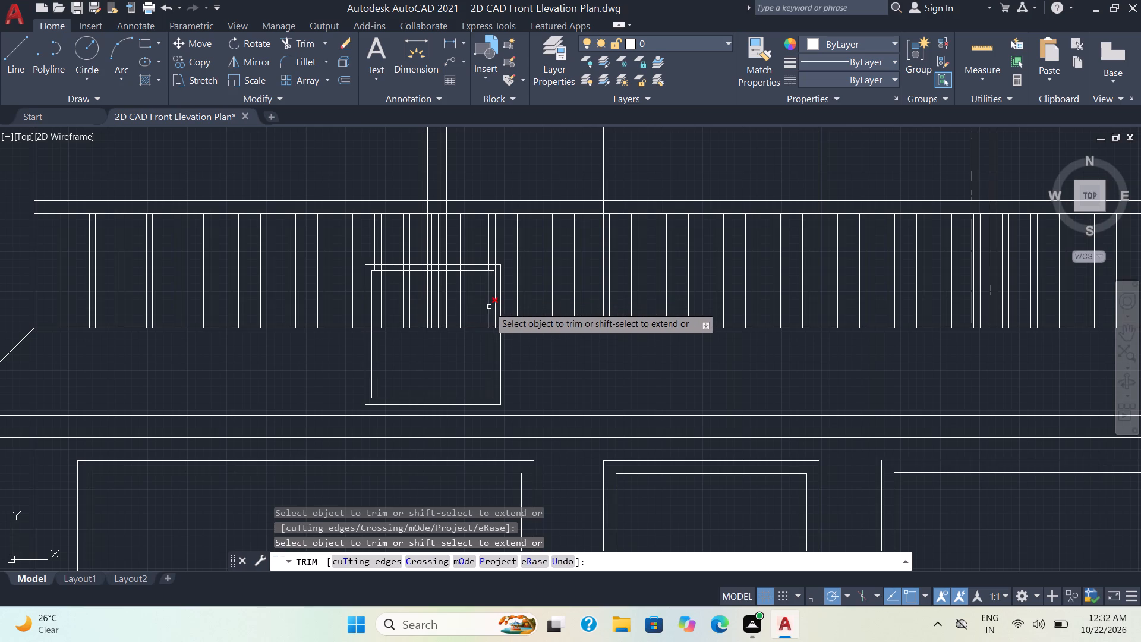
pyautogui.click(489, 307)
pyautogui.moveTo(482, 302); pyautogui.dragTo(383, 301)
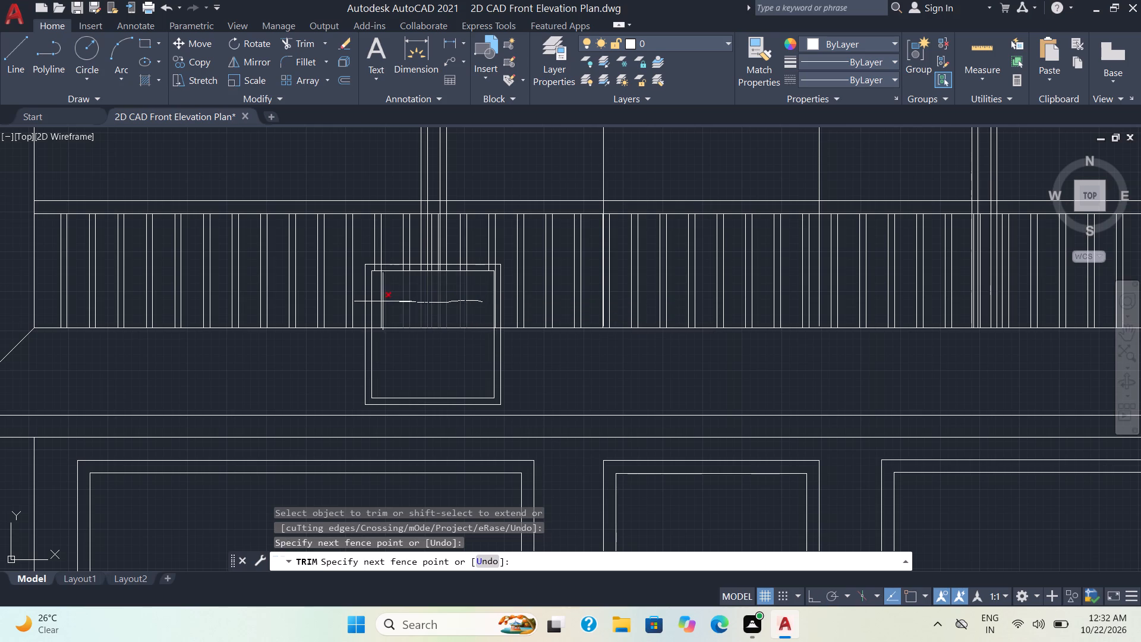
pyautogui.moveTo(383, 301); pyautogui.dragTo(378, 301)
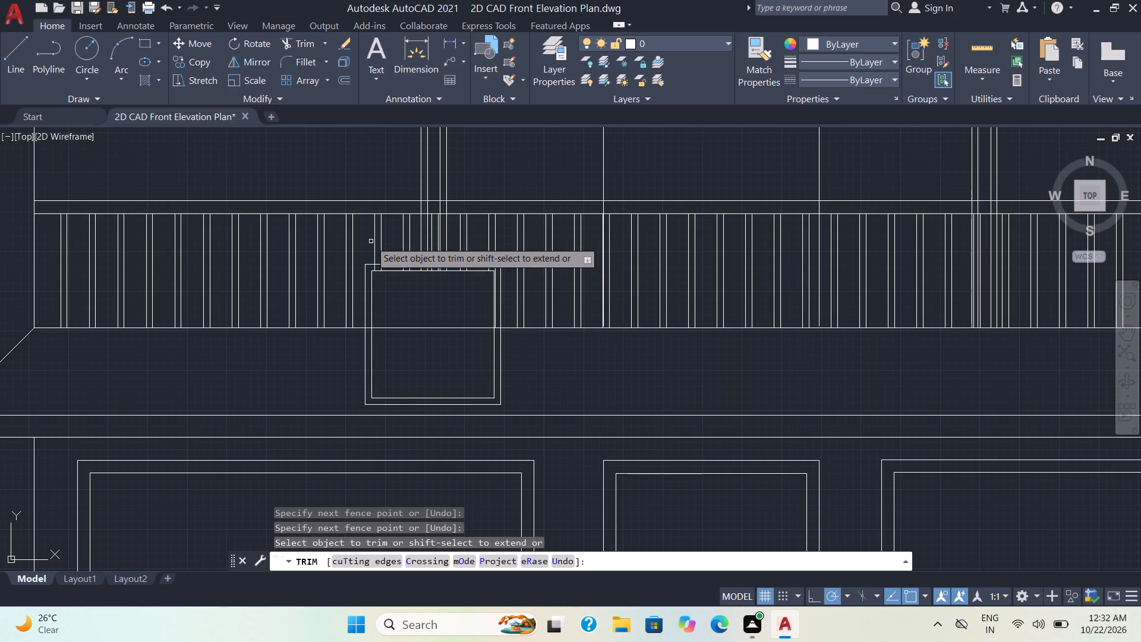
pyautogui.moveTo(379, 244); pyautogui.dragTo(410, 250)
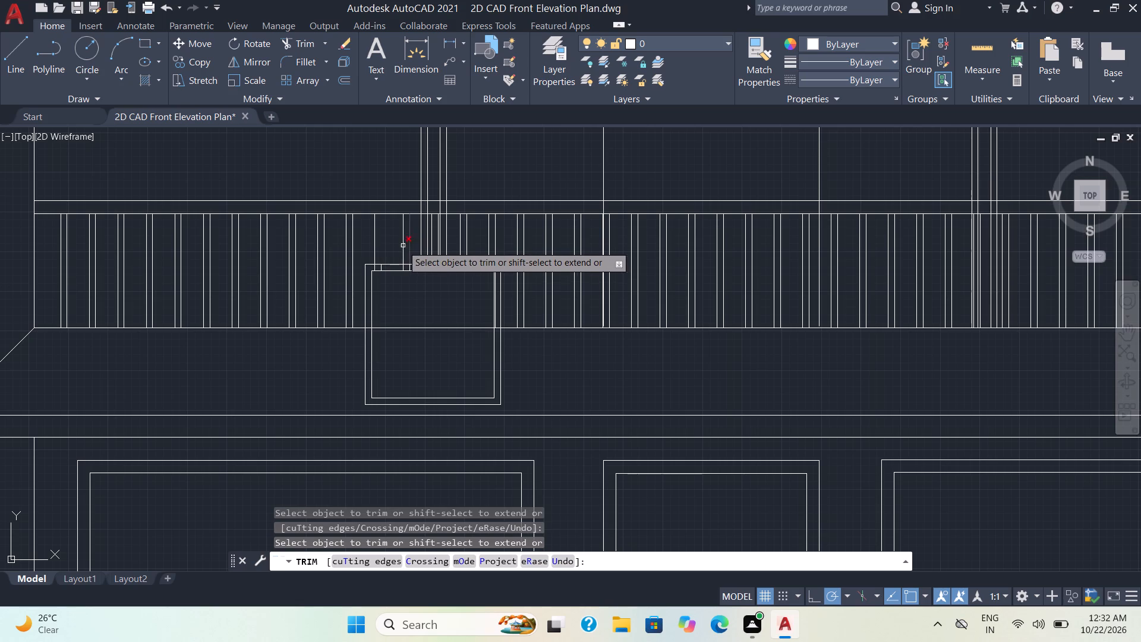
pyautogui.moveTo(392, 244); pyautogui.dragTo(440, 248)
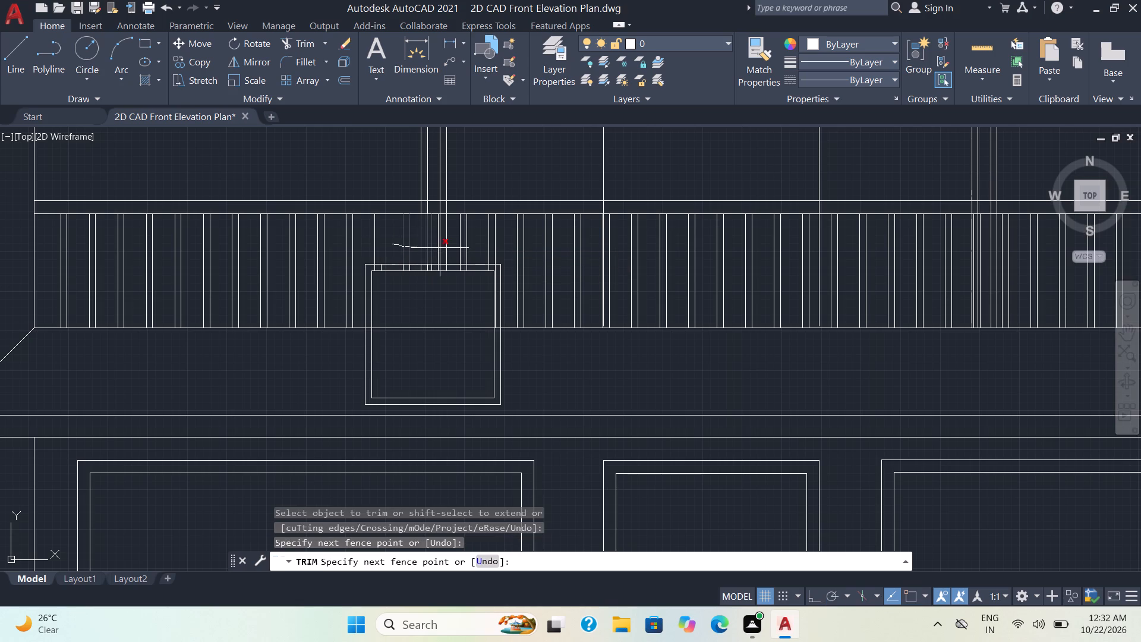
pyautogui.moveTo(440, 248); pyautogui.dragTo(478, 246)
pyautogui.moveTo(478, 246); pyautogui.dragTo(490, 246)
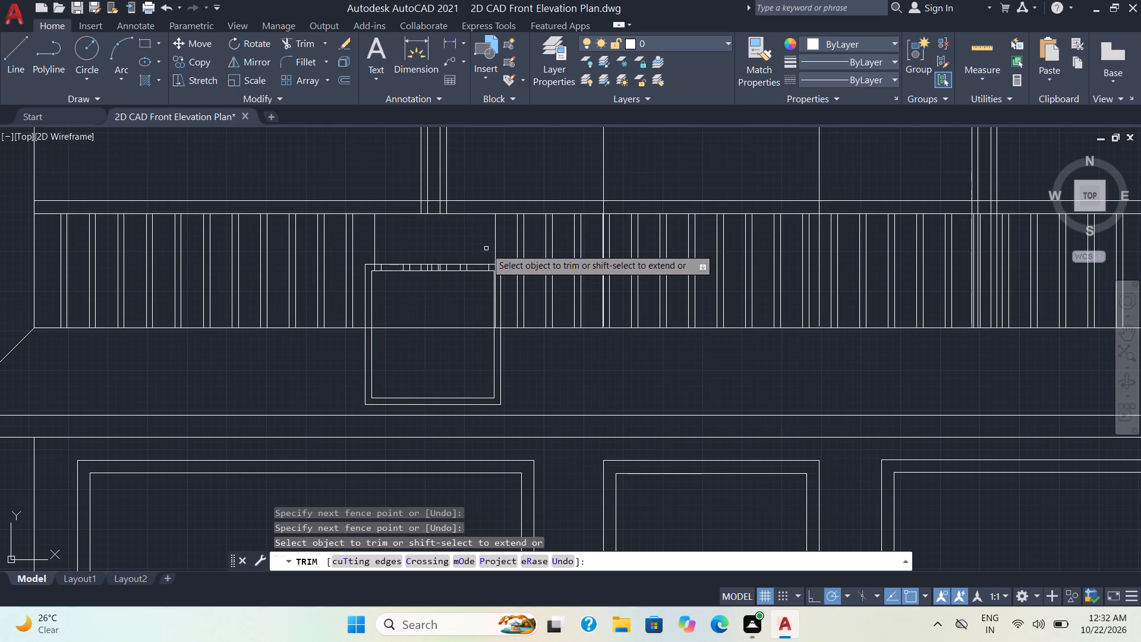
# Trim the leftover baluster and column stubs and the roof's top line out of the band between the two rectangles.
pyautogui.scroll(2, 486, 248)
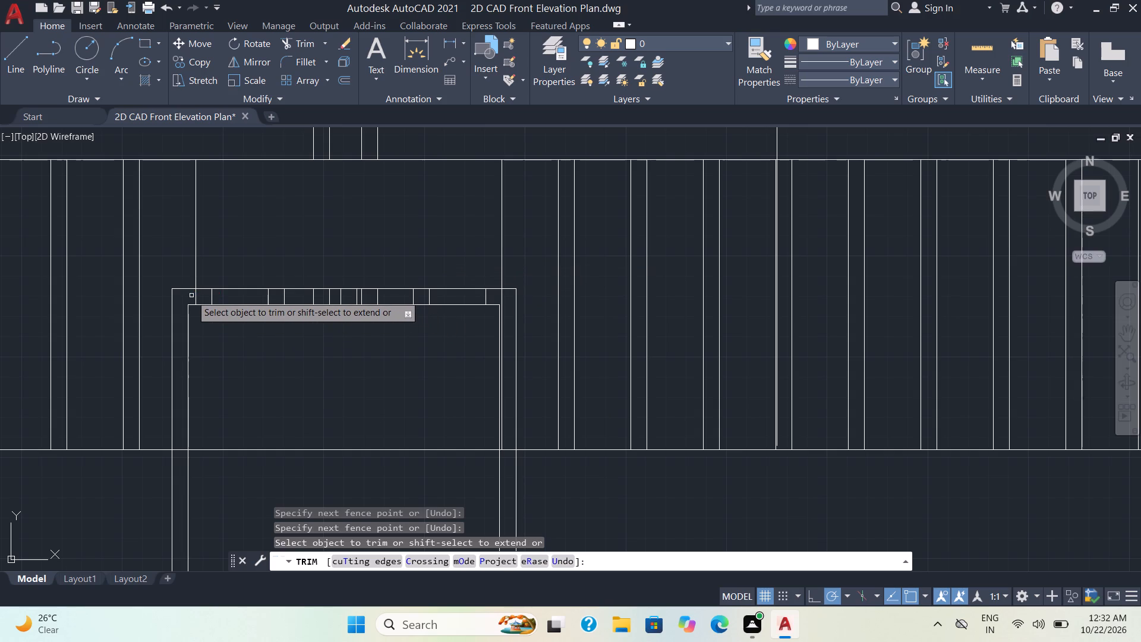
pyautogui.moveTo(191, 295); pyautogui.dragTo(324, 298)
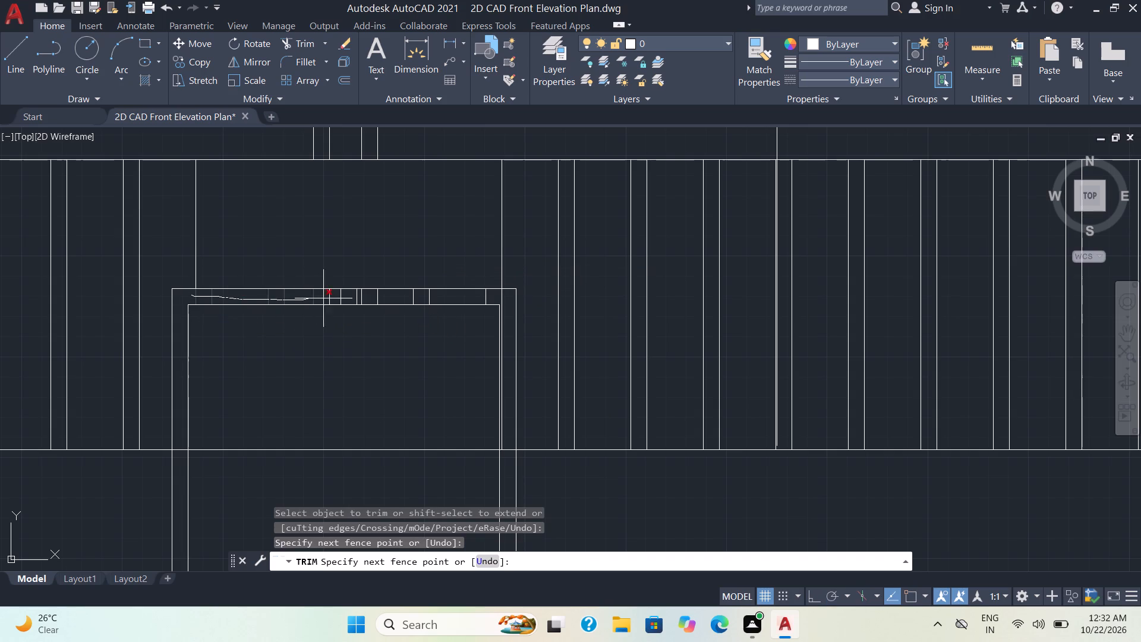
pyautogui.moveTo(324, 298); pyautogui.dragTo(499, 304)
pyautogui.moveTo(499, 304); pyautogui.dragTo(505, 295)
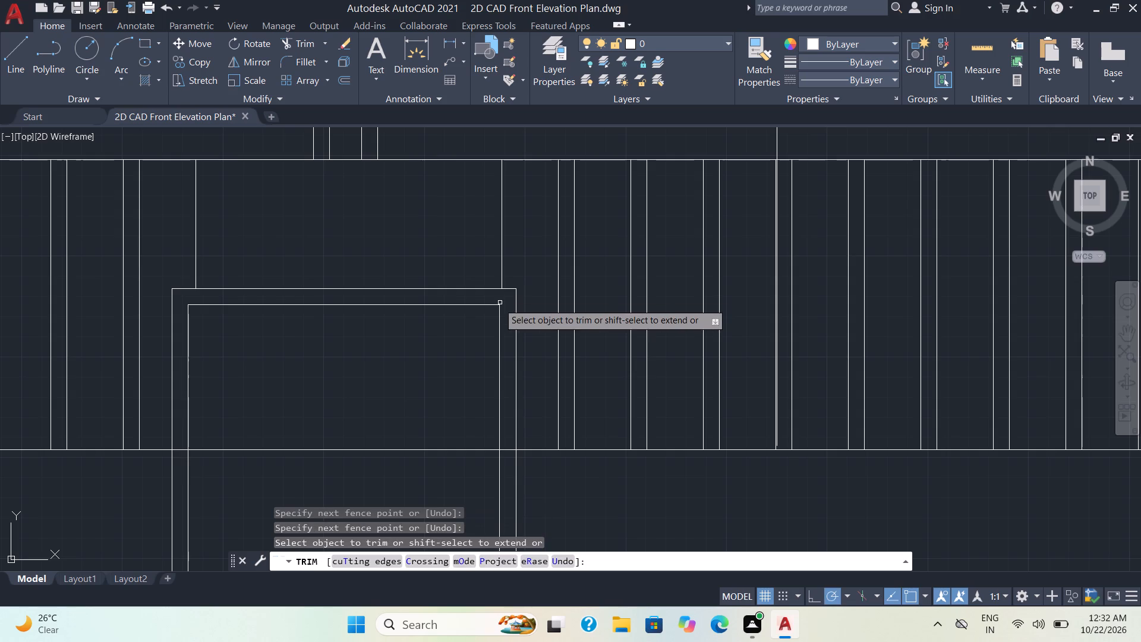
pyautogui.scroll(-2, 487, 320)
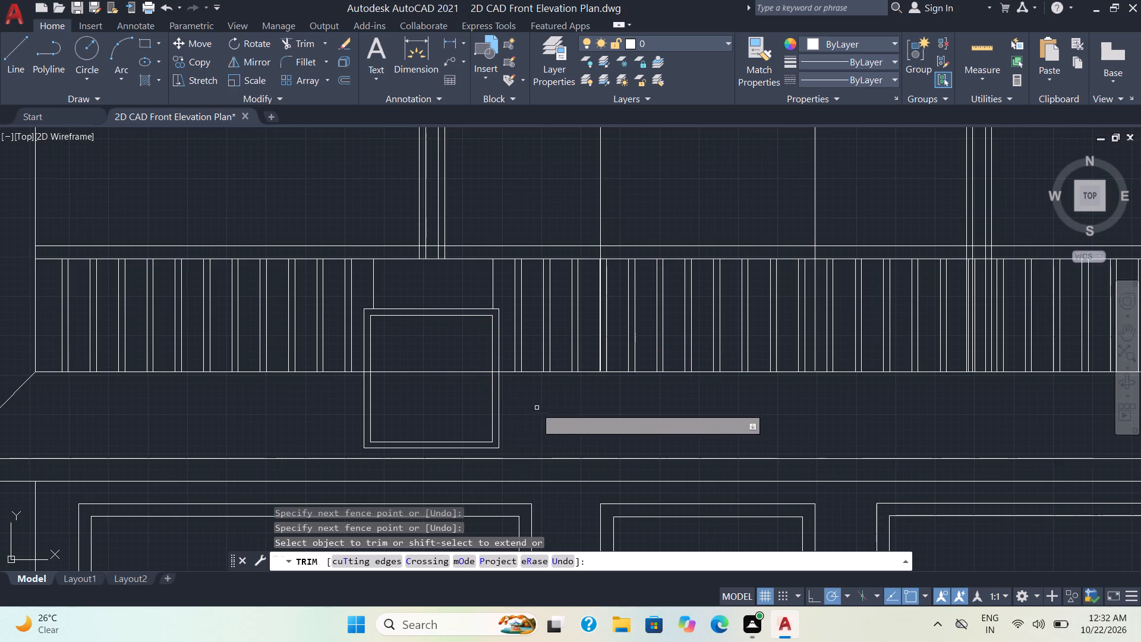
pyautogui.scroll(1, 461, 404)
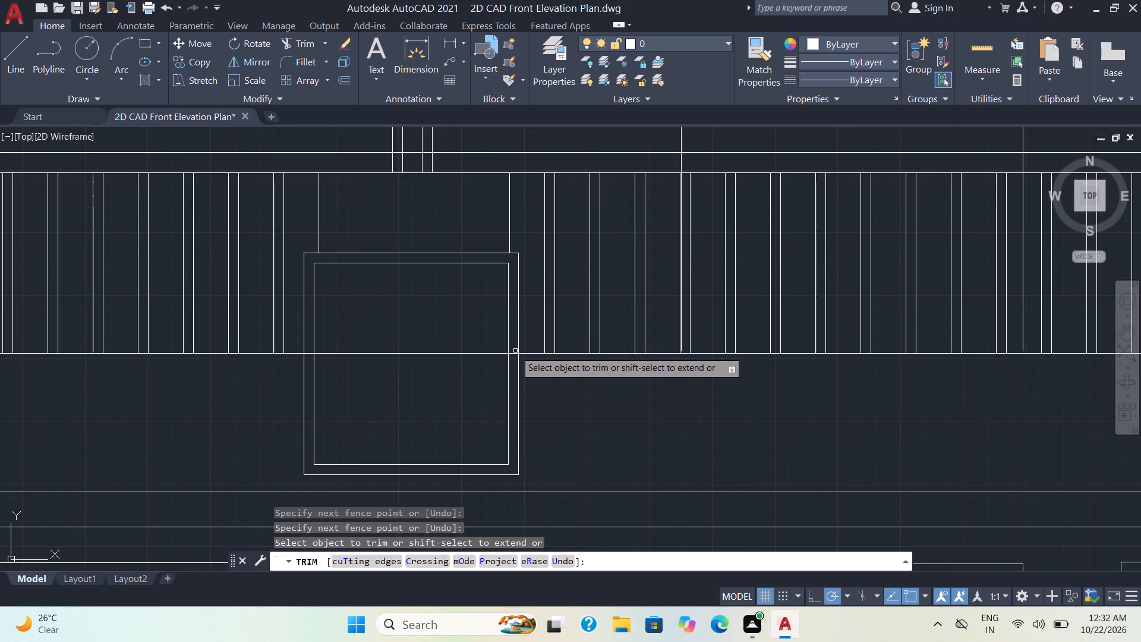
pyautogui.click(515, 353)
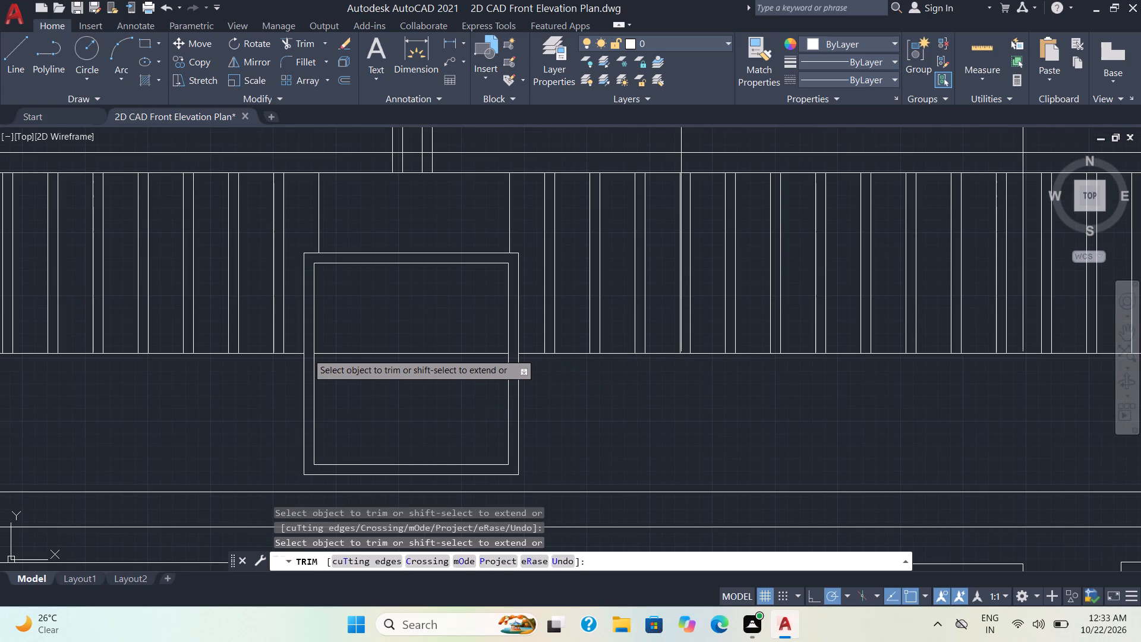
pyautogui.click(307, 353)
pyautogui.scroll(-1, 642, 380)
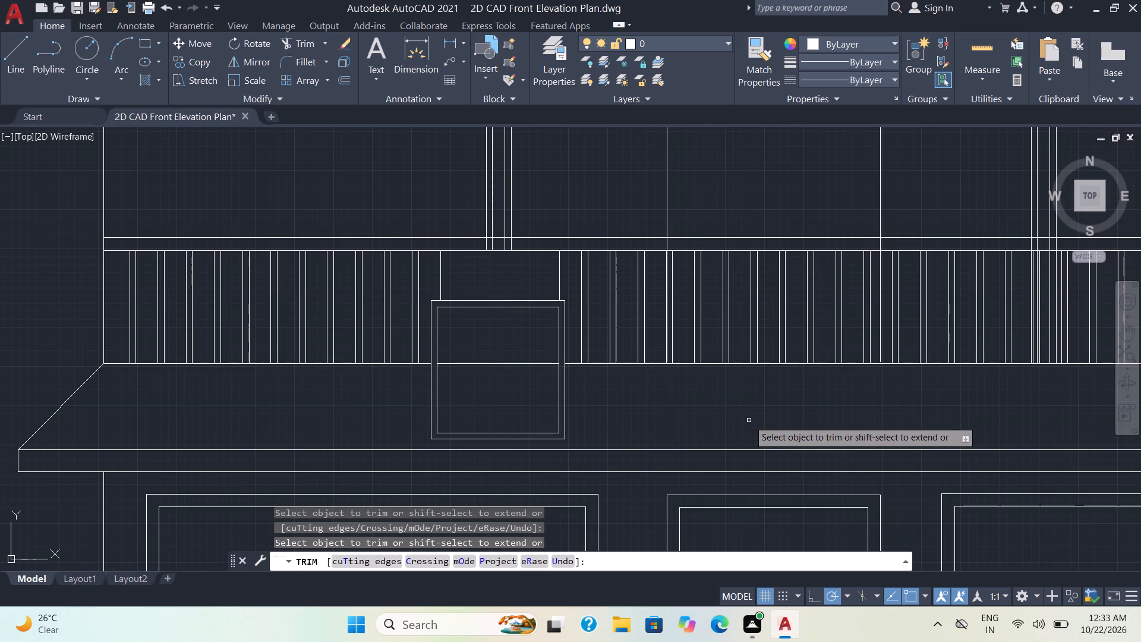
pyautogui.moveTo(745, 411); pyautogui.dragTo(604, 301, button='middle')
pyautogui.scroll(-1, 604, 301)
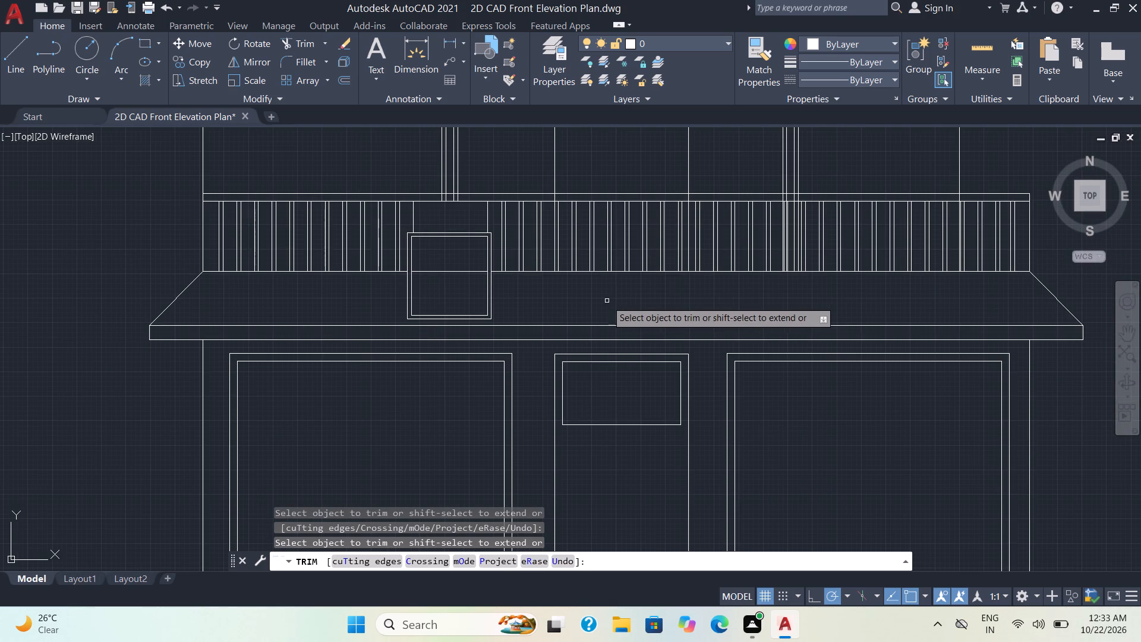
pyautogui.moveTo(616, 297); pyautogui.dragTo(560, 342, button='middle')
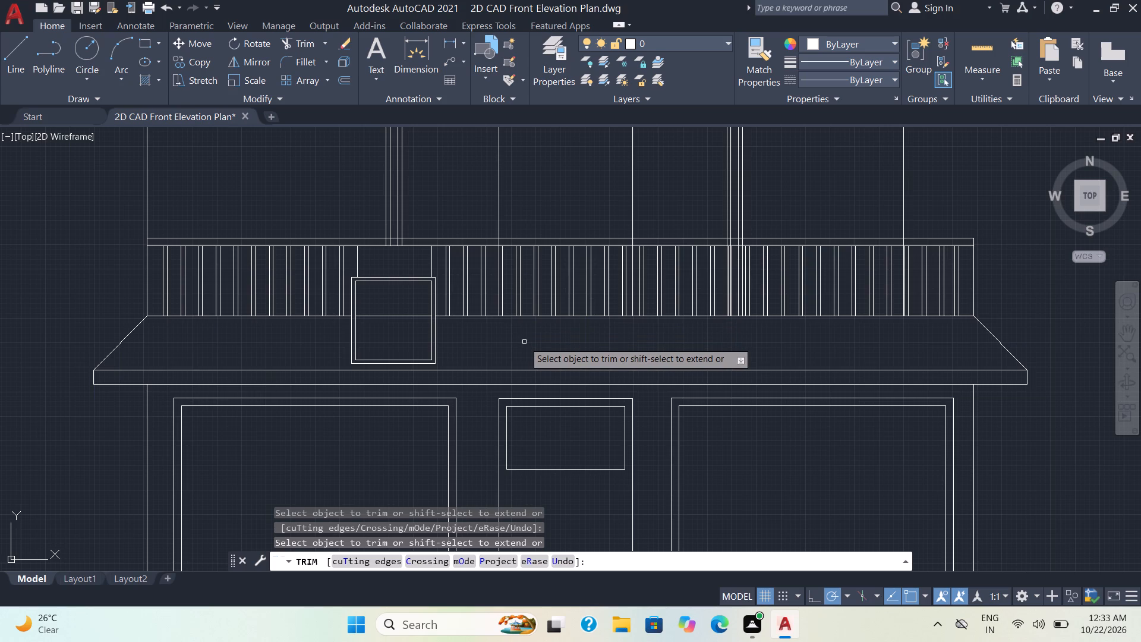
# Copy the double frame about 14'-3" horizontally so the copy sits below the right column pair.
pyautogui.moveTo(524, 342); pyautogui.dragTo(470, 339, button='middle')
pyautogui.press('Escape')
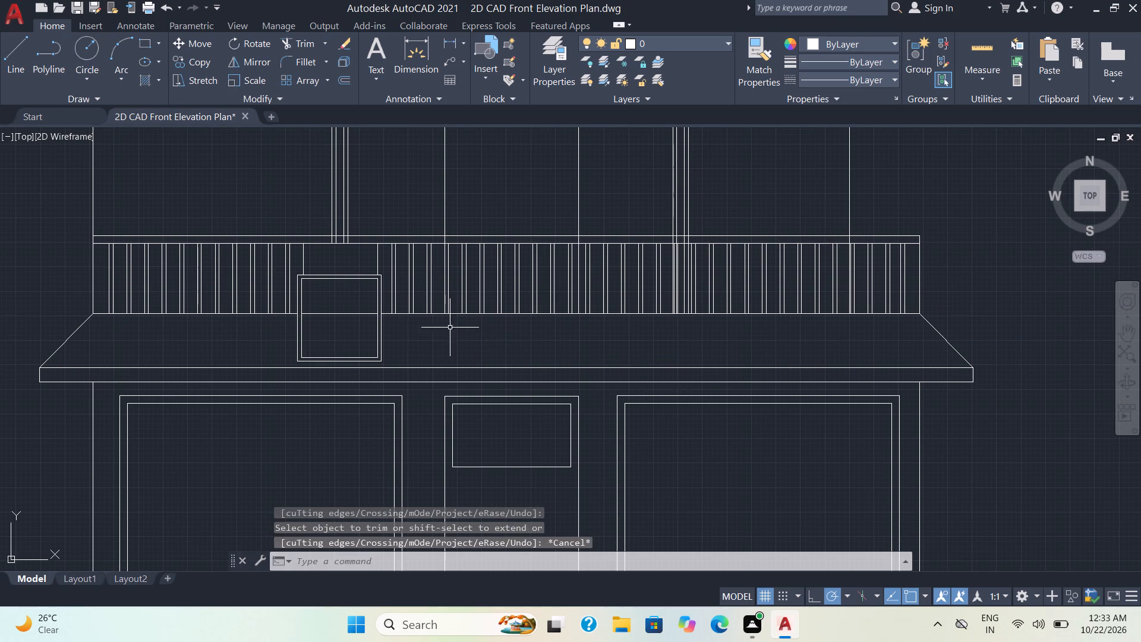
pyautogui.click(394, 333)
pyautogui.click(352, 319)
pyautogui.press('c')
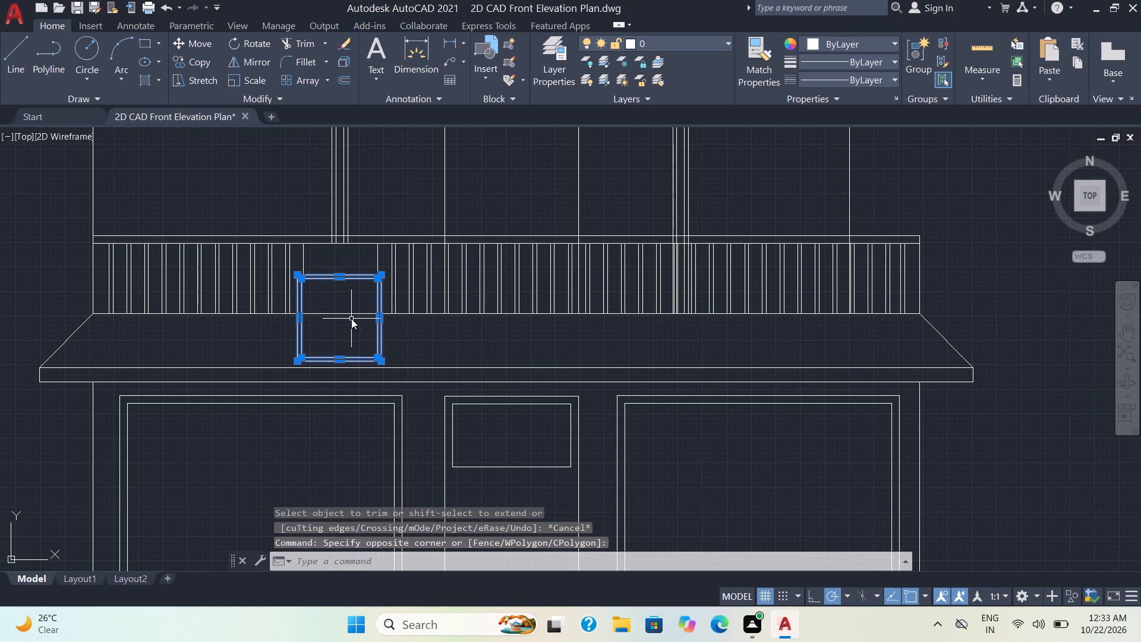
pyautogui.press('o')
pyautogui.press('Return')
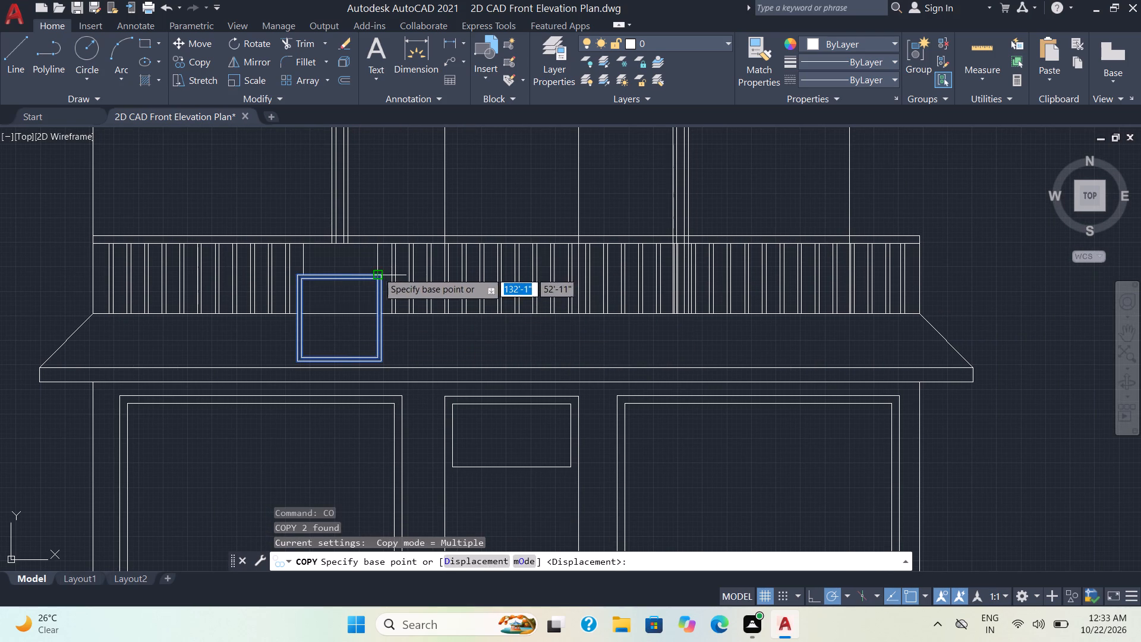
pyautogui.click(342, 302)
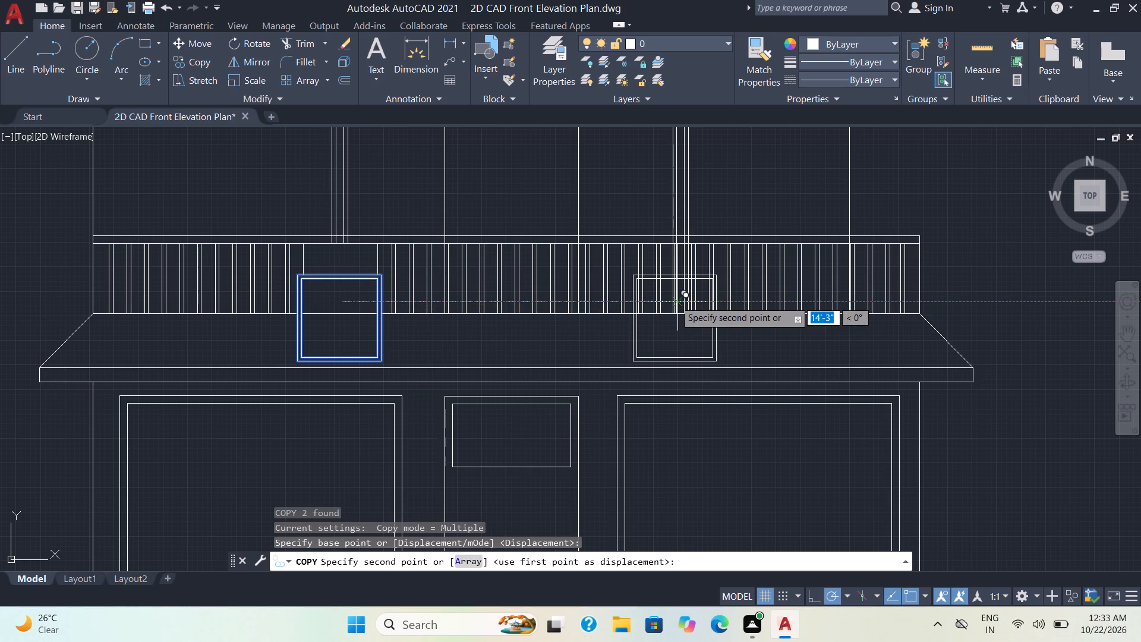
pyautogui.scroll(1, 675, 301)
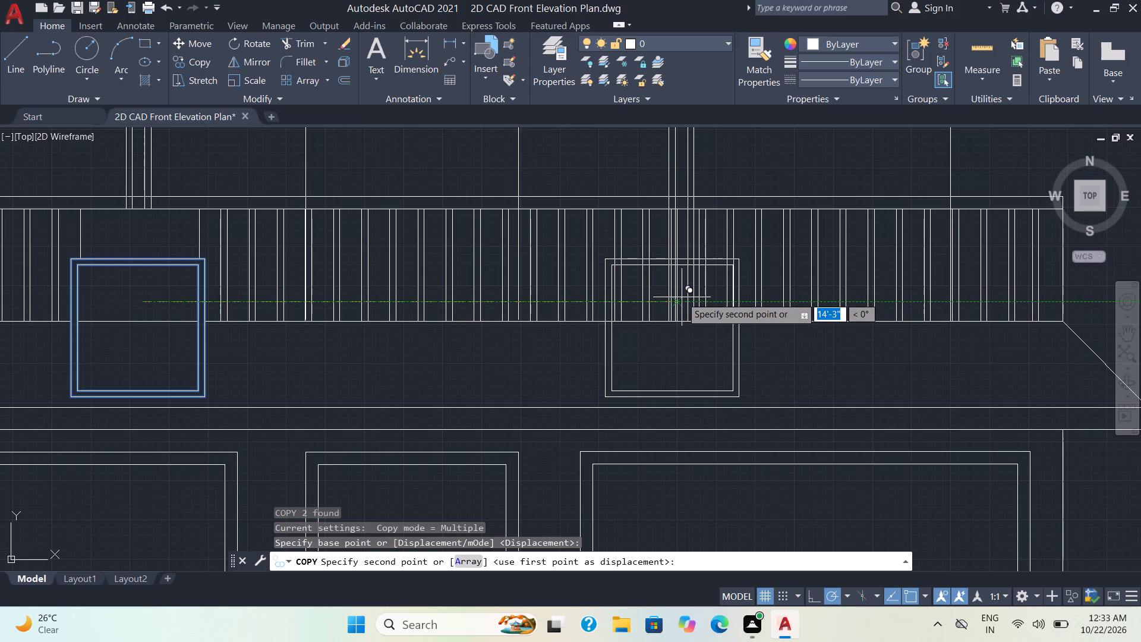
pyautogui.click(682, 297)
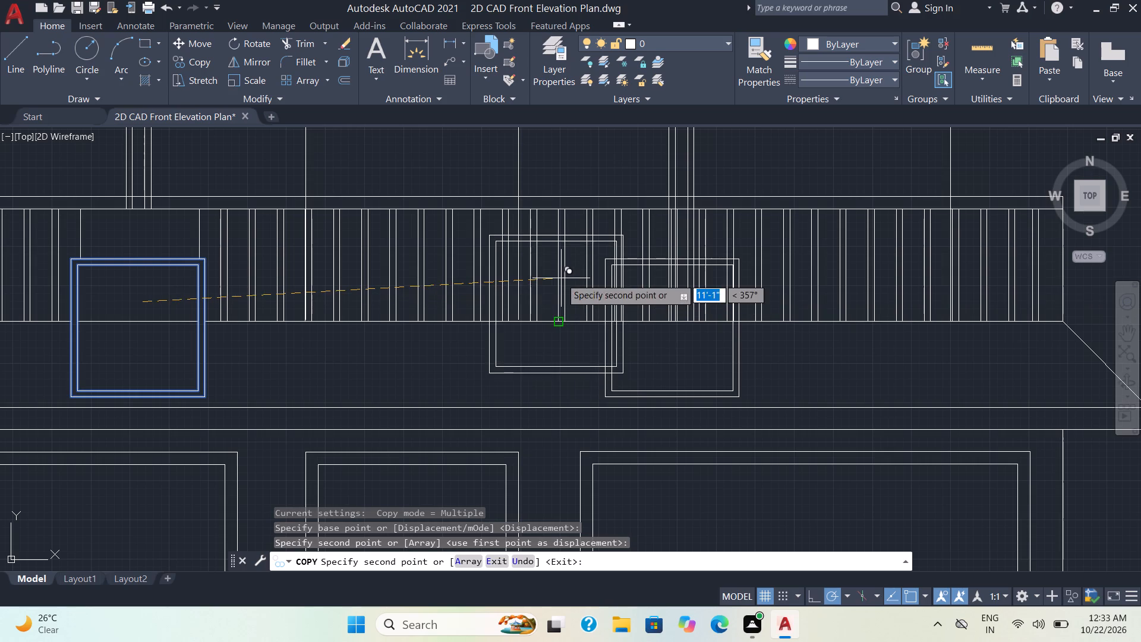
pyautogui.press('Escape')
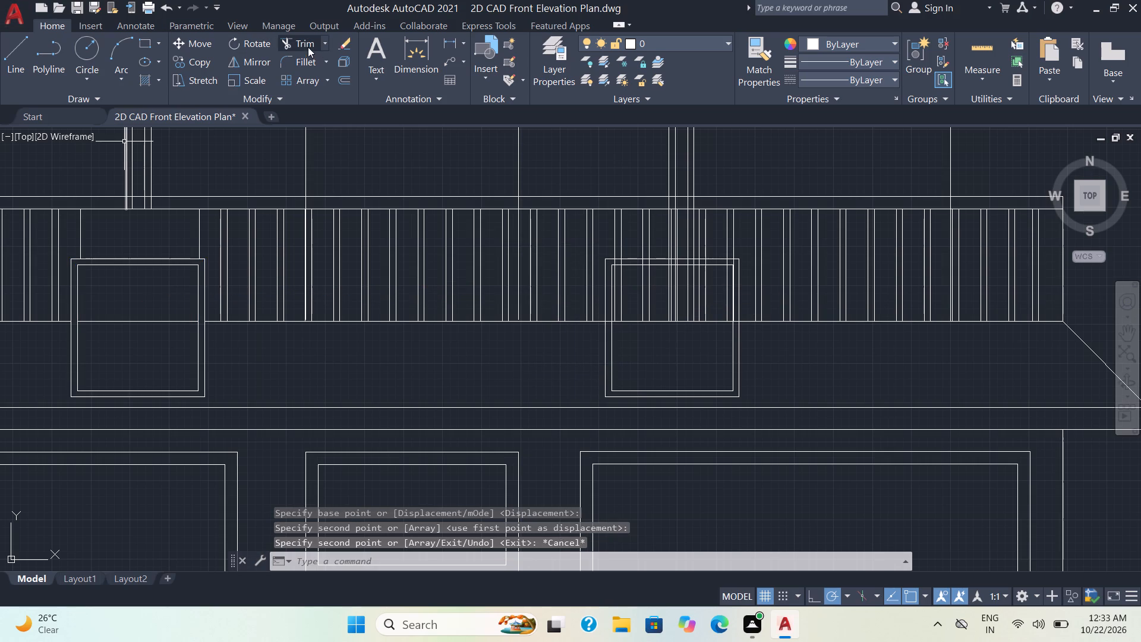
# Trim the baluster and column lines inside the copied frame and its top band, plus the roof line in its left band.
pyautogui.click(300, 45)
pyautogui.scroll(2, 694, 328)
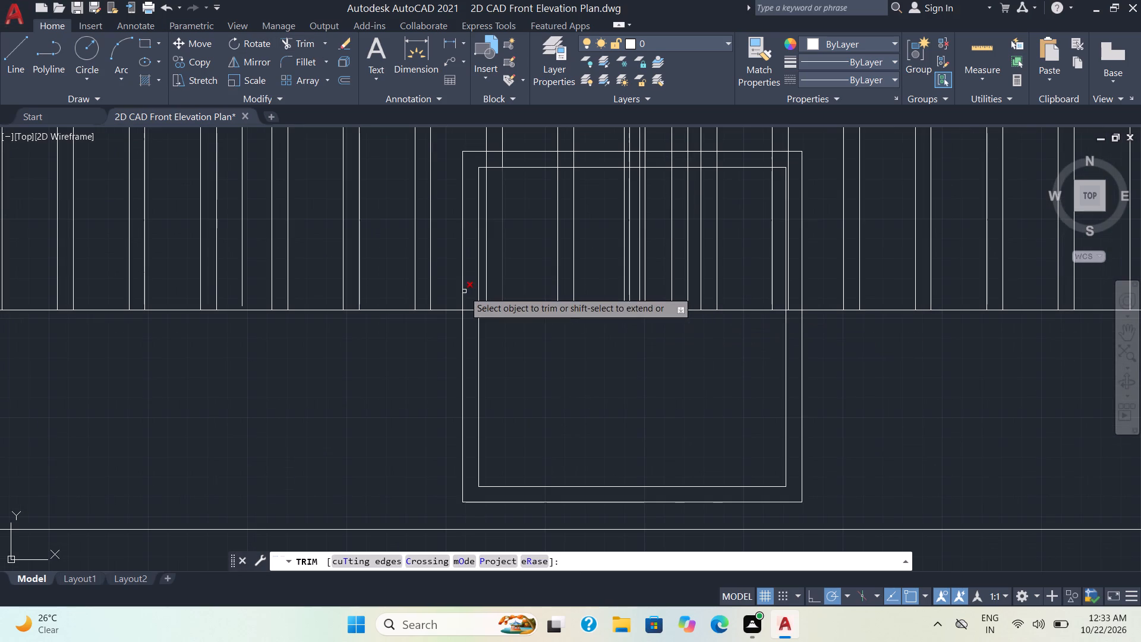
pyautogui.click(469, 309)
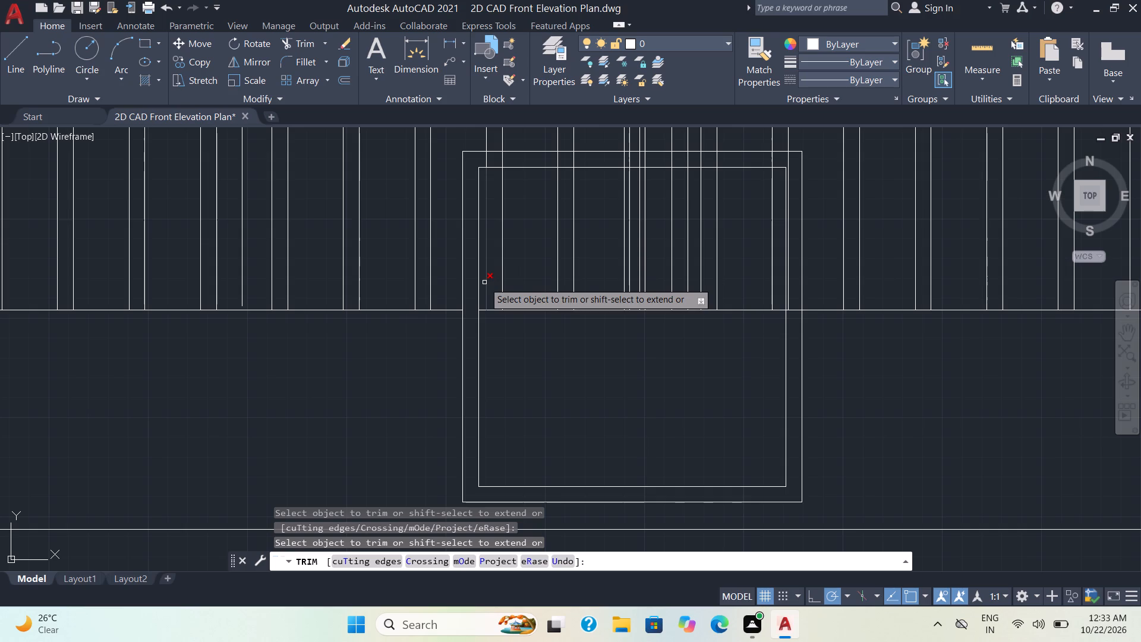
pyautogui.click(484, 283)
pyautogui.moveTo(485, 283); pyautogui.dragTo(733, 278)
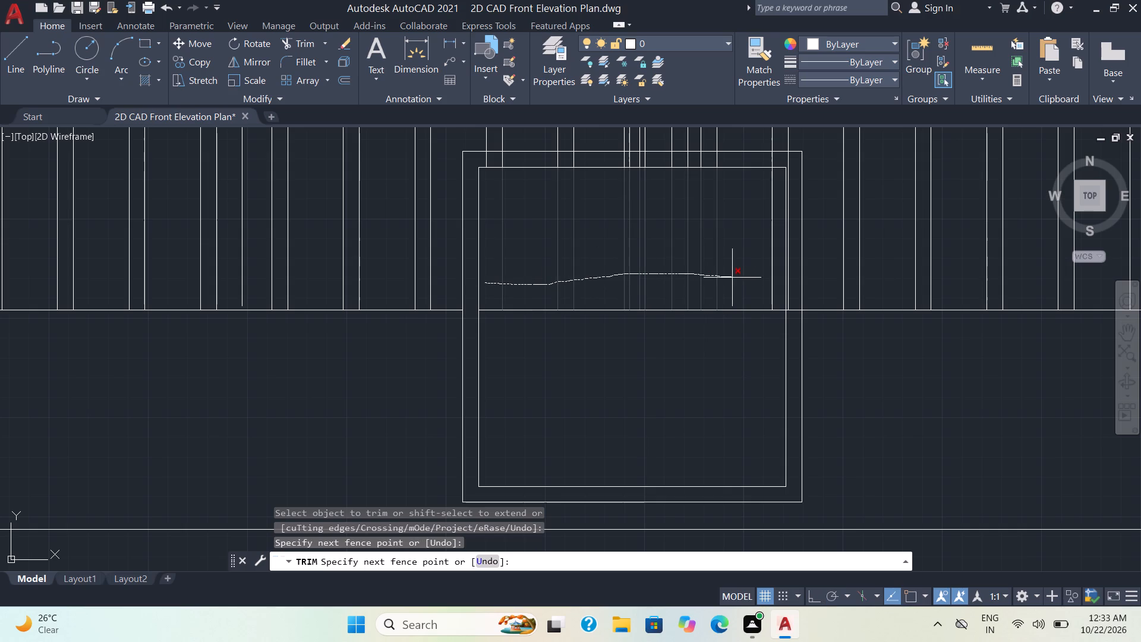
pyautogui.moveTo(733, 278); pyautogui.dragTo(777, 278)
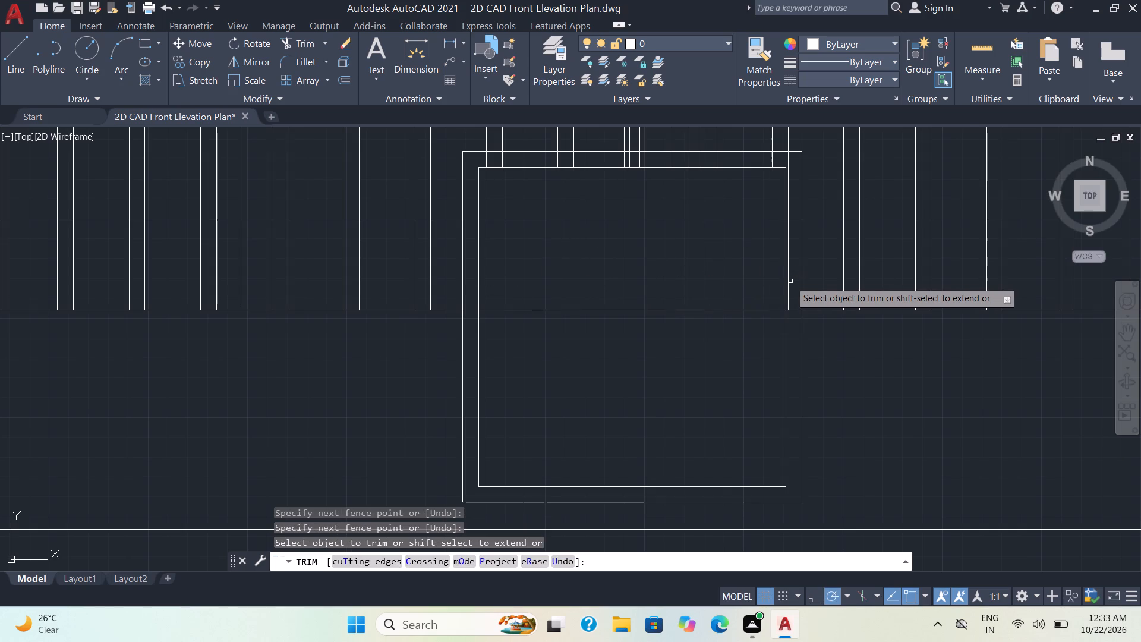
pyautogui.click(789, 291)
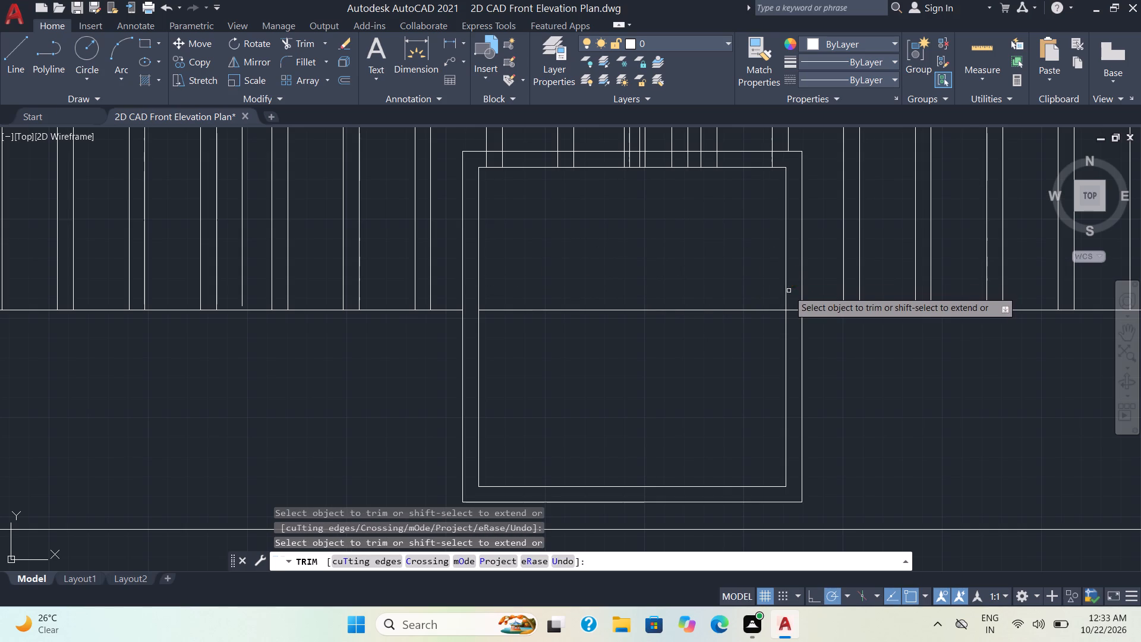
pyautogui.click(786, 159)
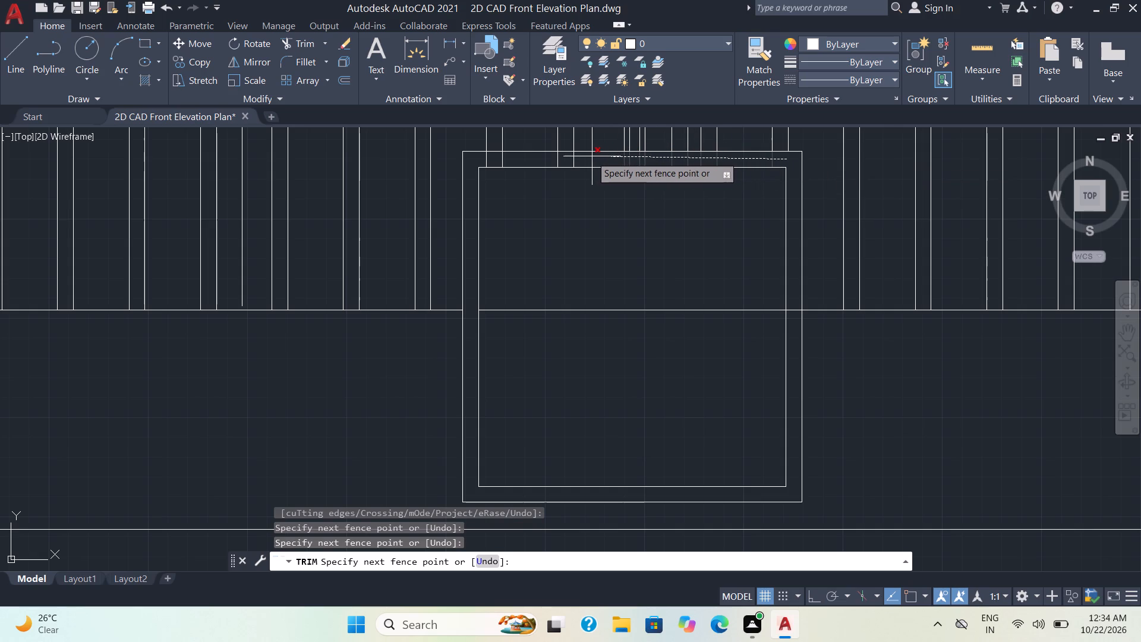
pyautogui.click(472, 158)
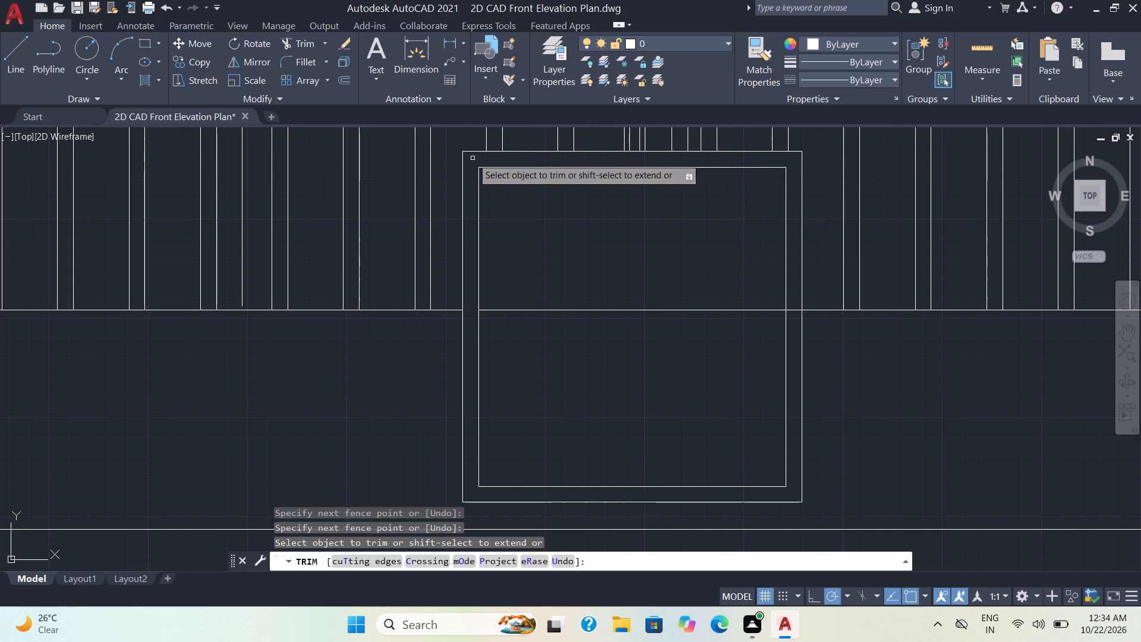
# Trim the baluster and column lines above the copied frame up to the handrail, keeping the outermost line on each side.
pyautogui.scroll(-1, 535, 174)
pyautogui.moveTo(565, 203); pyautogui.dragTo(556, 344, button='middle')
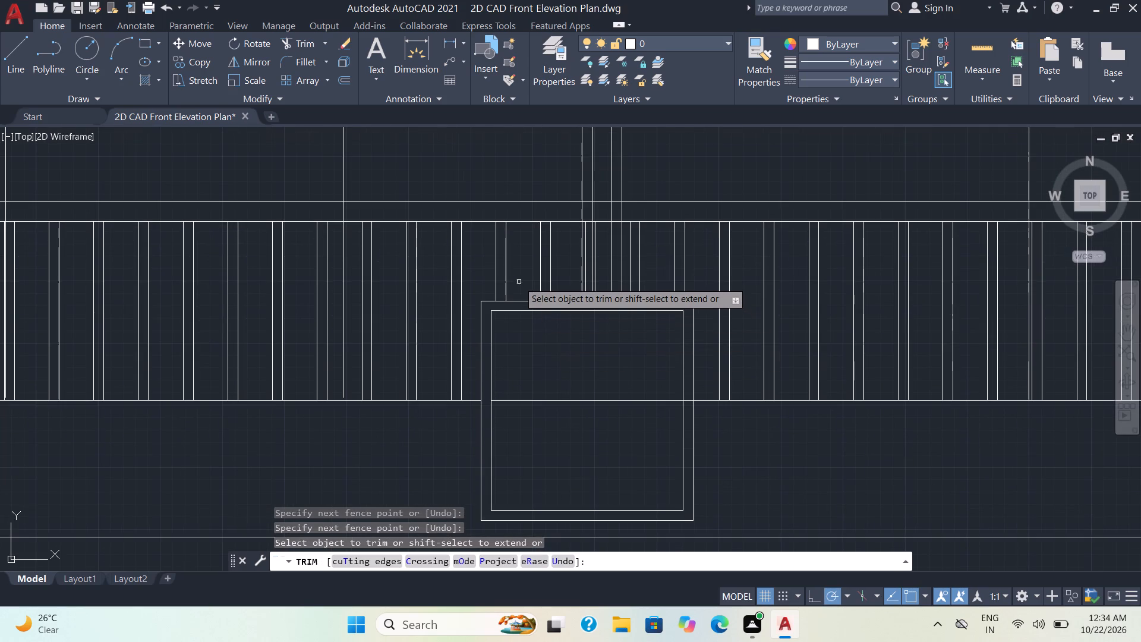
pyautogui.click(500, 281)
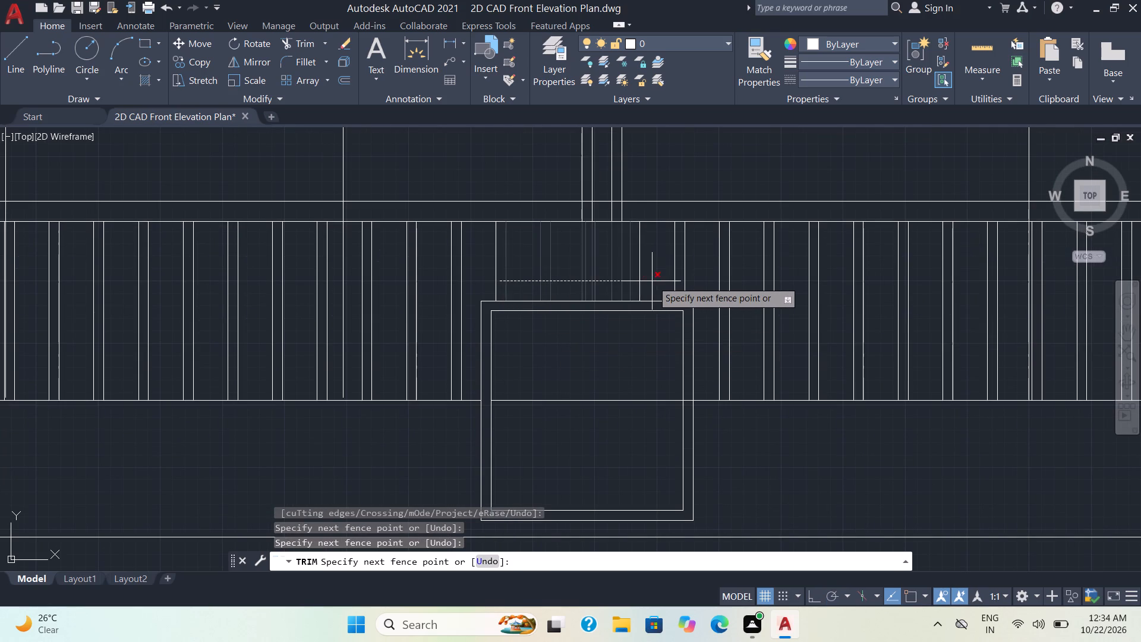
pyautogui.click(679, 281)
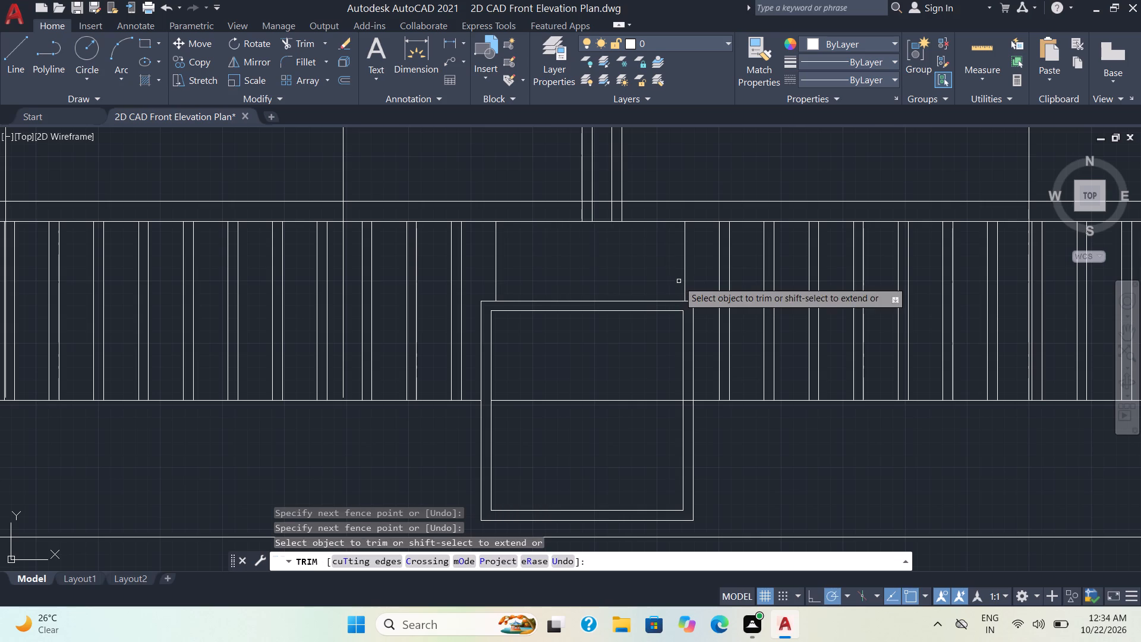
# Trim both column pairs' lines out of the band between the handrail's two horizontal lines.
pyautogui.scroll(-2, 600, 330)
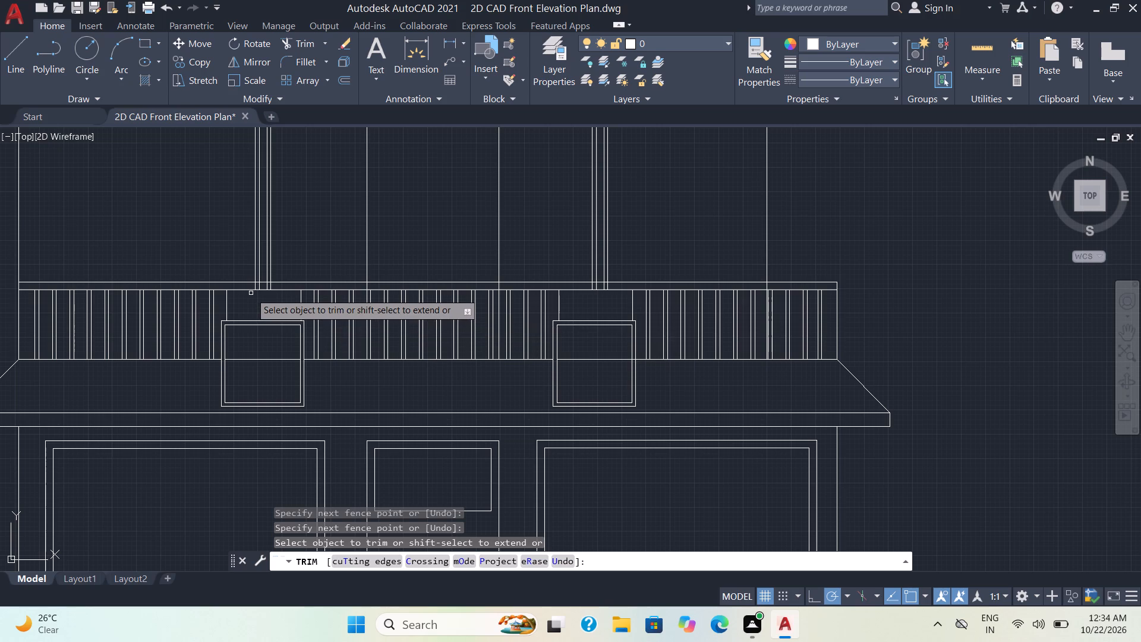
pyautogui.scroll(1, 251, 293)
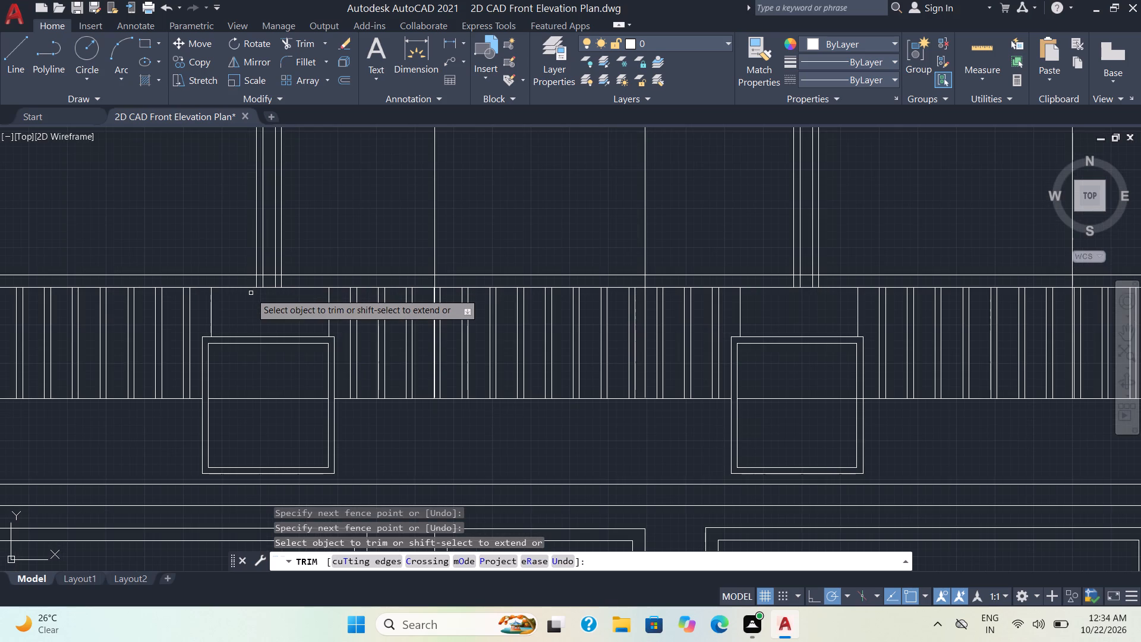
pyautogui.scroll(1, 251, 293)
pyautogui.moveTo(250, 275); pyautogui.dragTo(305, 272)
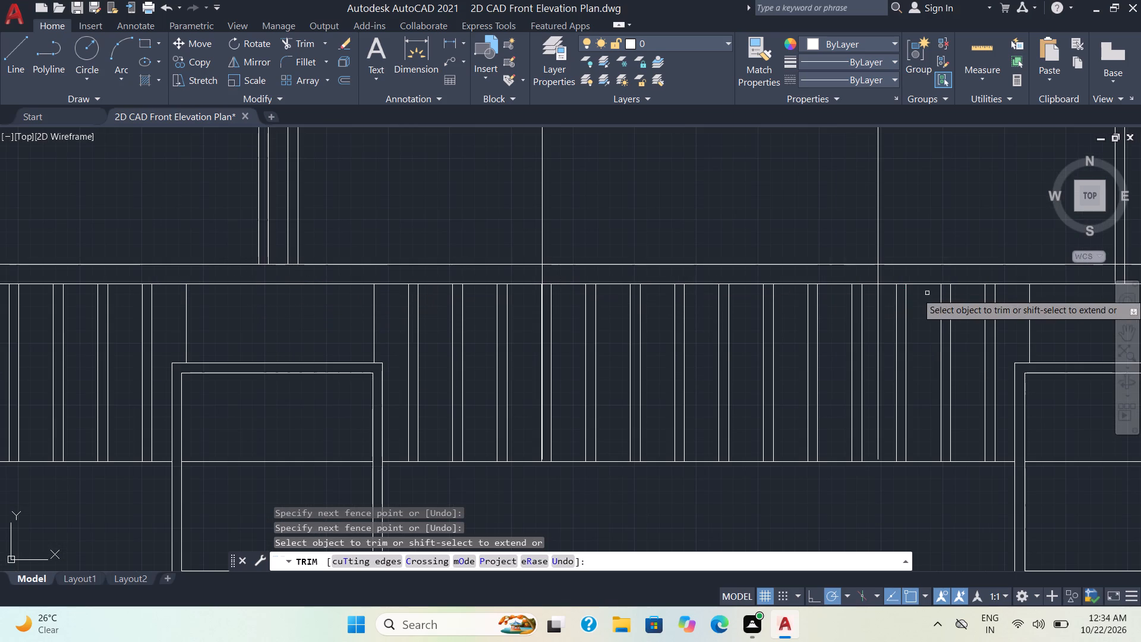
pyautogui.scroll(-1, 951, 294)
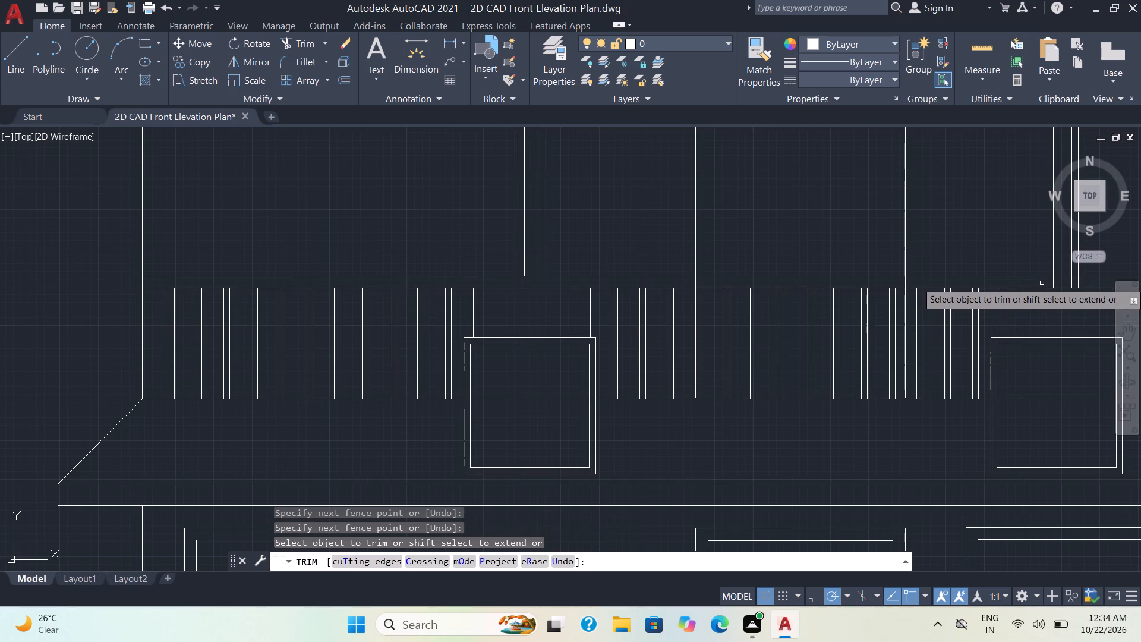
pyautogui.click(1042, 282)
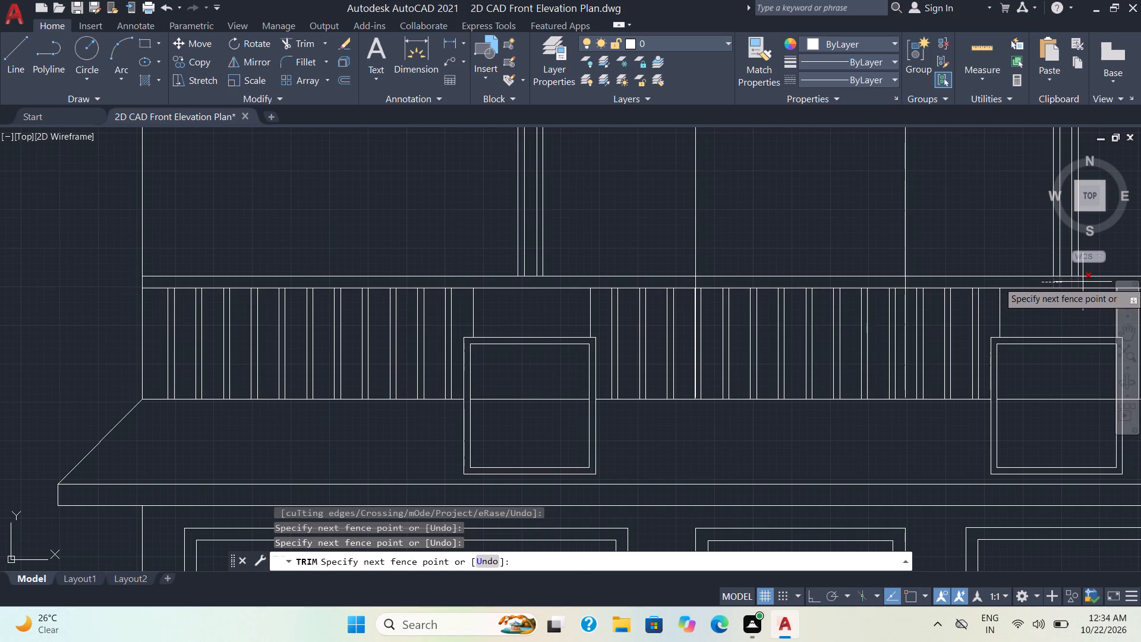
pyautogui.click(1083, 281)
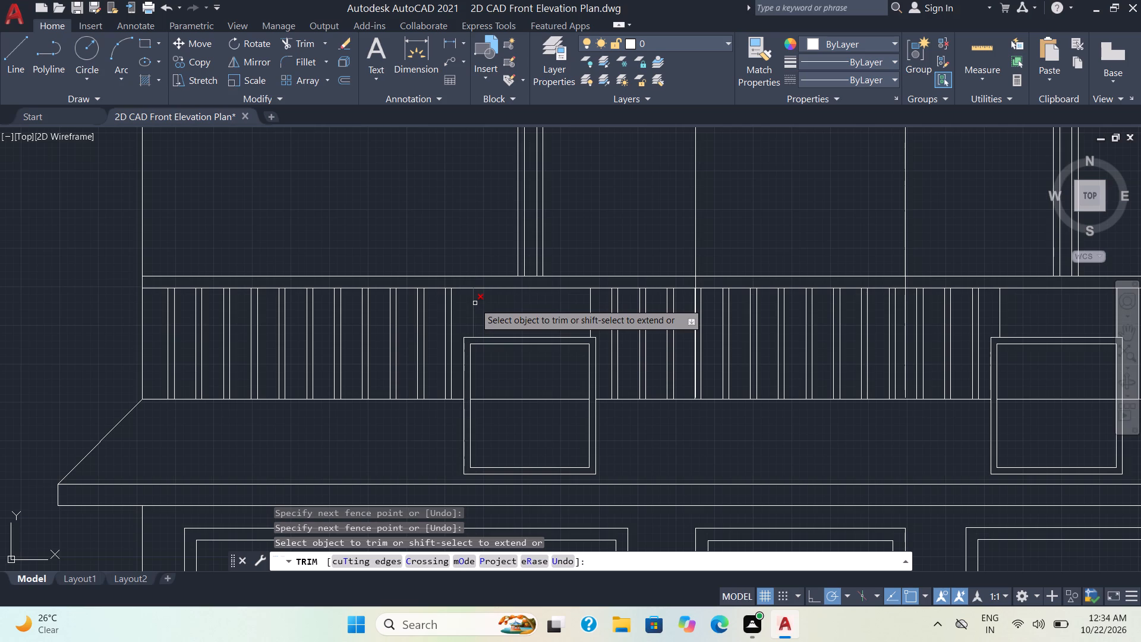
# Extend the two outer vertical lines above each frame up to the handrail's top line.
pyautogui.keyDown('shift'); pyautogui.click(475, 303); pyautogui.keyUp('shift')
pyautogui.scroll(-1, 856, 344)
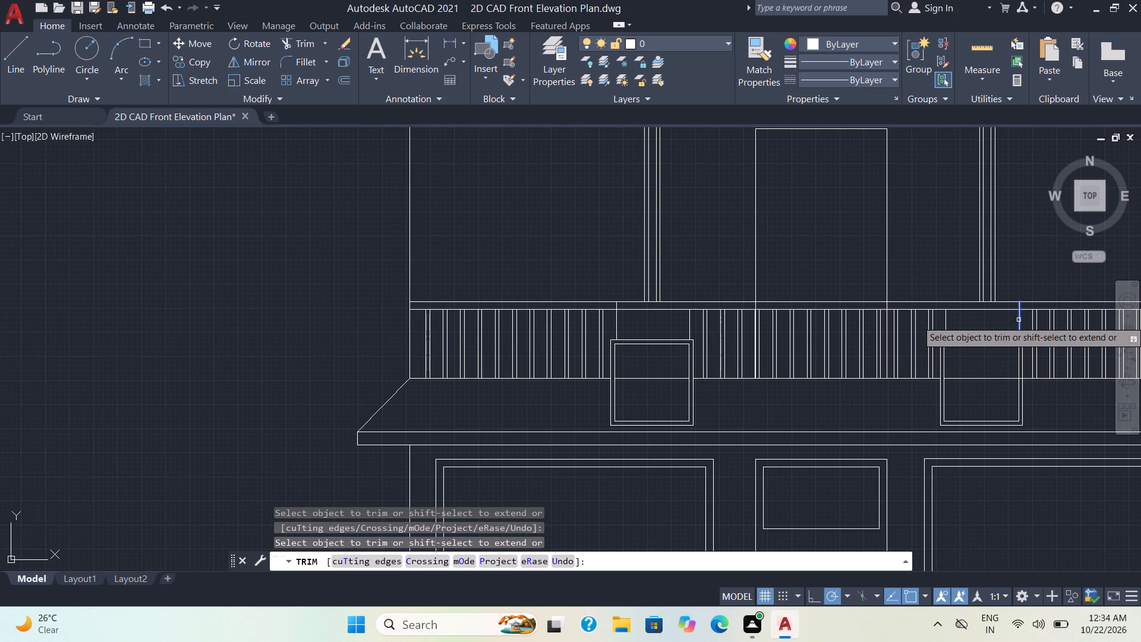
pyautogui.keyDown('shift'); pyautogui.click(1018, 320); pyautogui.keyUp('shift')
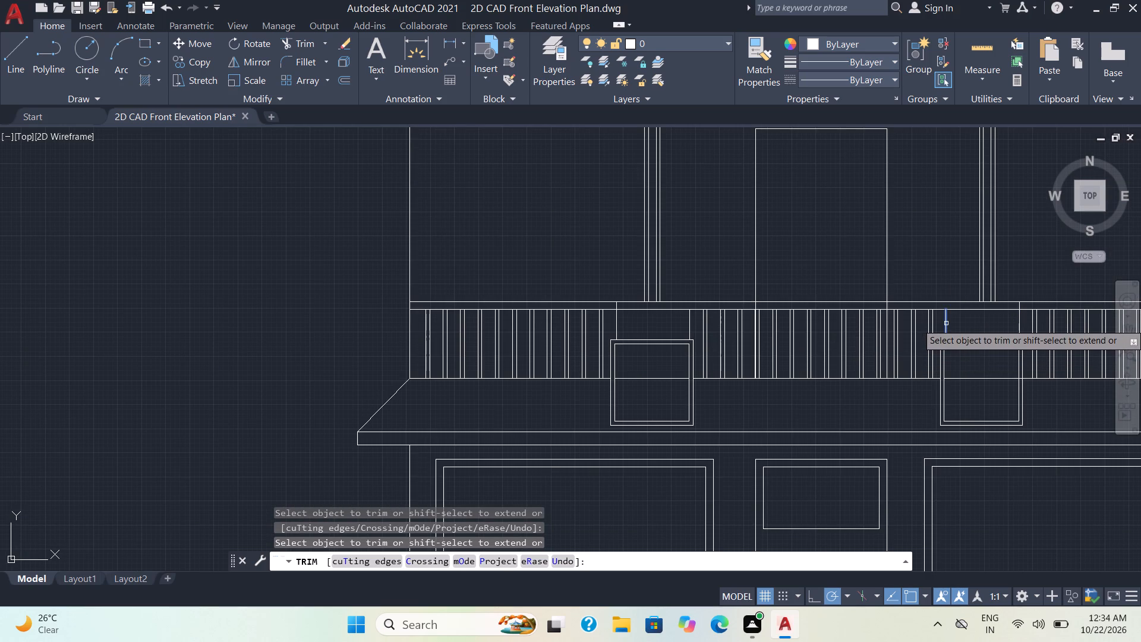
pyautogui.keyDown('shift'); pyautogui.click(945, 320); pyautogui.keyUp('shift')
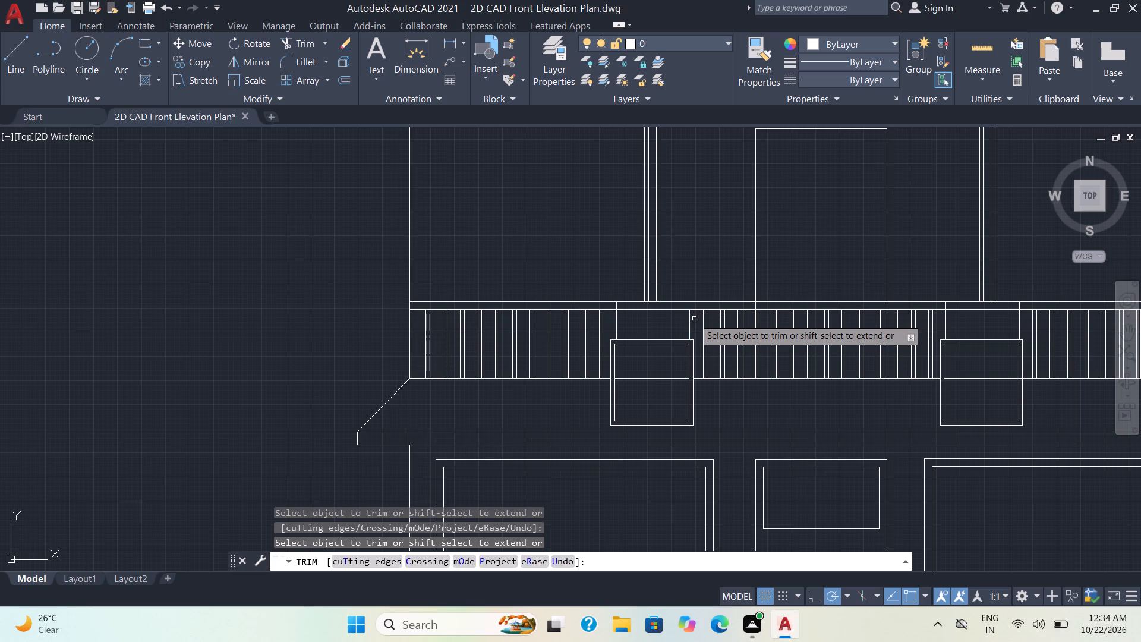
pyautogui.keyDown('shift'); pyautogui.click(689, 319); pyautogui.keyUp('shift')
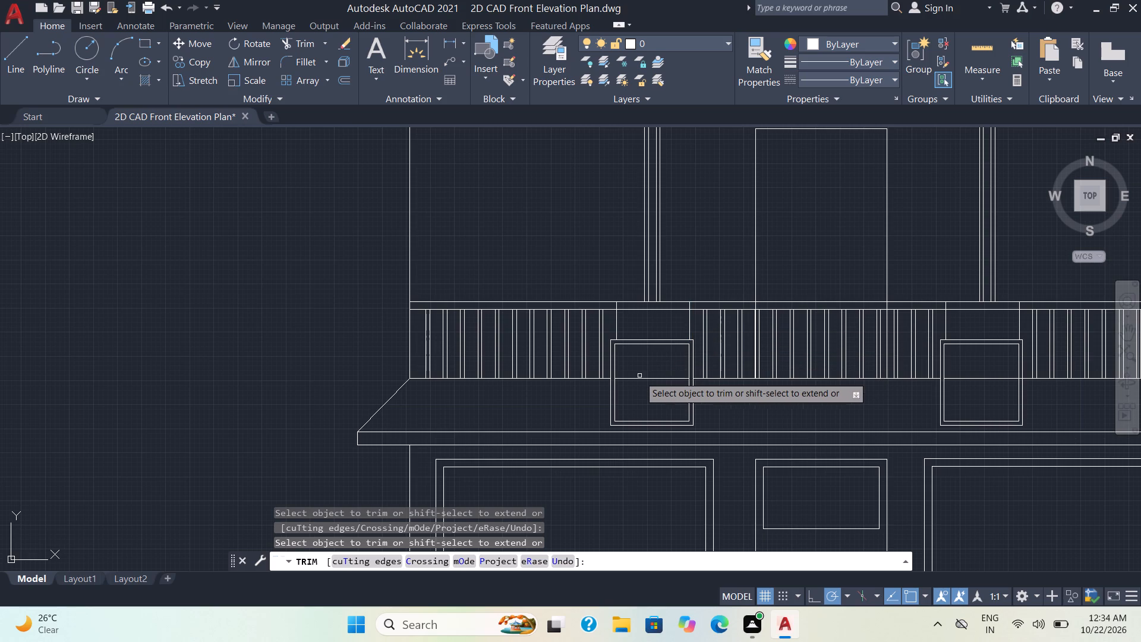
# Trim the roof's top line out of the inside of both framed rectangles.
pyautogui.click(636, 378)
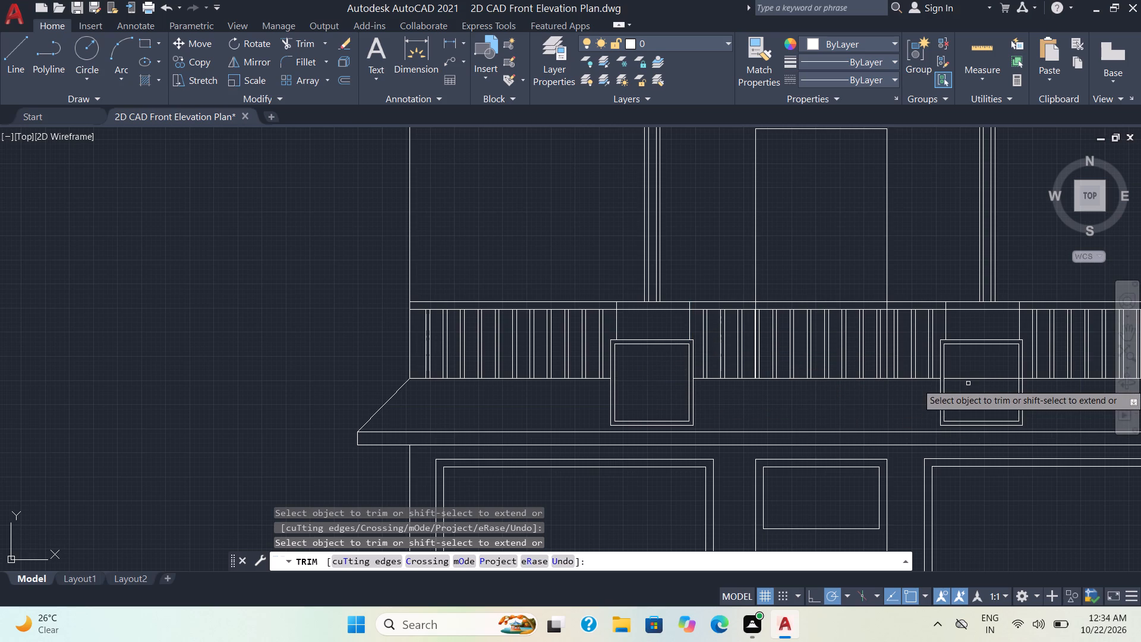
pyautogui.click(971, 378)
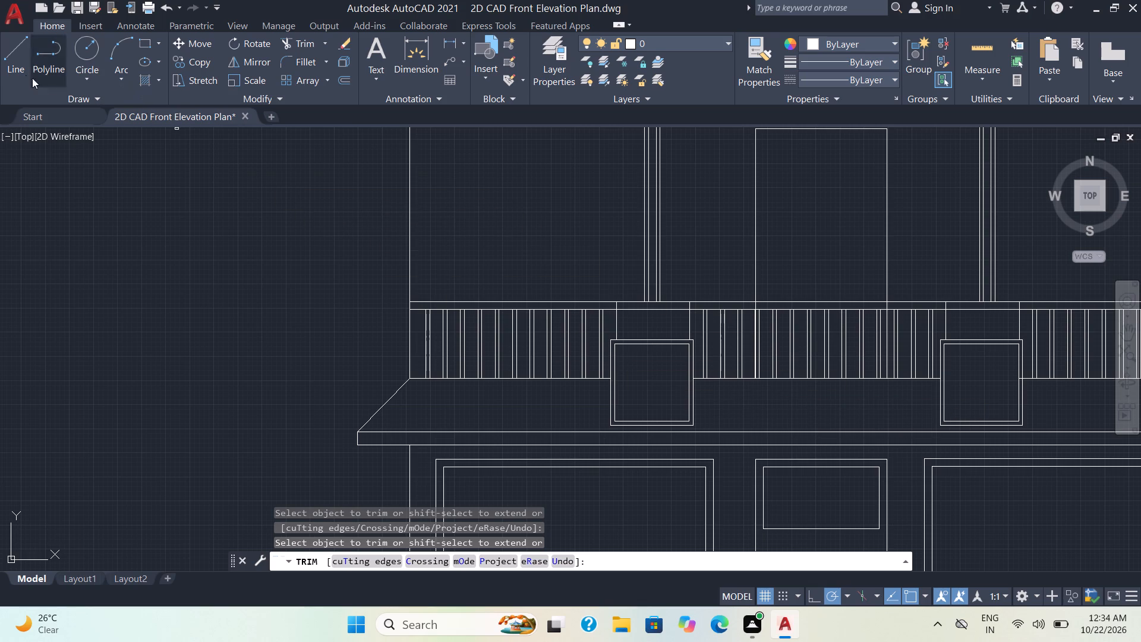
# Draw a horizontal line about 10'-8" long joining the facing bottom corners of the two outer frames.
pyautogui.click(12, 61)
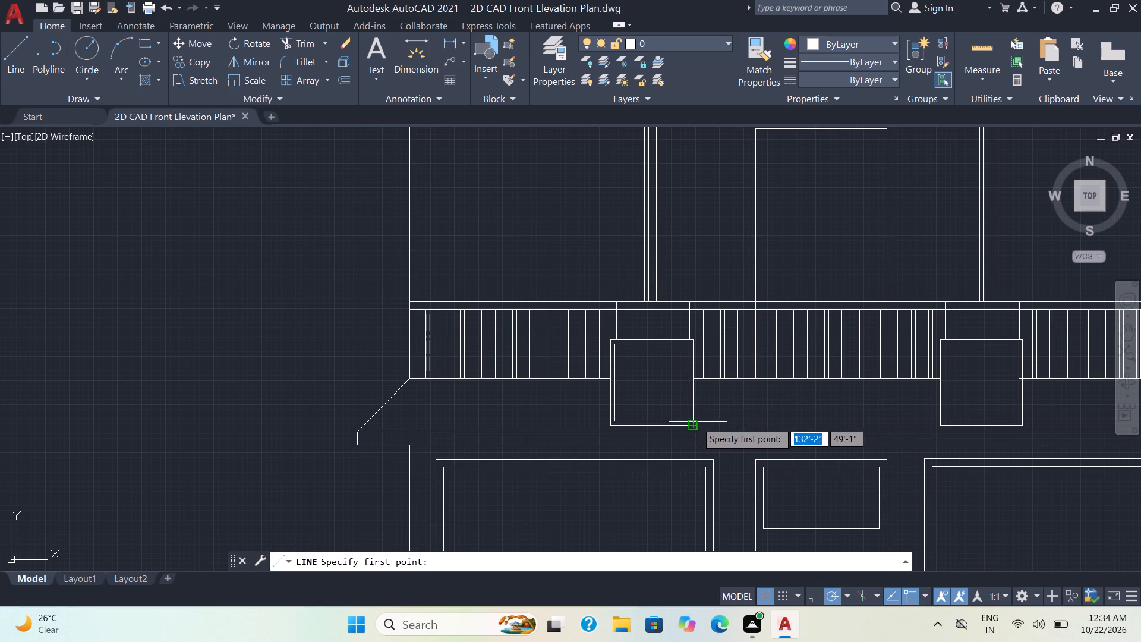
pyautogui.click(694, 422)
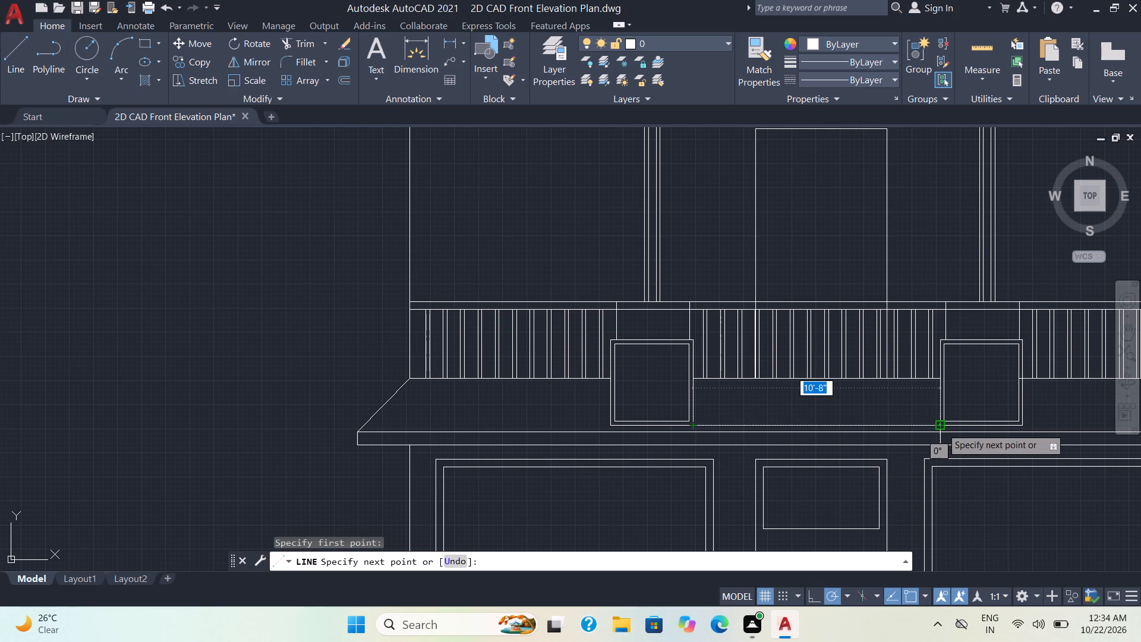
pyautogui.click(943, 427)
pyautogui.press('Escape')
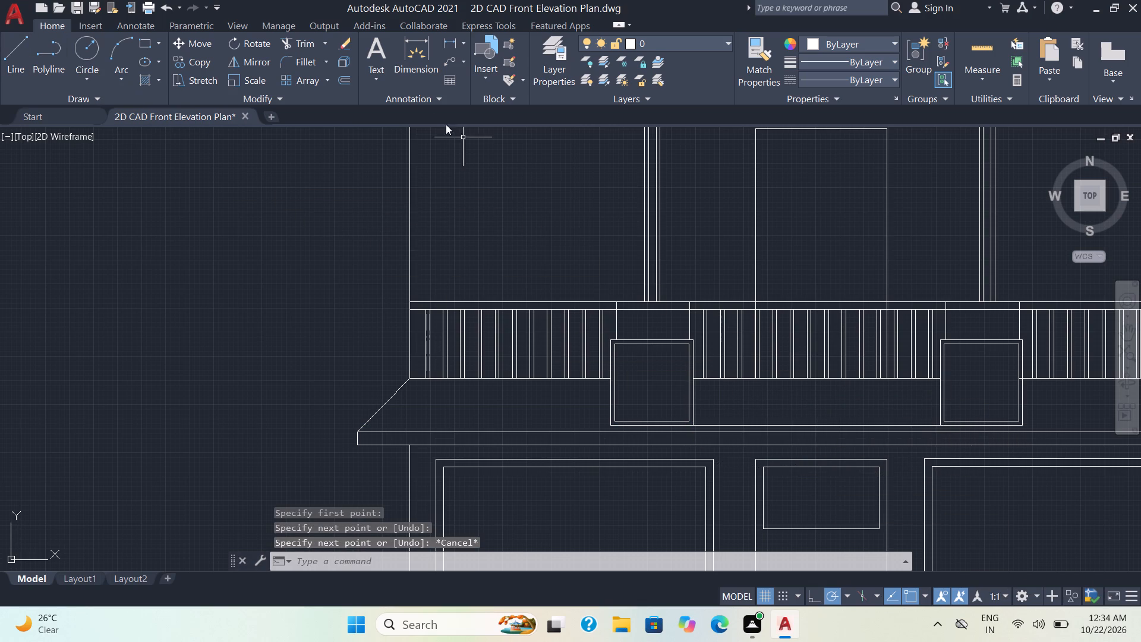
# Extend the three baluster pairs nearest the left frame down to the horizontal line joining the frames' bottom corners.
pyautogui.press('t')
pyautogui.press('r')
pyautogui.press('Return')
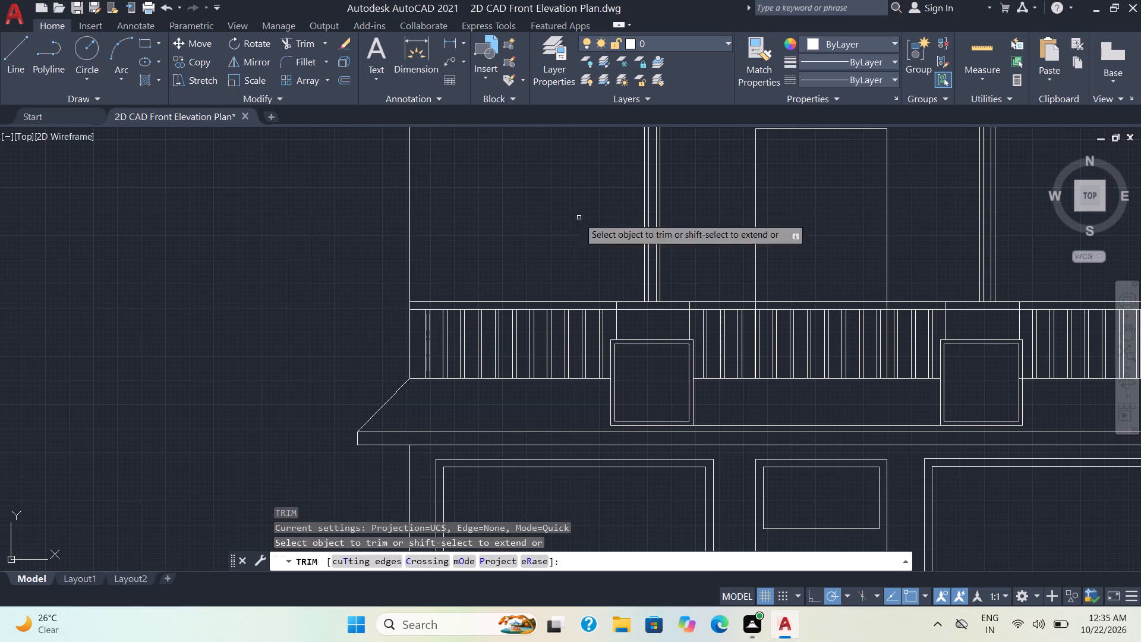
pyautogui.scroll(1, 787, 389)
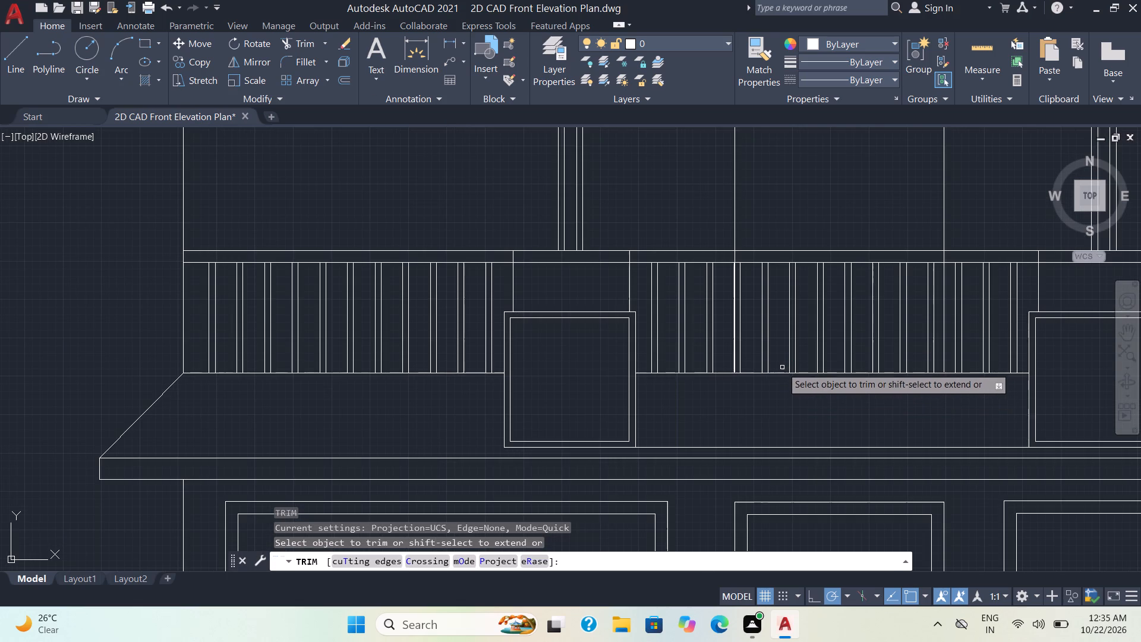
pyautogui.keyDown('shift'); pyautogui.click(652, 361); pyautogui.keyUp('shift')
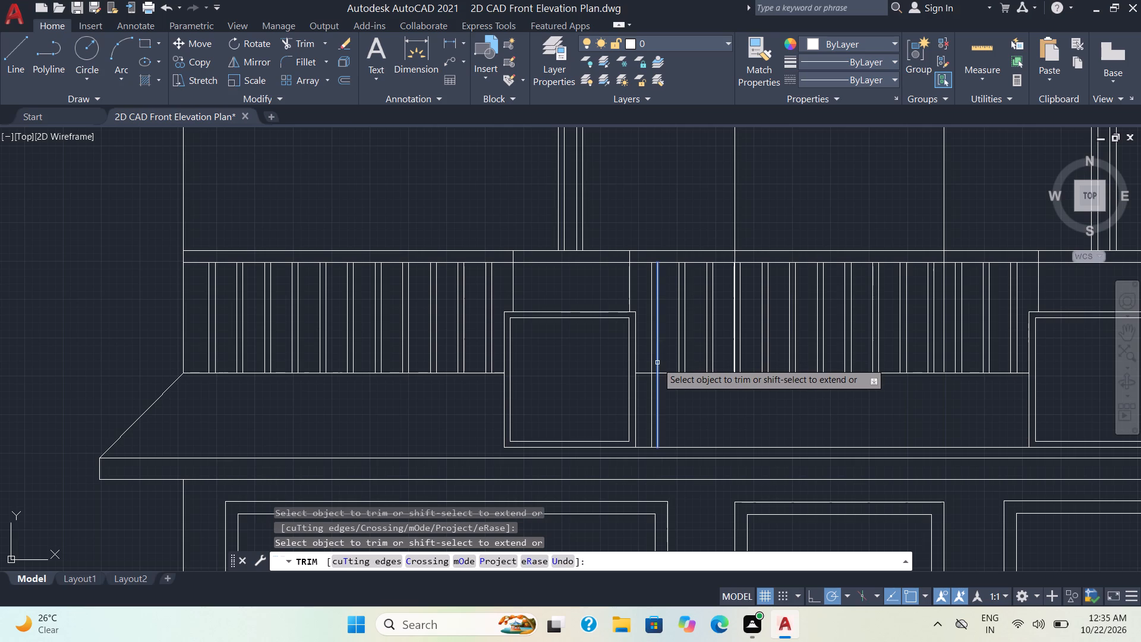
pyautogui.keyDown('shift'); pyautogui.click(657, 363); pyautogui.keyUp('shift')
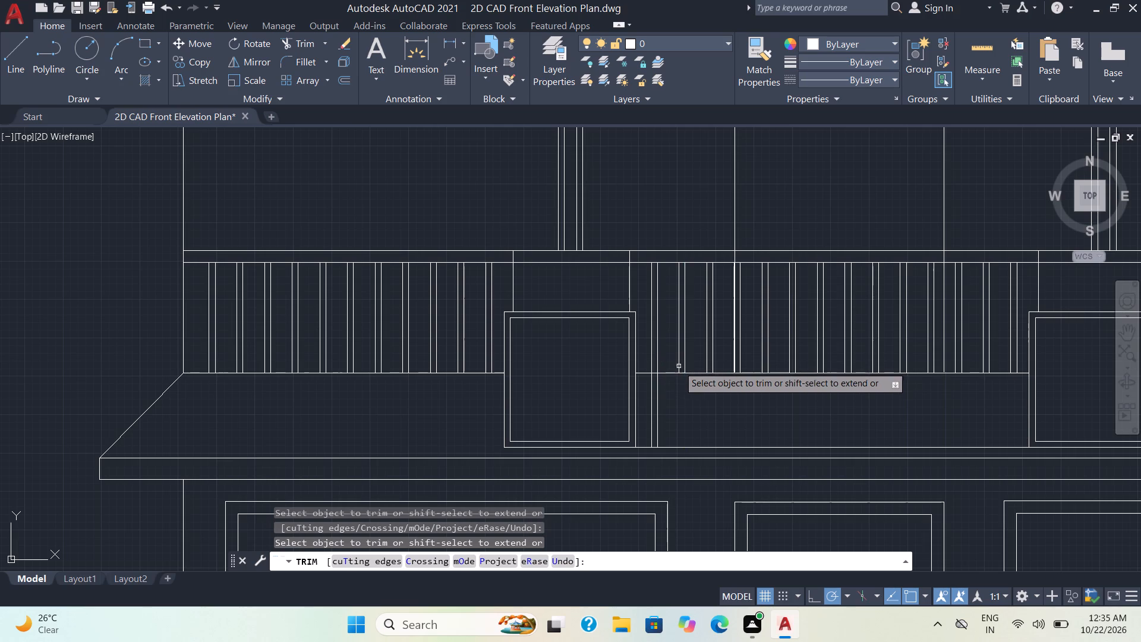
pyautogui.keyDown('shift'); pyautogui.click(677, 366); pyautogui.keyUp('shift')
pyautogui.keyDown('shift'); pyautogui.click(687, 366); pyautogui.keyUp('shift')
pyautogui.keyDown('shift'); pyautogui.click(707, 364); pyautogui.keyUp('shift')
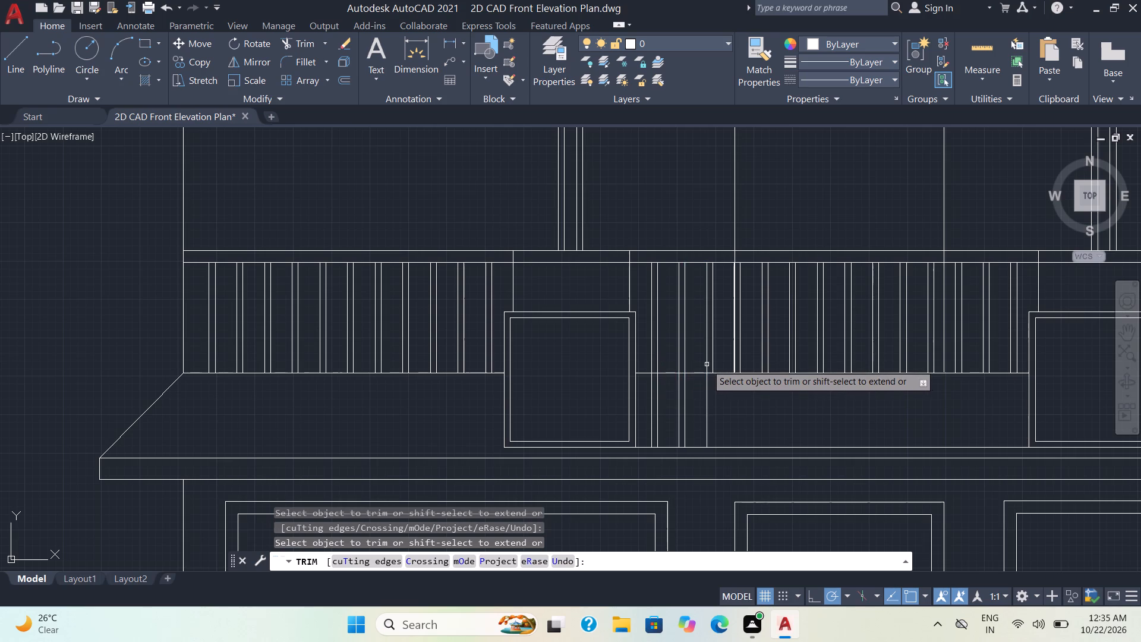
pyautogui.keyDown('shift'); pyautogui.click(716, 363); pyautogui.keyUp('shift')
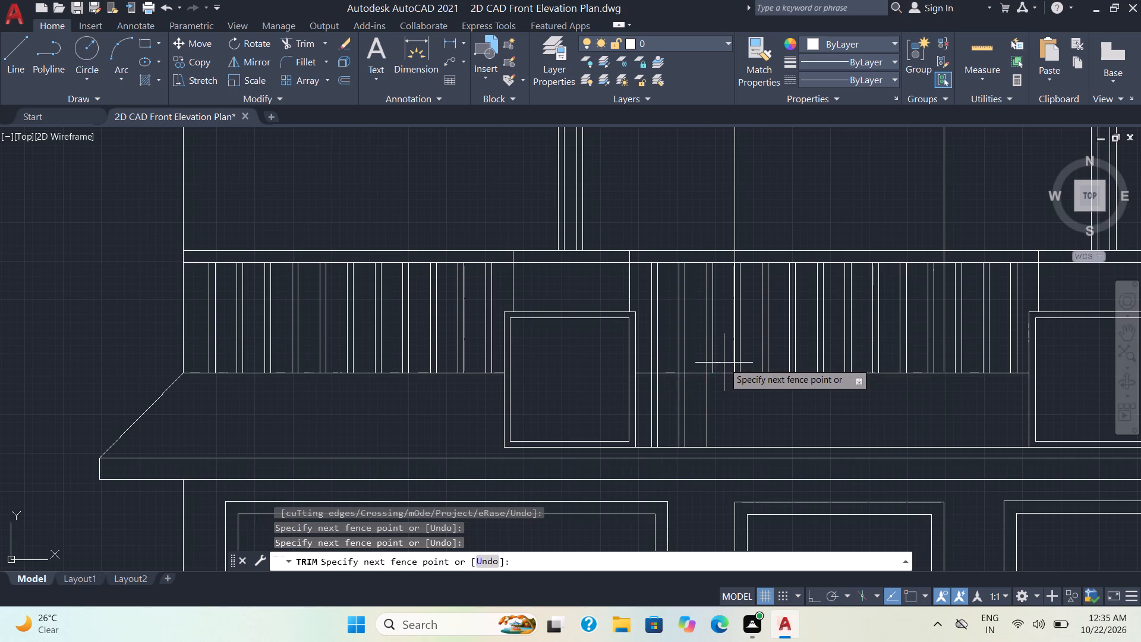
pyautogui.click(717, 363)
pyautogui.keyDown('shift'); pyautogui.click(713, 363); pyautogui.keyUp('shift')
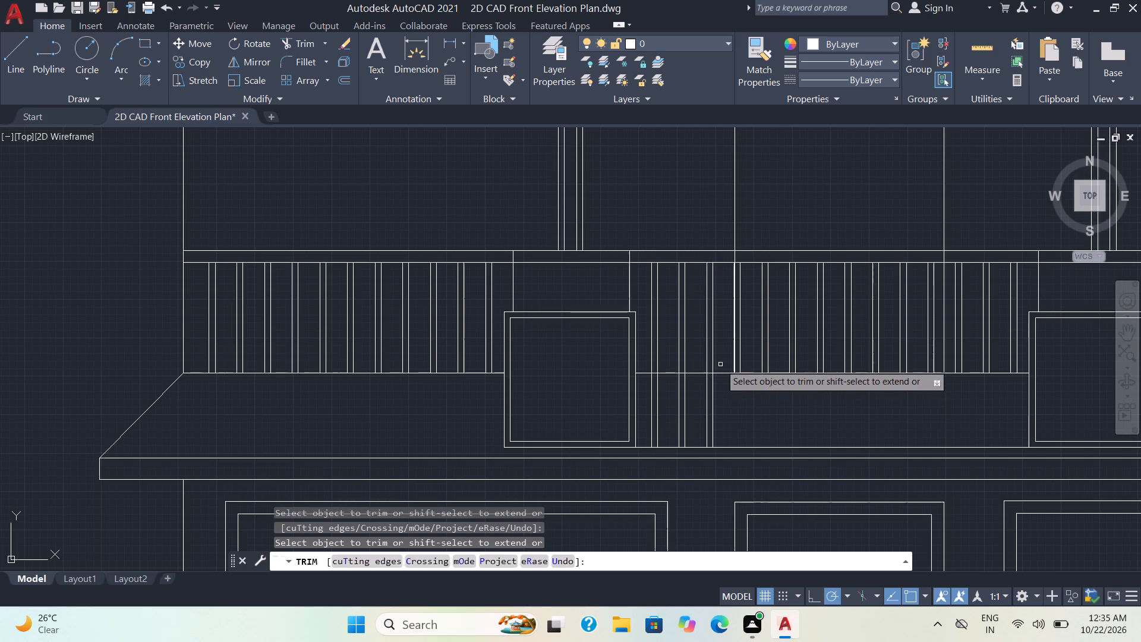
# Extend the following six baluster pairs, the fourth through ninth from the left frame, down to the same bottom line.
pyautogui.keyDown('shift'); pyautogui.click(735, 362); pyautogui.keyUp('shift')
pyautogui.keyDown('shift'); pyautogui.click(741, 362); pyautogui.keyUp('shift')
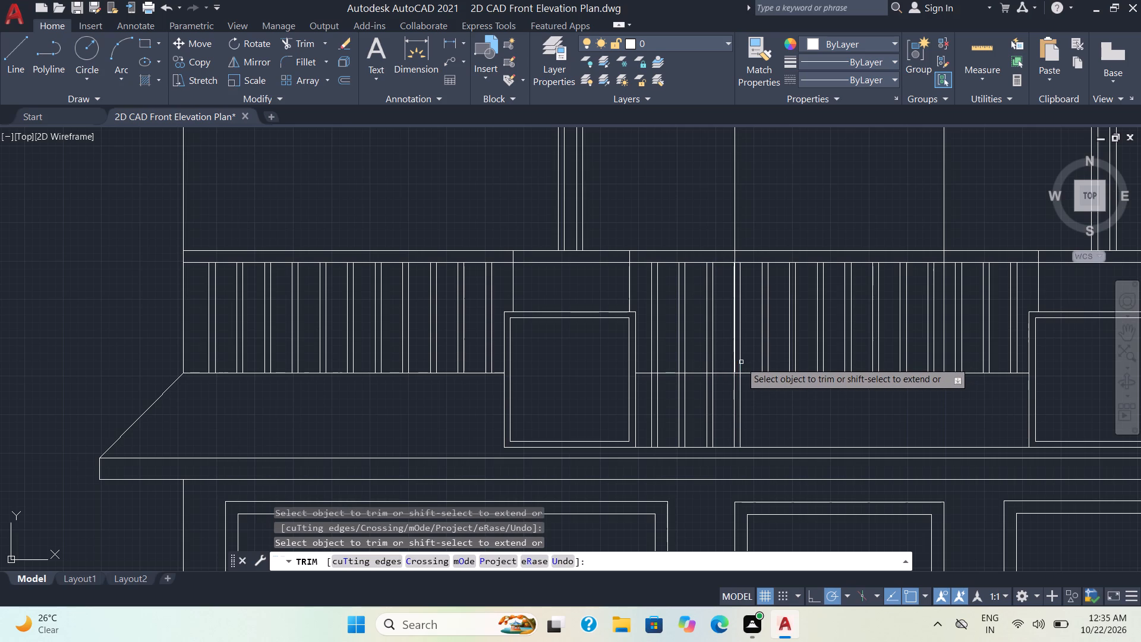
pyautogui.keyDown('shift'); pyautogui.click(761, 360); pyautogui.keyUp('shift')
pyautogui.keyDown('shift'); pyautogui.click(769, 360); pyautogui.keyUp('shift')
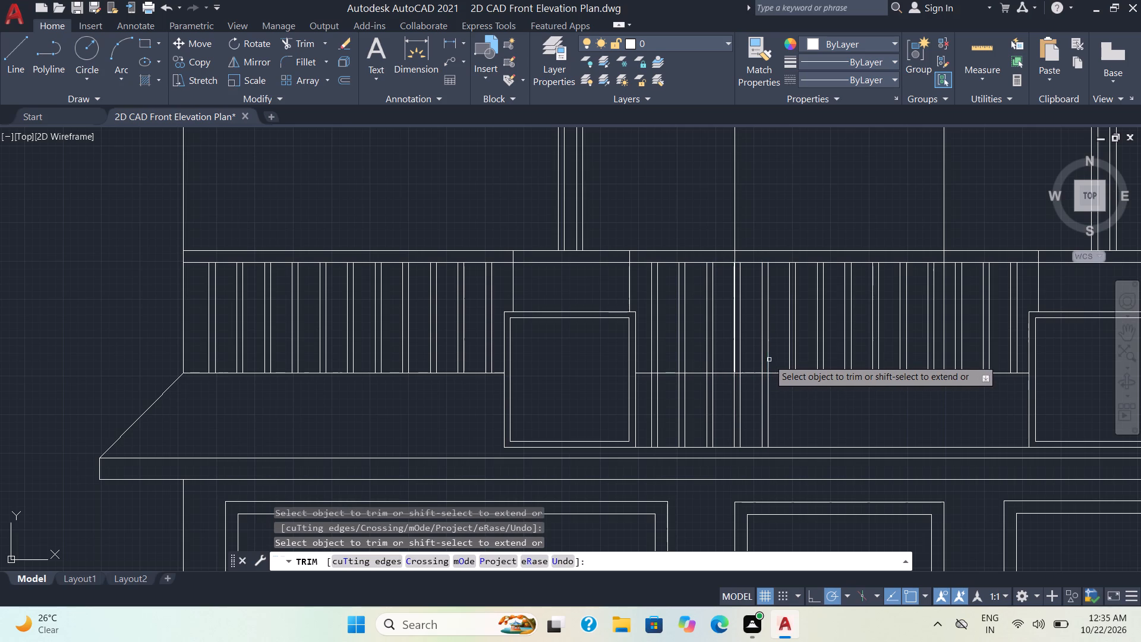
pyautogui.keyDown('shift'); pyautogui.click(790, 357); pyautogui.keyUp('shift')
pyautogui.keyDown('shift'); pyautogui.click(796, 355); pyautogui.keyUp('shift')
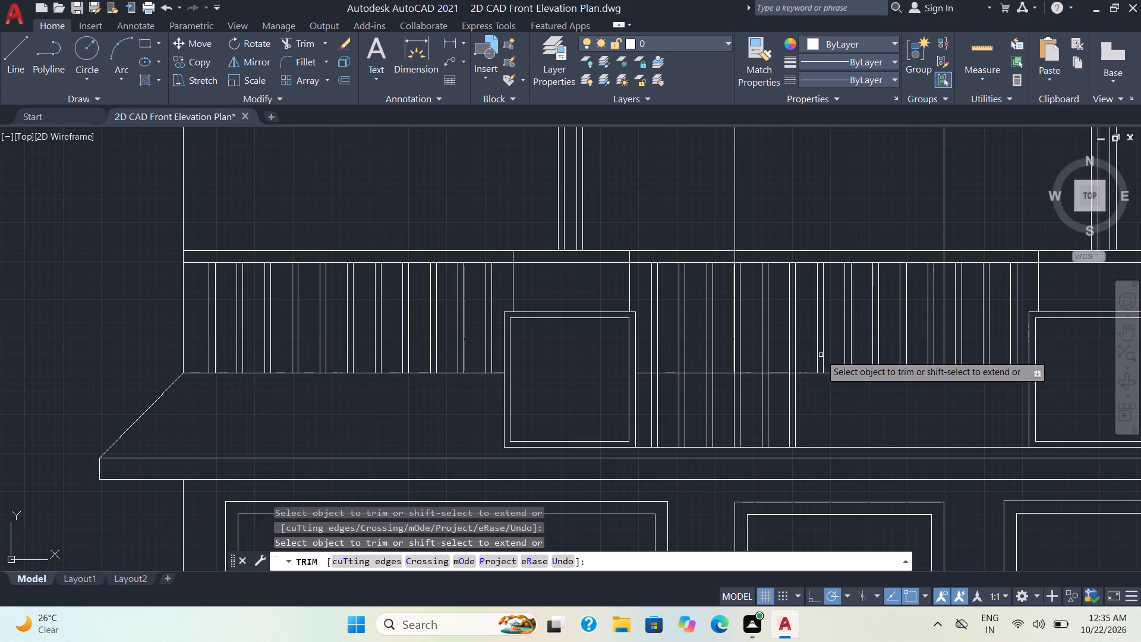
pyautogui.keyDown('shift'); pyautogui.click(818, 357); pyautogui.keyUp('shift')
pyautogui.keyDown('shift'); pyautogui.click(824, 357); pyautogui.keyUp('shift')
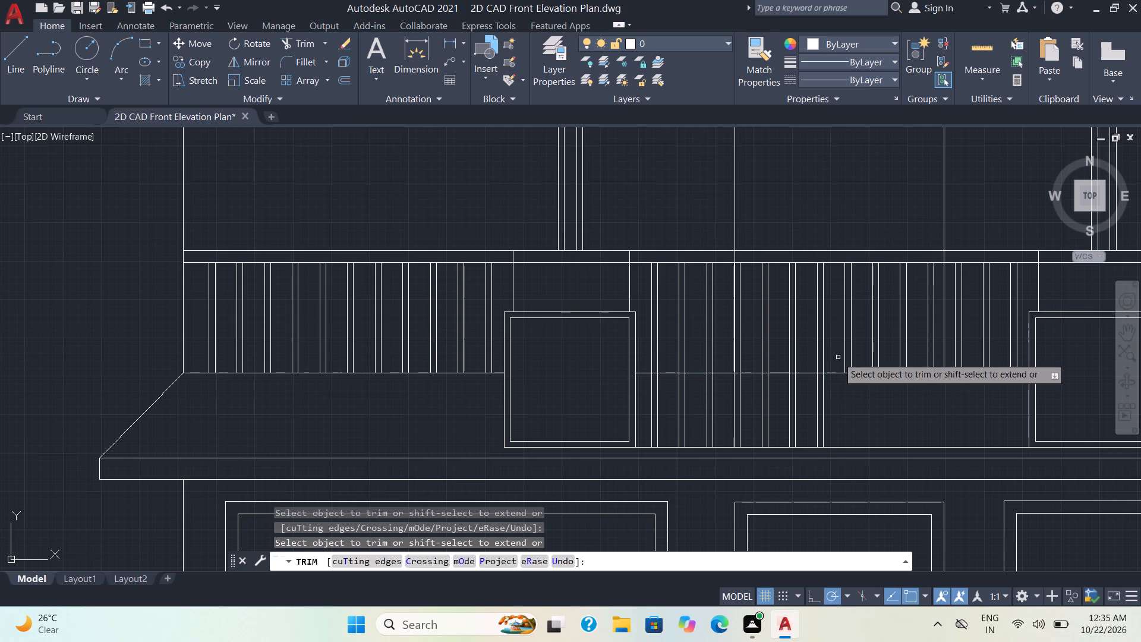
pyautogui.keyDown('shift'); pyautogui.click(844, 354); pyautogui.keyUp('shift')
pyautogui.keyDown('shift'); pyautogui.click(853, 353); pyautogui.keyUp('shift')
pyautogui.keyDown('shift'); pyautogui.click(872, 351); pyautogui.keyUp('shift')
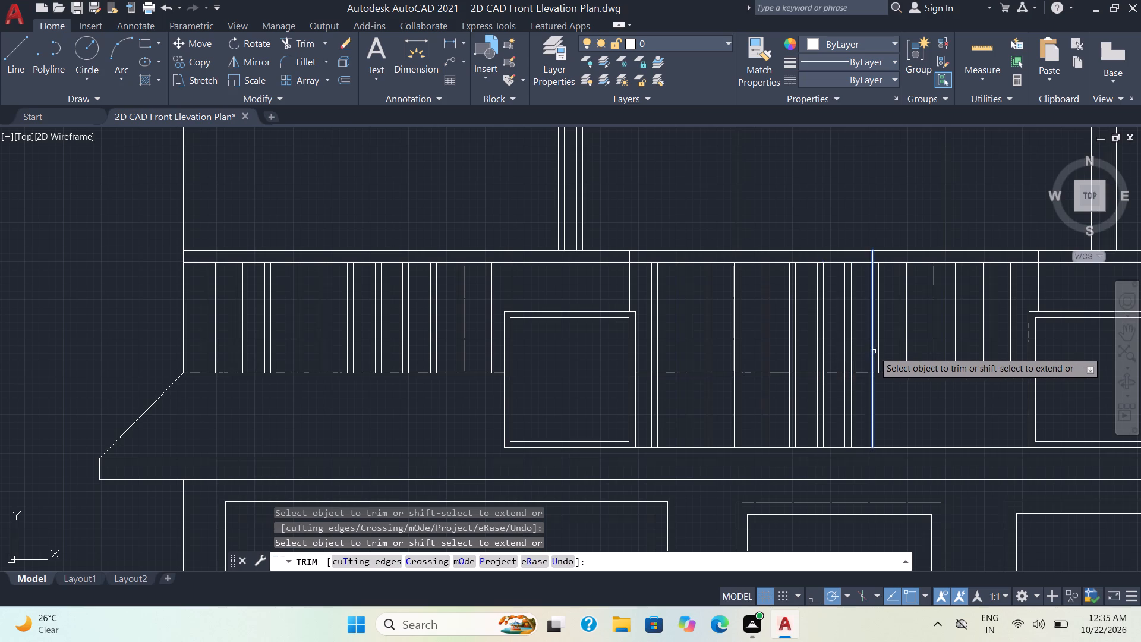
pyautogui.keyDown('shift'); pyautogui.click(880, 350); pyautogui.keyUp('shift')
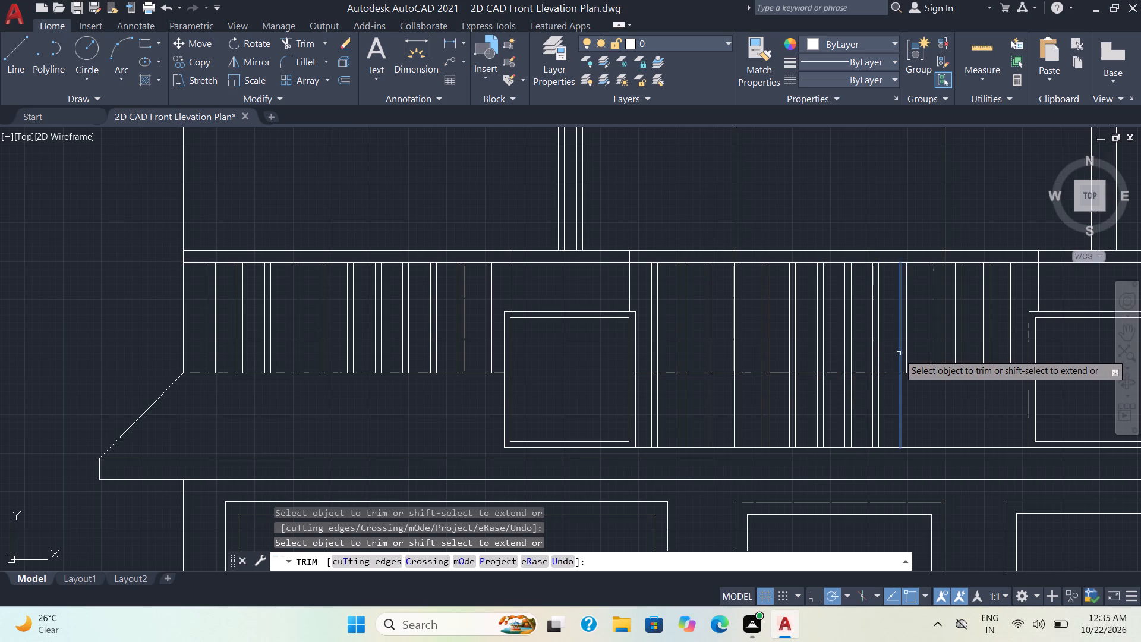
# Extend the tenth baluster pair from the left frame and the first line of the eleventh pair down to the bottom line.
pyautogui.keyDown('shift'); pyautogui.click(898, 354); pyautogui.keyUp('shift')
pyautogui.keyDown('shift'); pyautogui.click(906, 352); pyautogui.keyUp('shift')
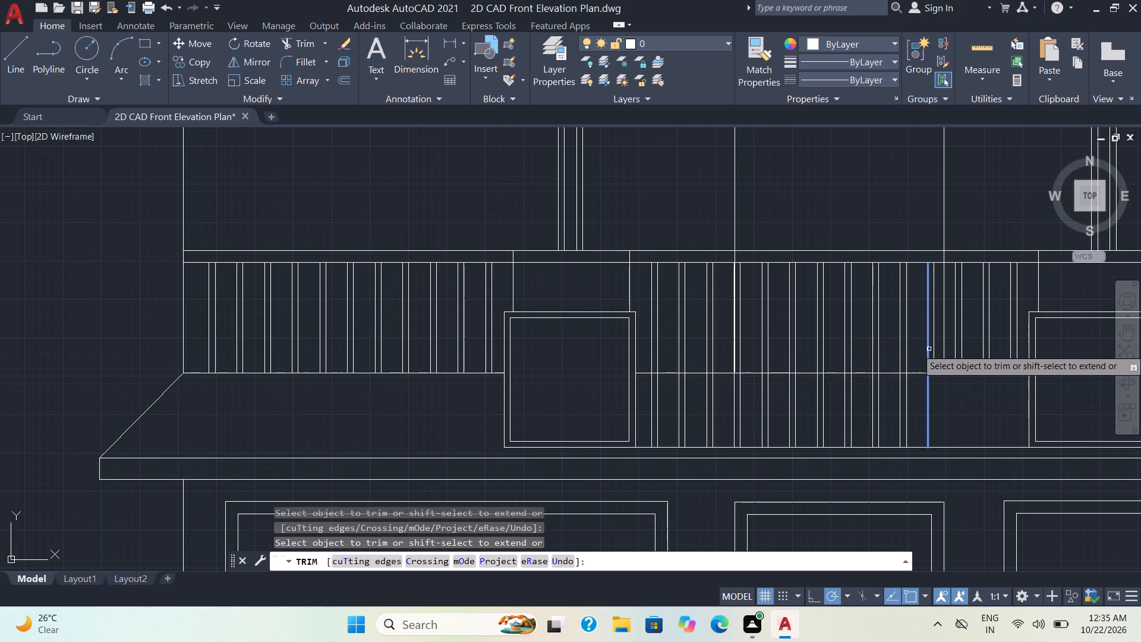
pyautogui.keyDown('shift'); pyautogui.click(929, 349); pyautogui.keyUp('shift')
pyautogui.keyDown('shift'); pyautogui.click(938, 348); pyautogui.keyUp('shift')
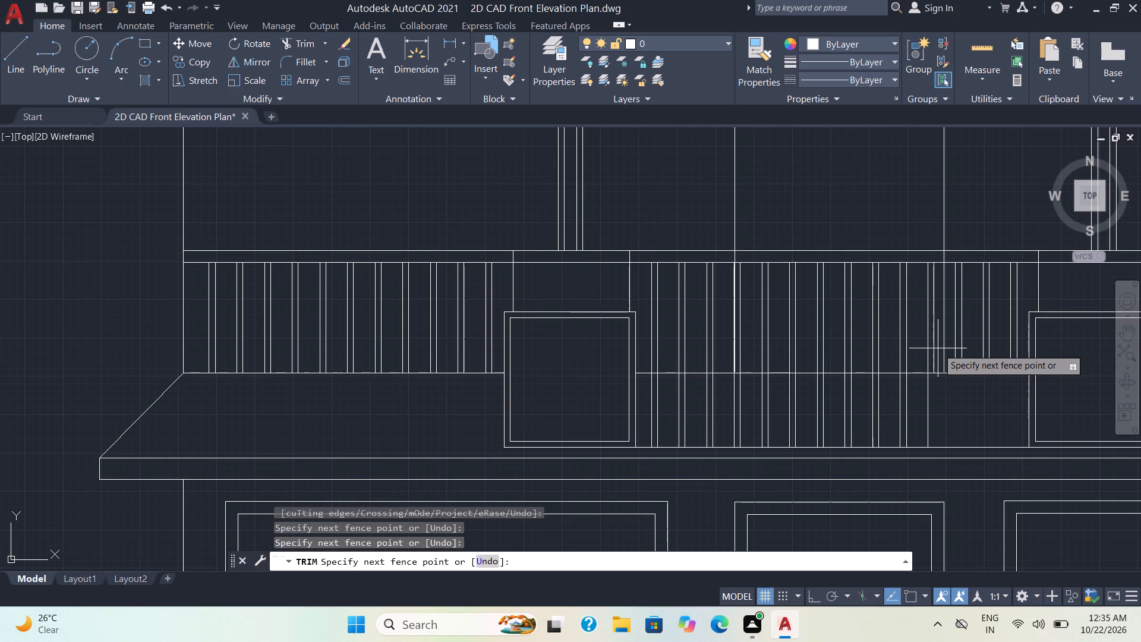
pyautogui.keyDown('shift'); pyautogui.click(938, 348); pyautogui.keyUp('shift')
pyautogui.keyDown('shift'); pyautogui.click(940, 351); pyautogui.keyUp('shift')
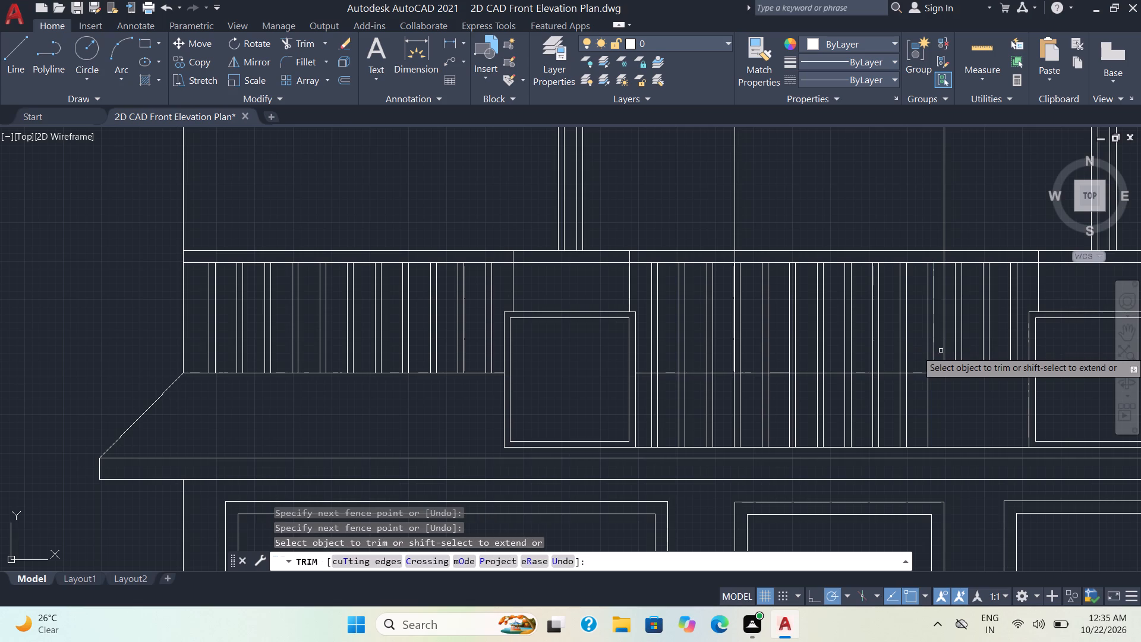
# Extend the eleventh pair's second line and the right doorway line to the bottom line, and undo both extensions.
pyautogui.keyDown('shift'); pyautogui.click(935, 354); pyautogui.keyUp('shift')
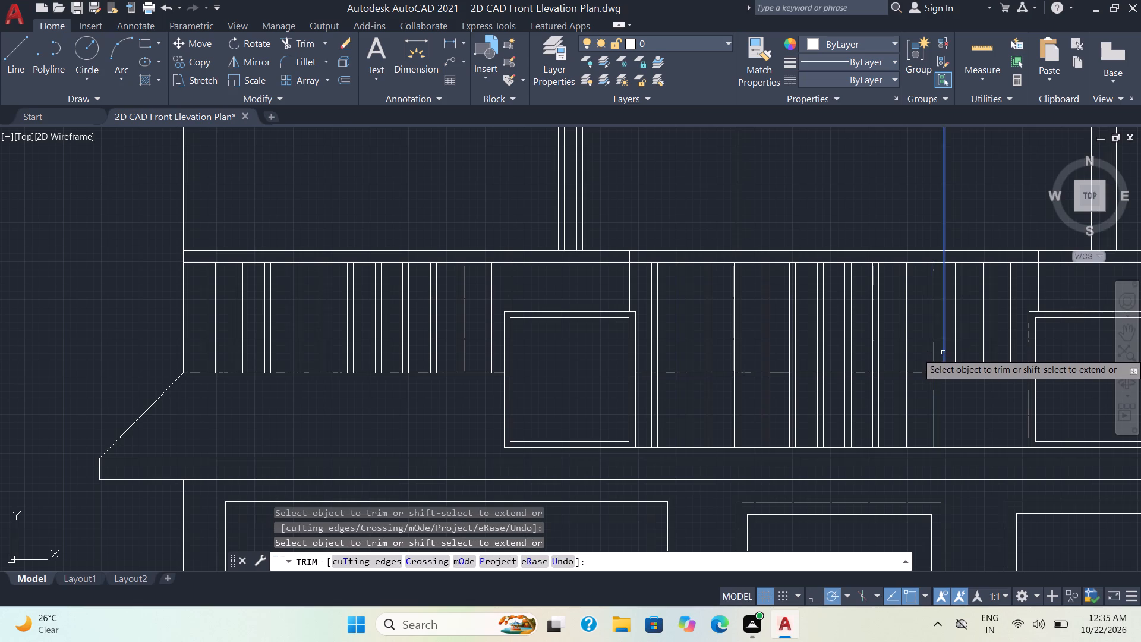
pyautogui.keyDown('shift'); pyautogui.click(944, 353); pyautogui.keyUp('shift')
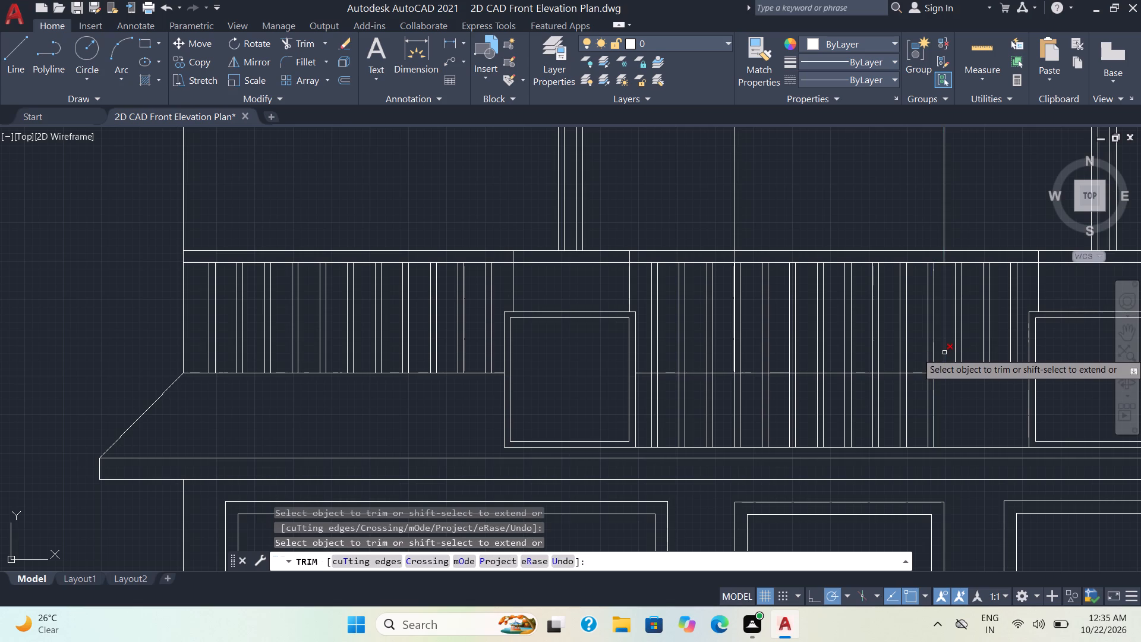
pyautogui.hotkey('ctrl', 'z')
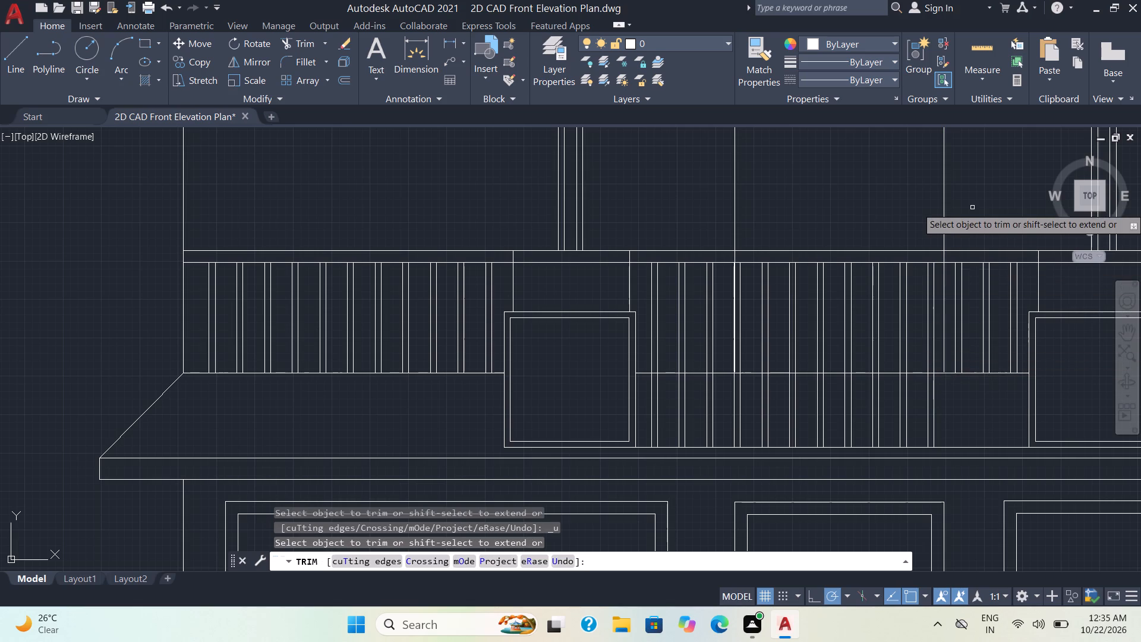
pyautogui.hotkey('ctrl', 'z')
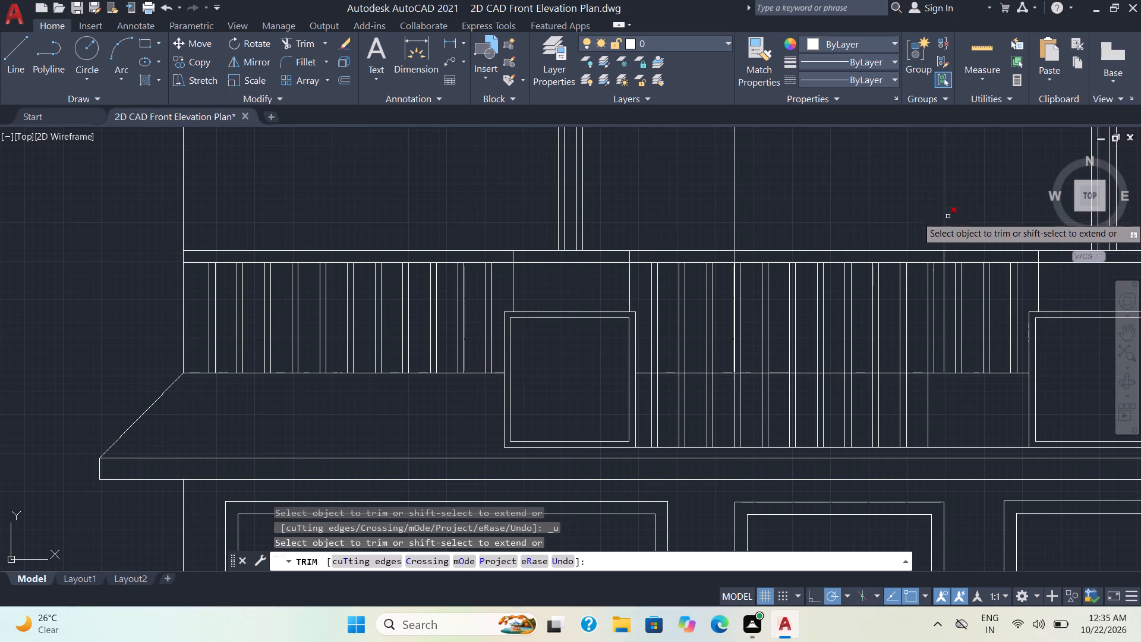
# Extend the eleventh pair's second line and the last three baluster pairs before the right frame down to the bottom line.
pyautogui.scroll(-2, 950, 202)
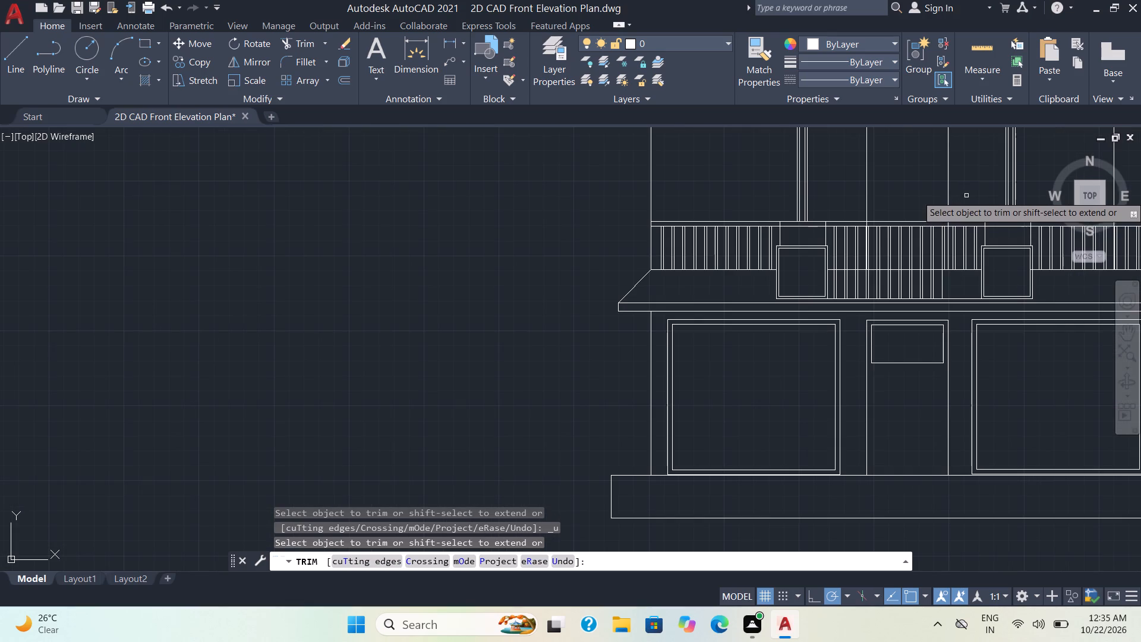
pyautogui.moveTo(983, 203); pyautogui.dragTo(781, 243, button='middle')
pyautogui.scroll(2, 767, 329)
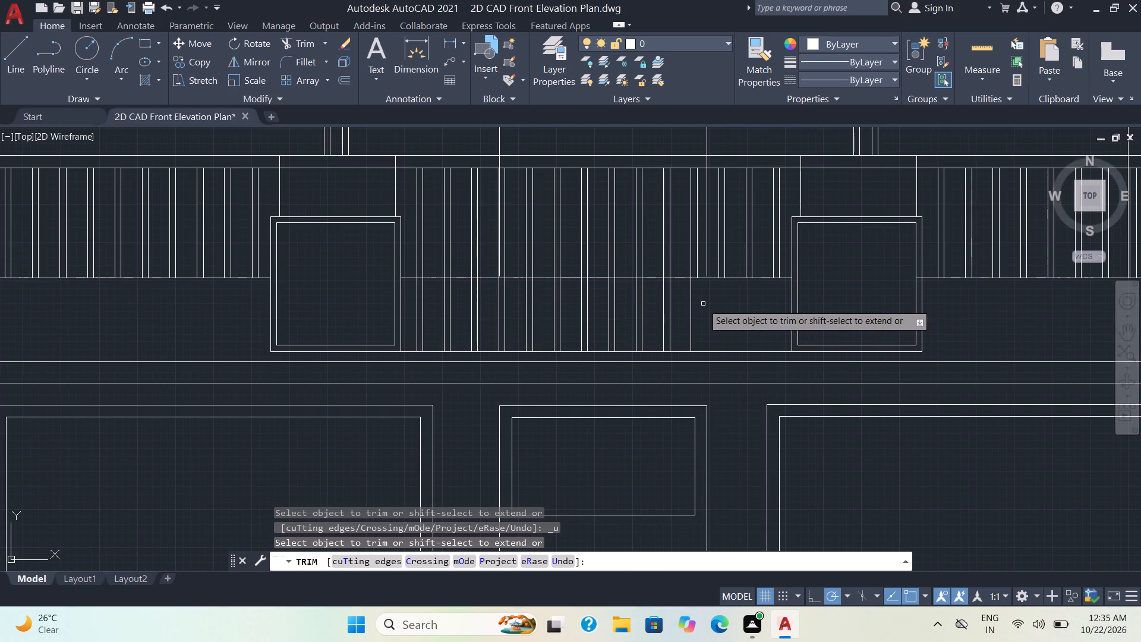
pyautogui.keyDown('shift'); pyautogui.click(698, 260); pyautogui.keyUp('shift')
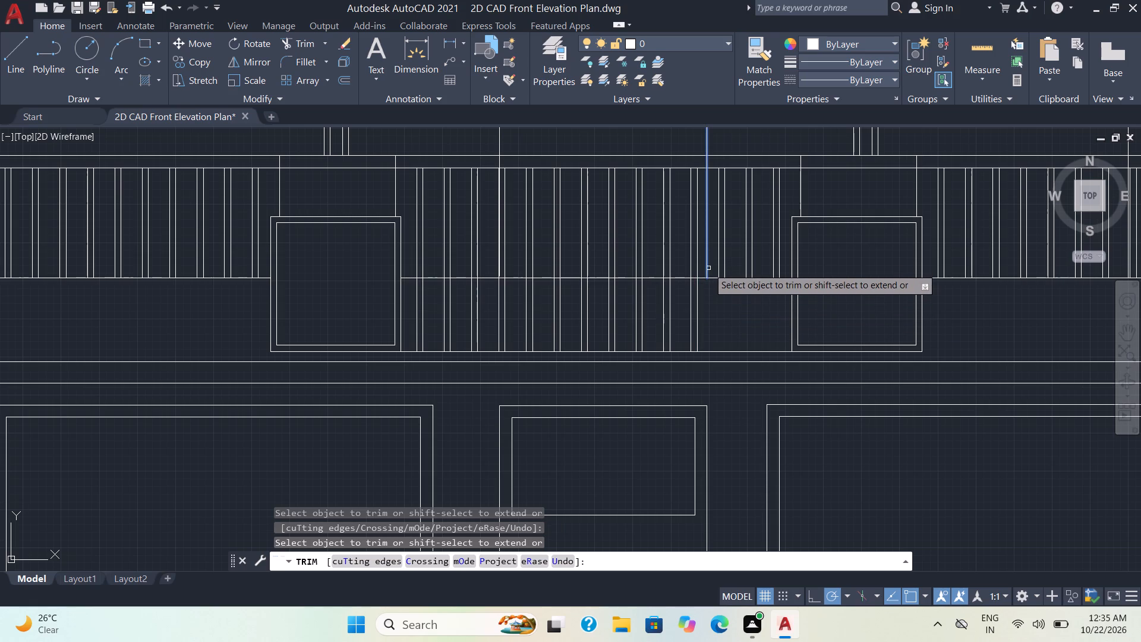
pyautogui.keyDown('shift'); pyautogui.click(718, 268); pyautogui.keyUp('shift')
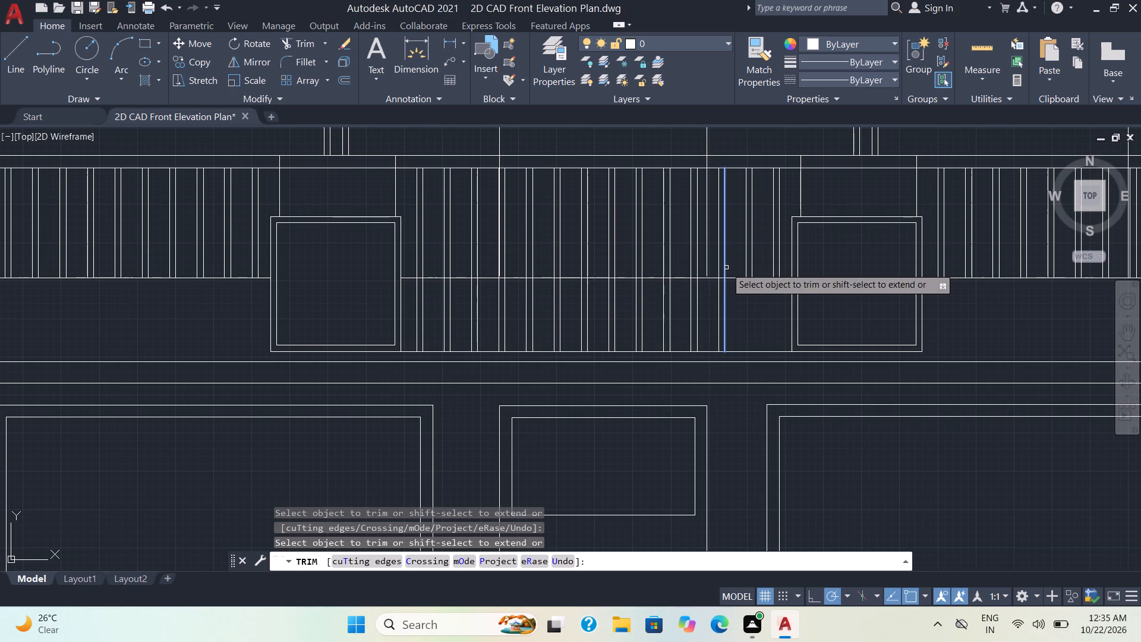
pyautogui.keyDown('shift'); pyautogui.click(726, 267); pyautogui.keyUp('shift')
pyautogui.keyDown('shift'); pyautogui.click(746, 267); pyautogui.keyUp('shift')
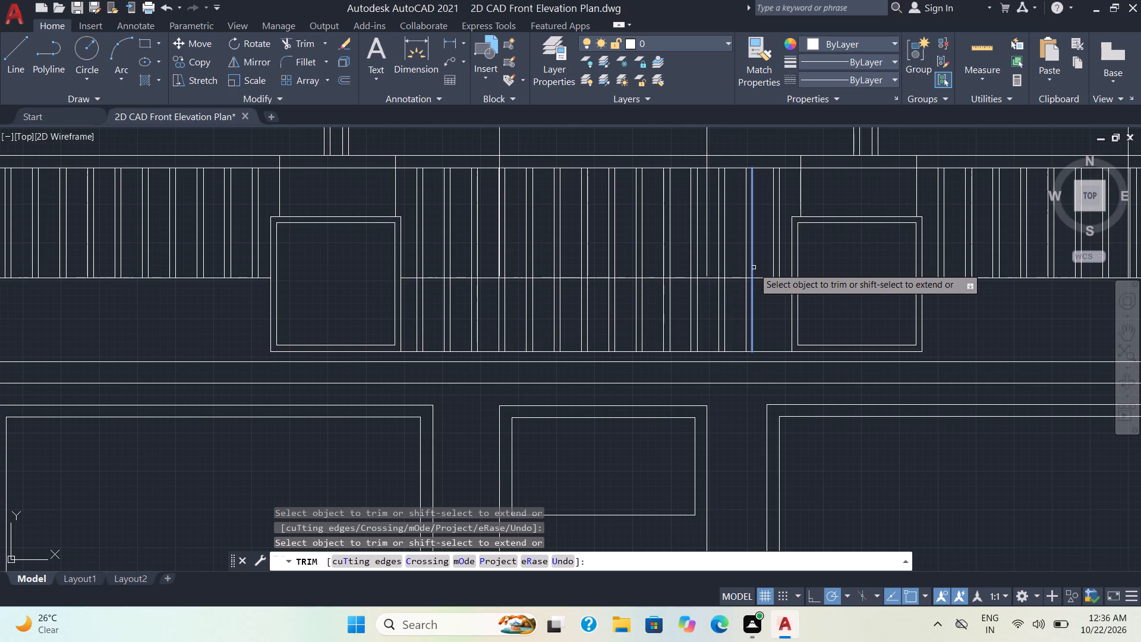
pyautogui.keyDown('shift'); pyautogui.click(754, 267); pyautogui.keyUp('shift')
pyautogui.keyDown('shift'); pyautogui.click(773, 266); pyautogui.keyUp('shift')
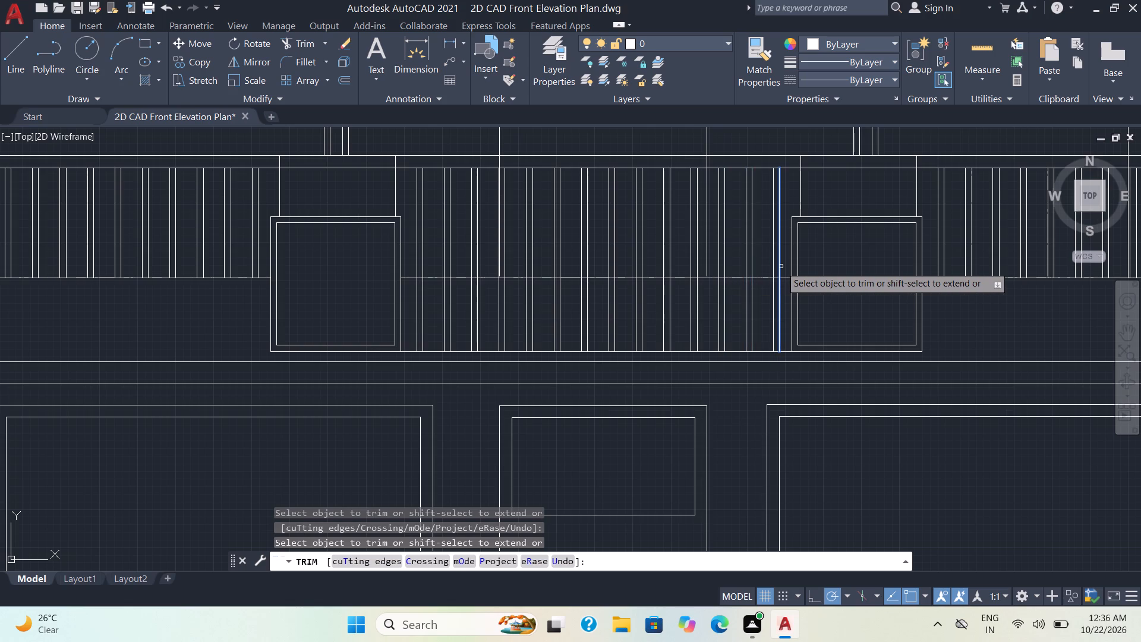
pyautogui.keyDown('shift'); pyautogui.click(781, 266); pyautogui.keyUp('shift')
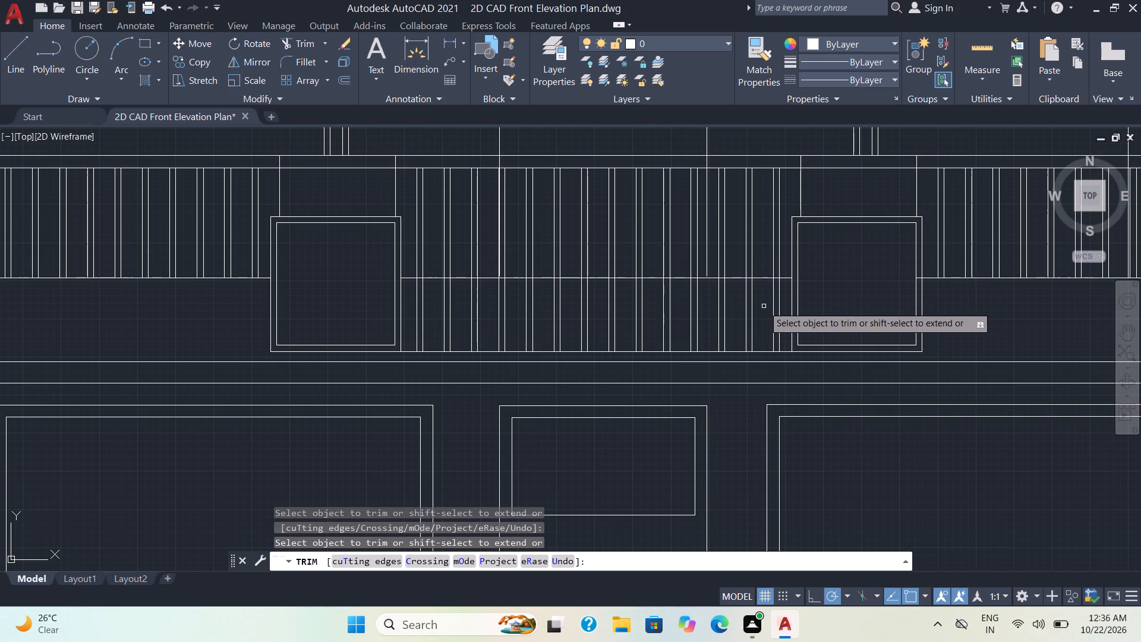
# Delete the roof's top line segment running between the two framed rectangles.
pyautogui.press('Escape')
pyautogui.click(766, 278)
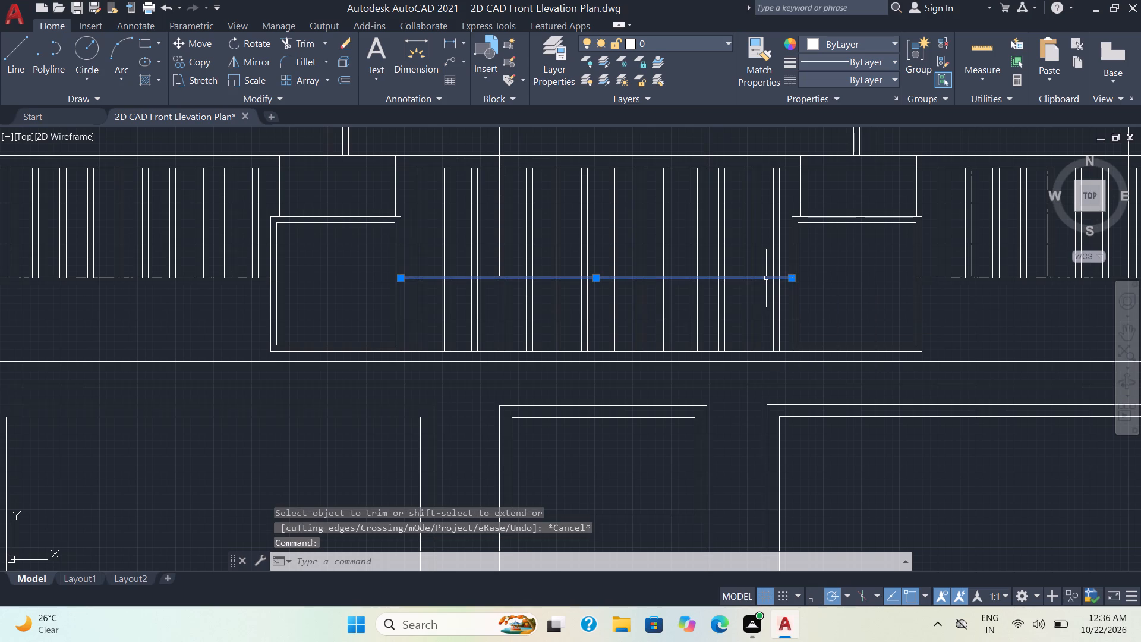
pyautogui.press('Delete')
# Extend the middle floor's two central doorway side lines down to the railing's bottom line between the frames.
pyautogui.scroll(-1, 821, 324)
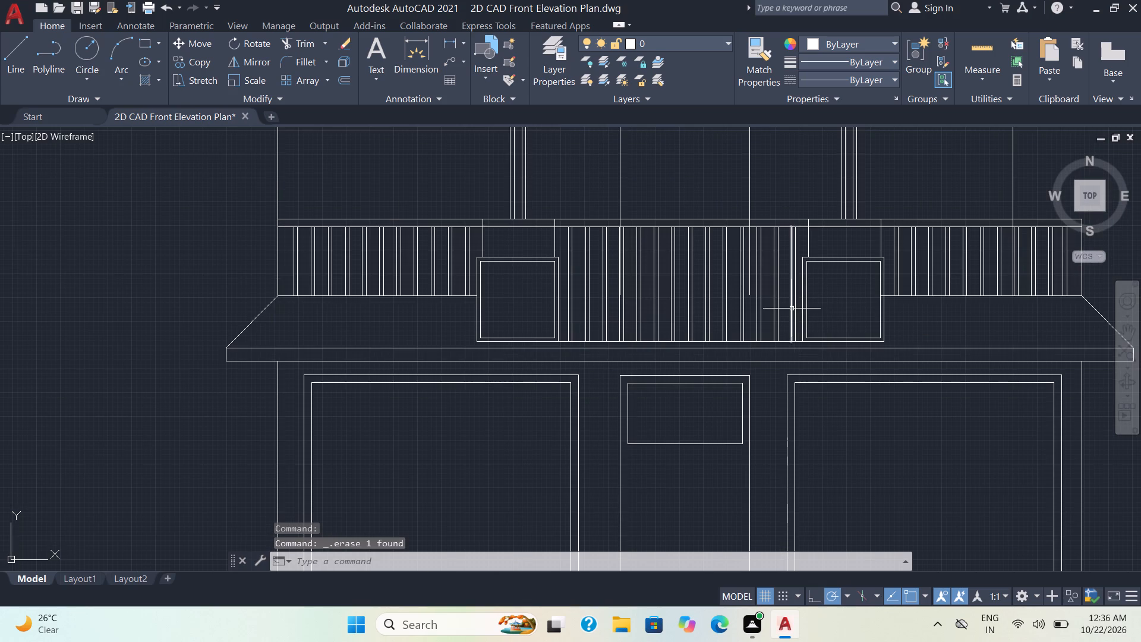
pyautogui.click(308, 44)
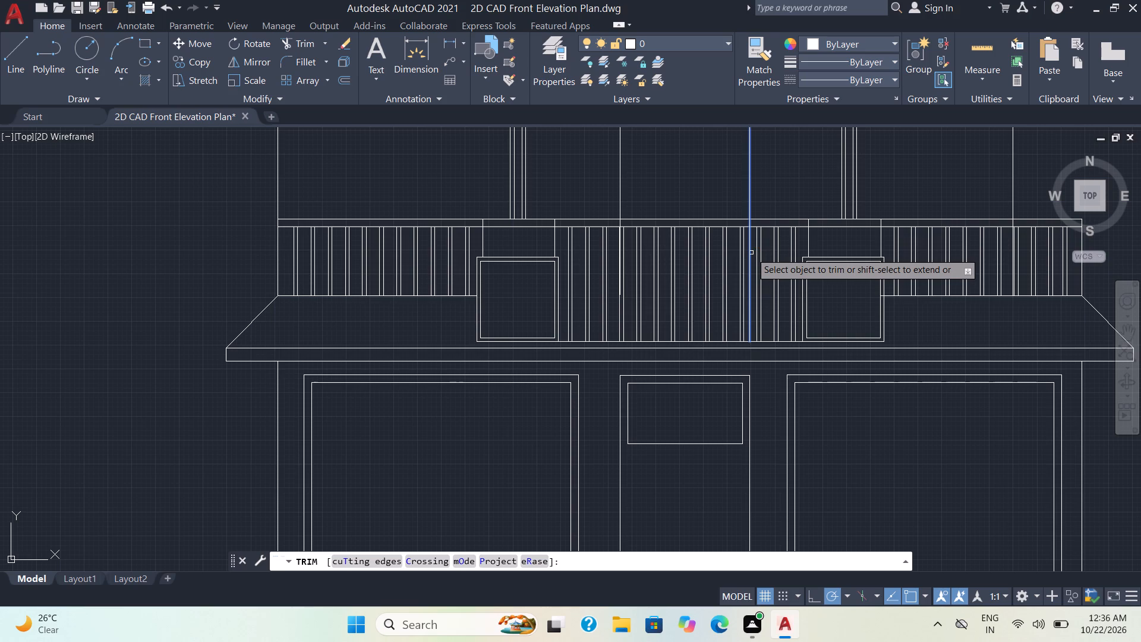
pyautogui.keyDown('shift'); pyautogui.click(751, 253); pyautogui.keyUp('shift')
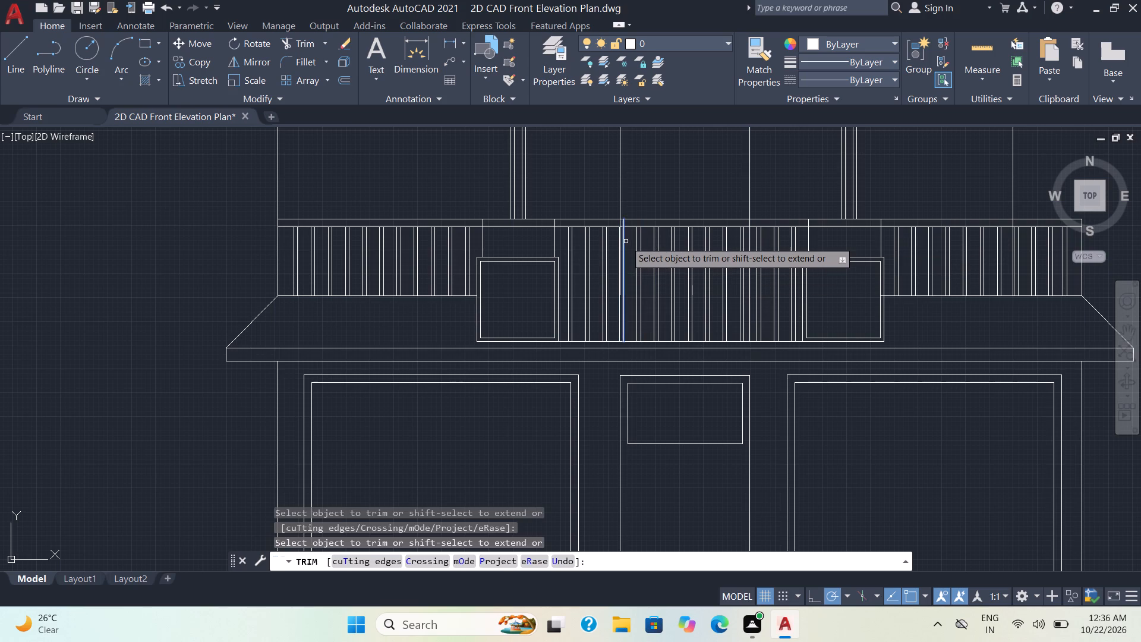
pyautogui.keyDown('shift'); pyautogui.click(619, 205); pyautogui.keyUp('shift')
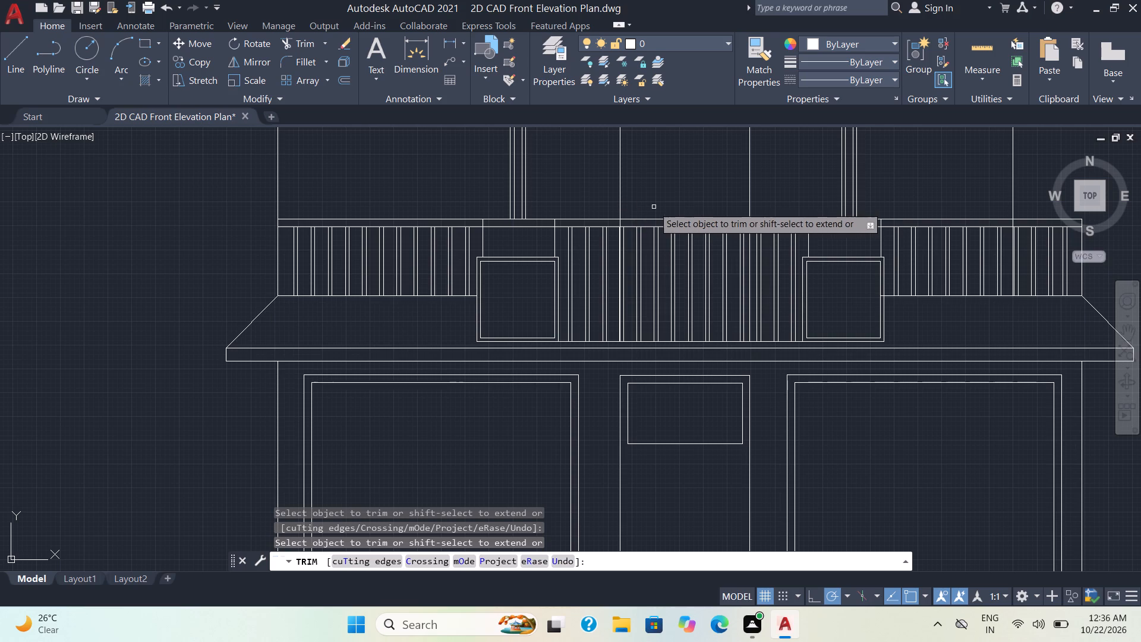
pyautogui.scroll(1, 698, 196)
pyautogui.scroll(-2, 698, 196)
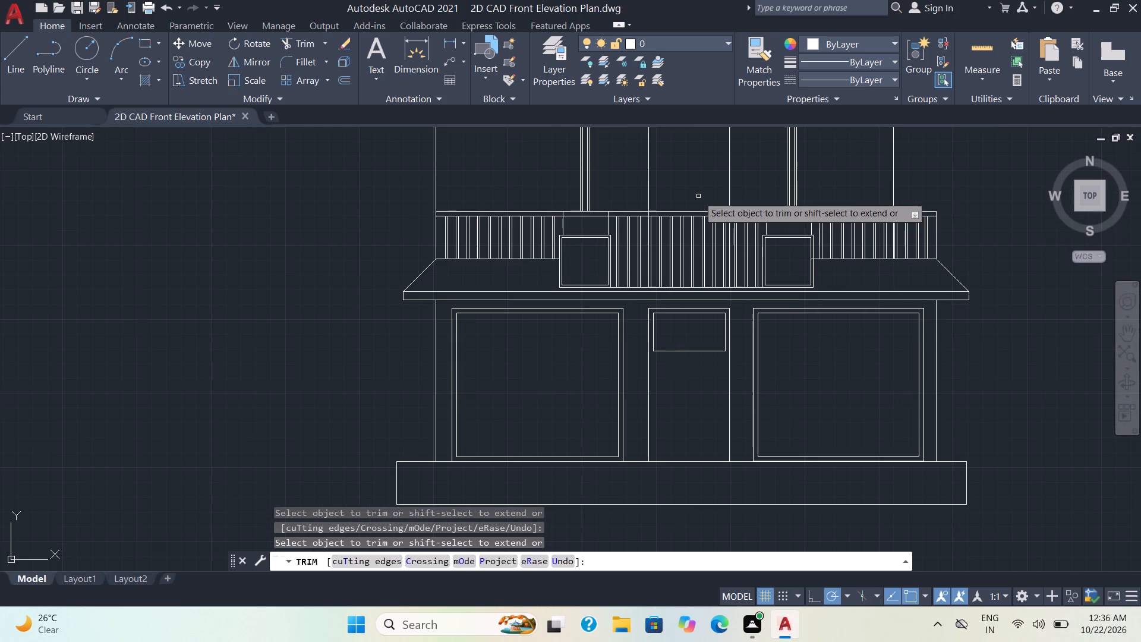
pyautogui.press('Escape')
# Set the lineweight of the middle floor doorway's two side lines and top line to 0.50 mm.
pyautogui.moveTo(638, 191); pyautogui.dragTo(761, 191)
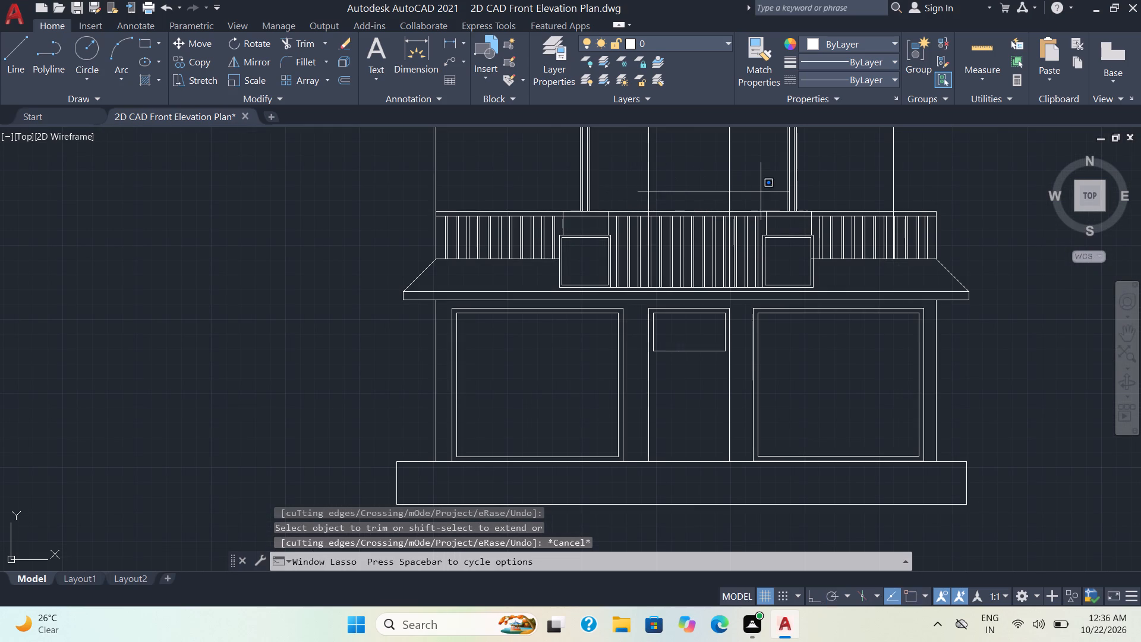
pyautogui.moveTo(761, 191); pyautogui.dragTo(762, 191)
pyautogui.click(749, 189)
pyautogui.click(635, 171)
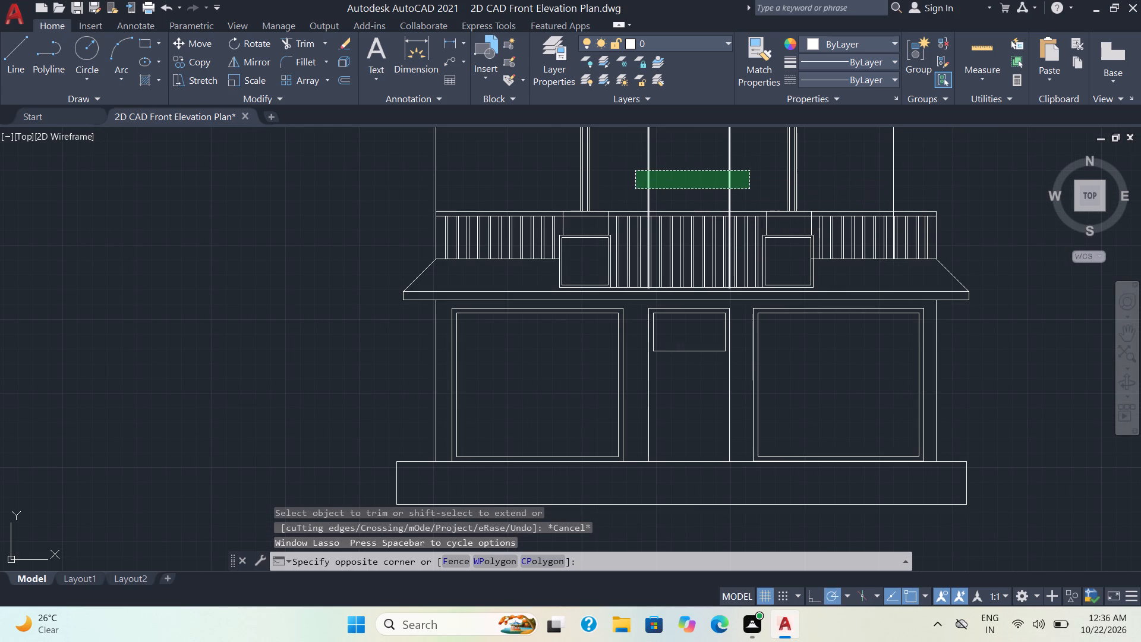
pyautogui.moveTo(680, 171); pyautogui.dragTo(682, 229, button='middle')
pyautogui.scroll(-1, 680, 171)
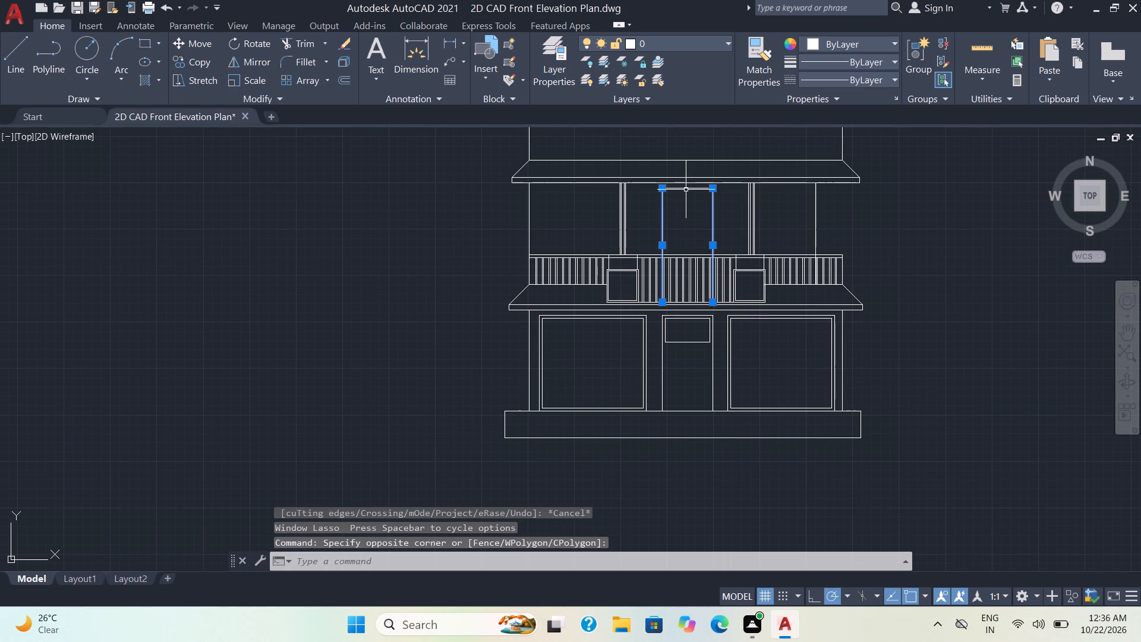
pyautogui.click(686, 189)
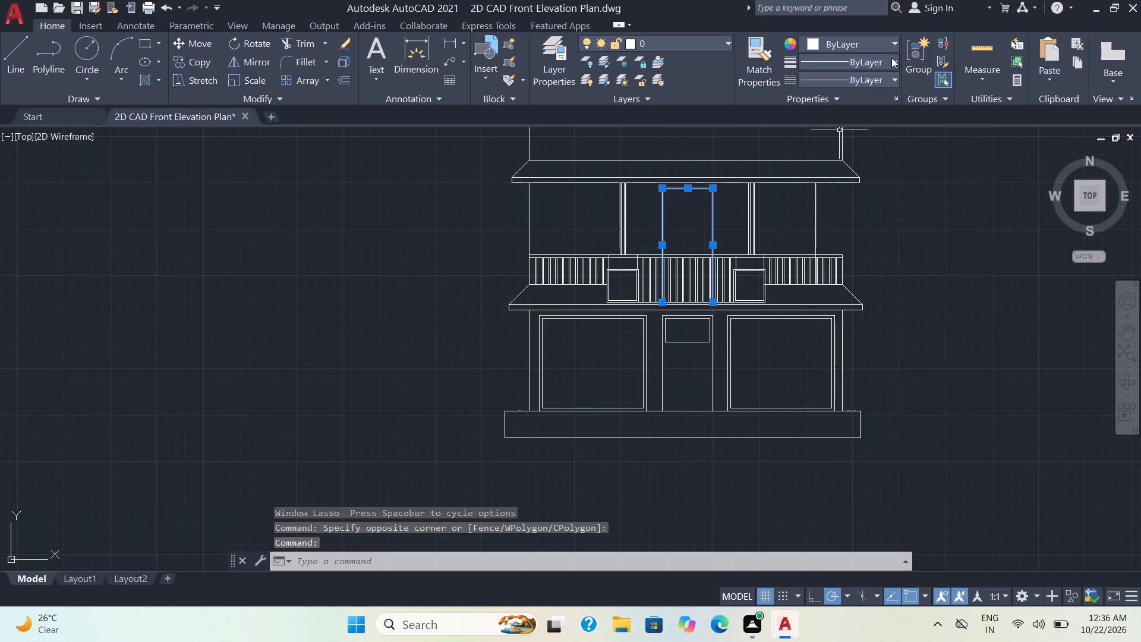
pyautogui.click(891, 59)
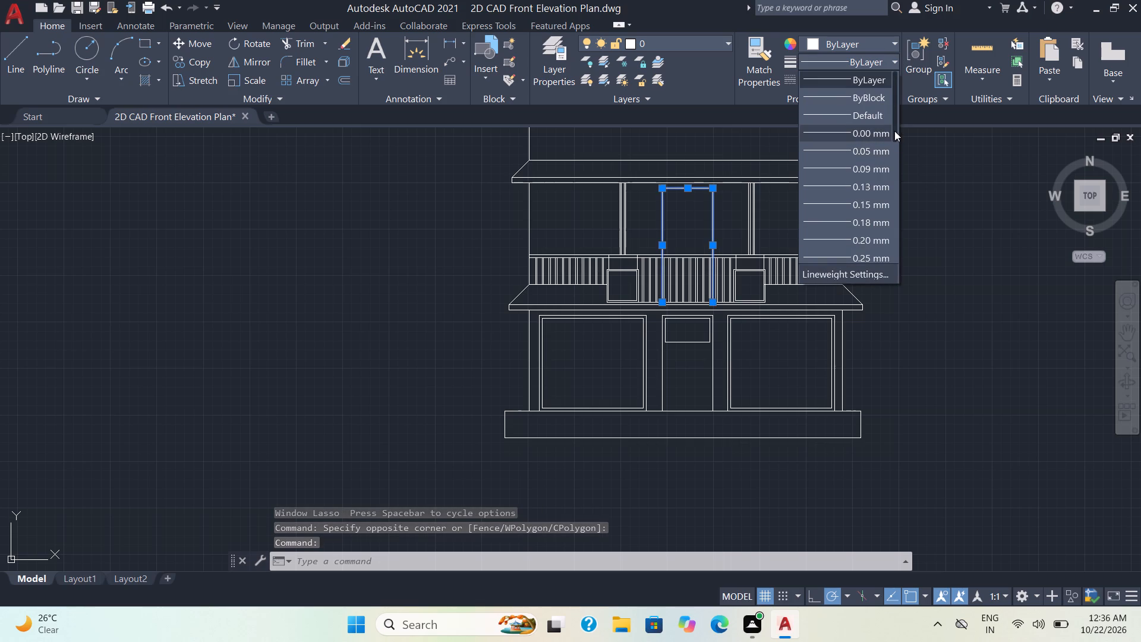
pyautogui.moveTo(894, 131); pyautogui.dragTo(894, 189)
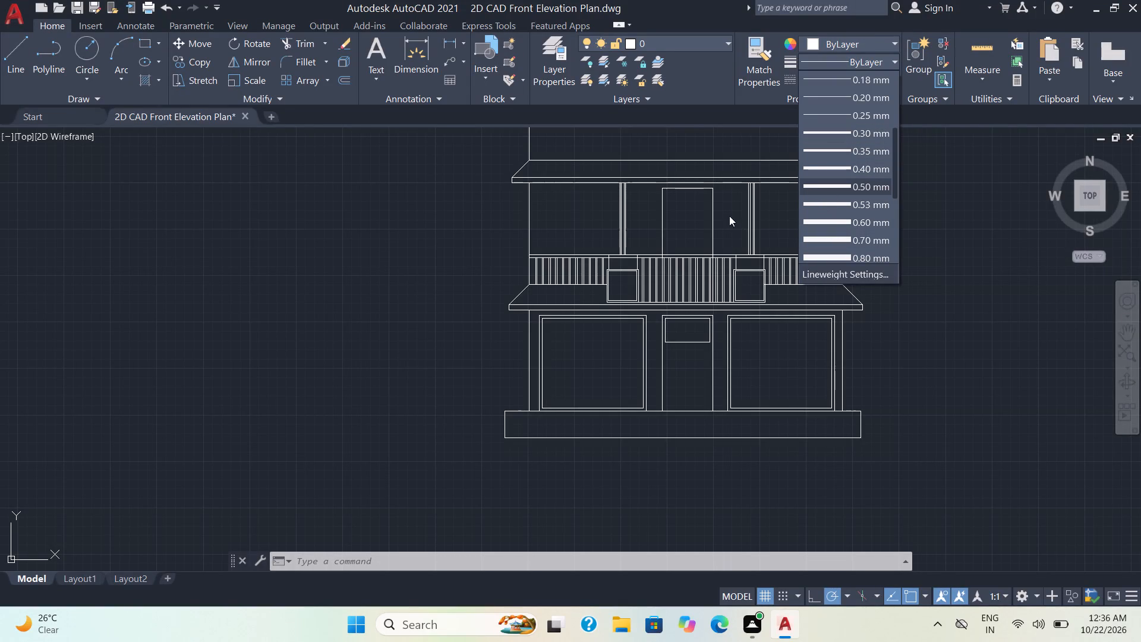
pyautogui.click(849, 185)
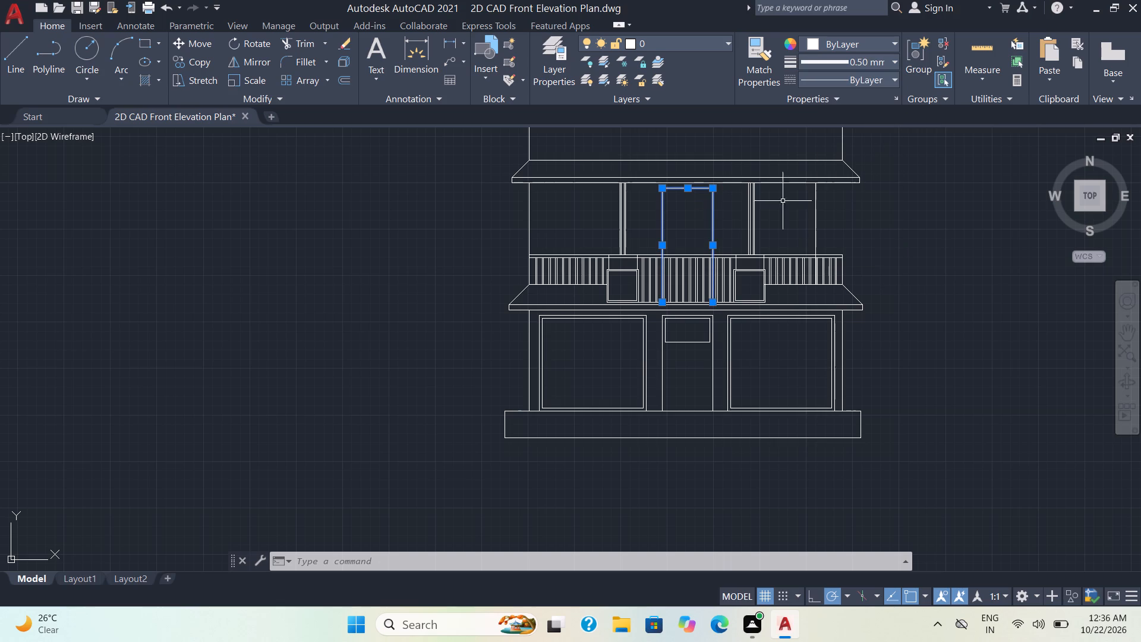
pyautogui.press('Escape')
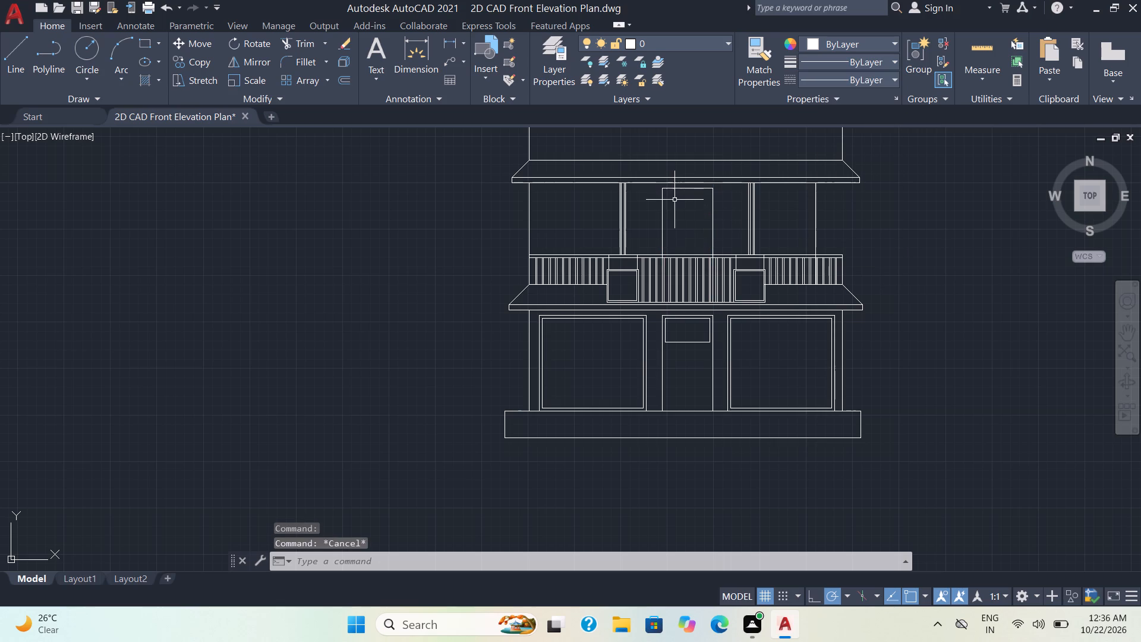
# Set the current lineweight for new objects to 0.30 mm.
pyautogui.click(888, 62)
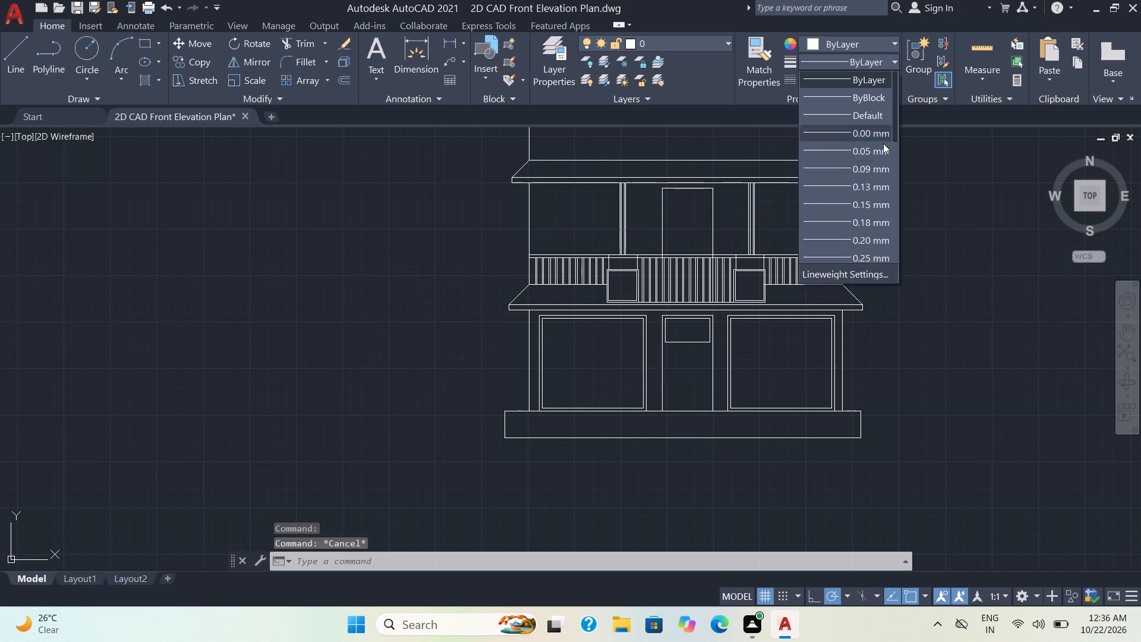
pyautogui.scroll(-1, 853, 198)
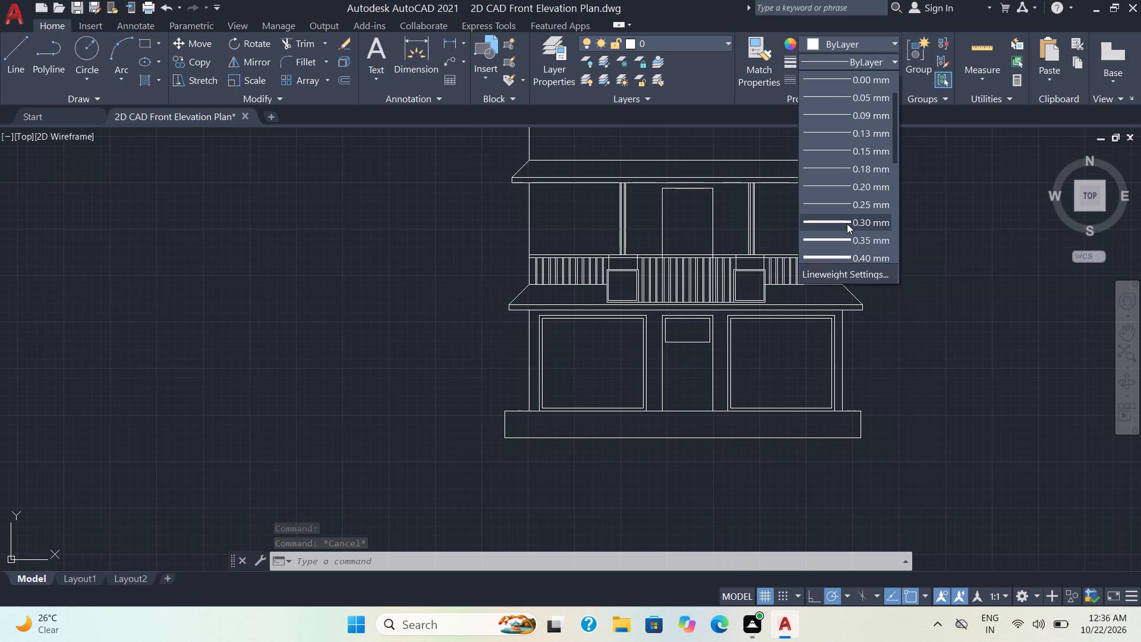
pyautogui.click(847, 219)
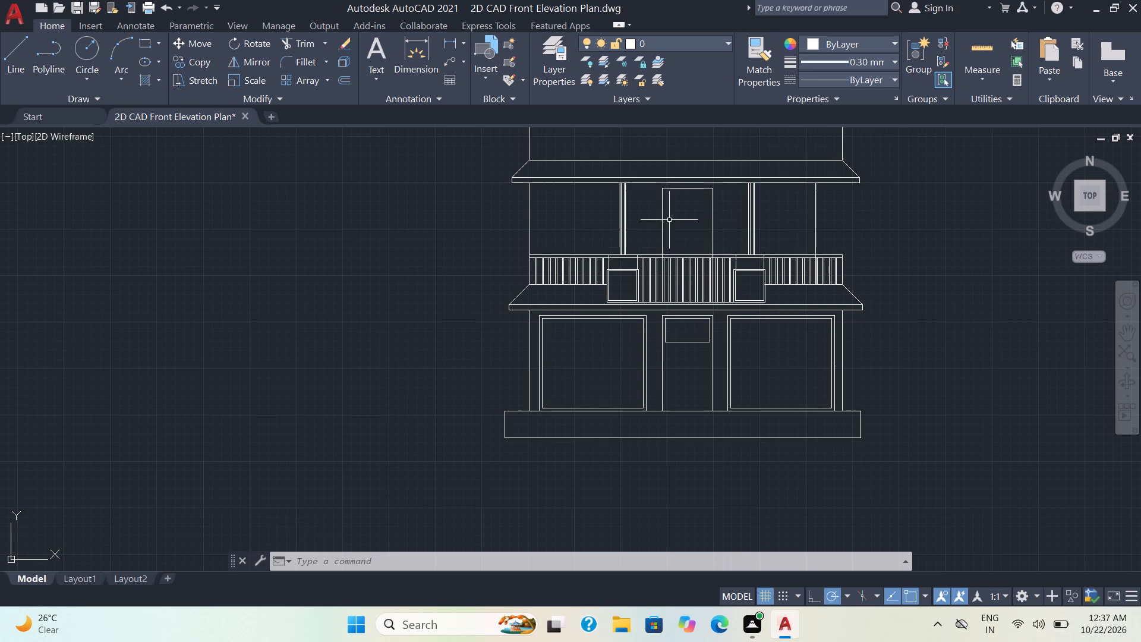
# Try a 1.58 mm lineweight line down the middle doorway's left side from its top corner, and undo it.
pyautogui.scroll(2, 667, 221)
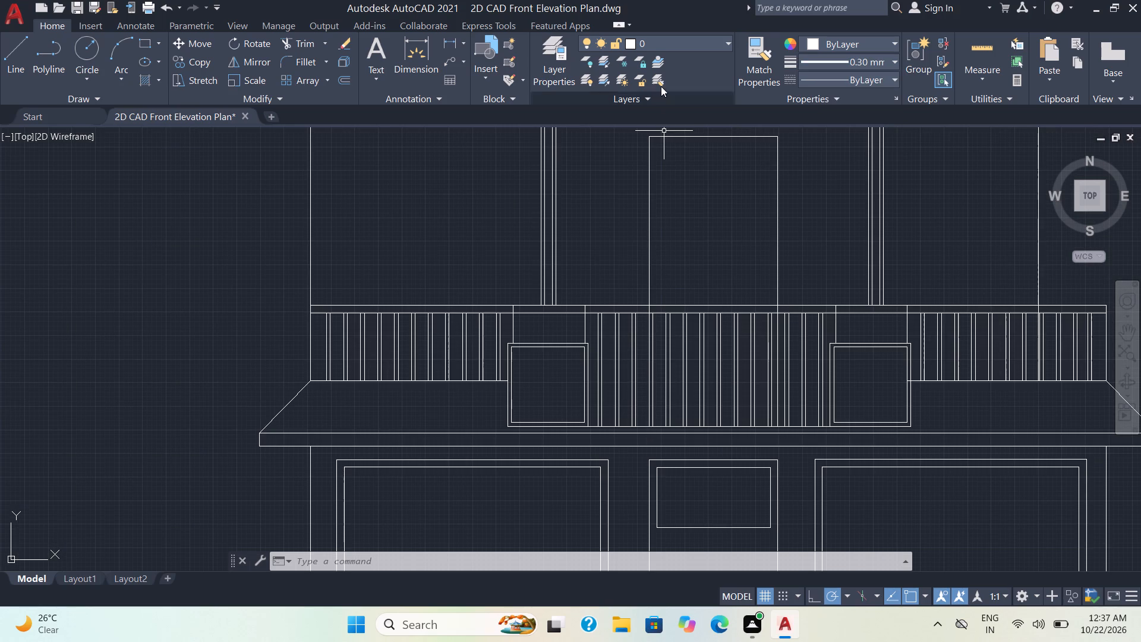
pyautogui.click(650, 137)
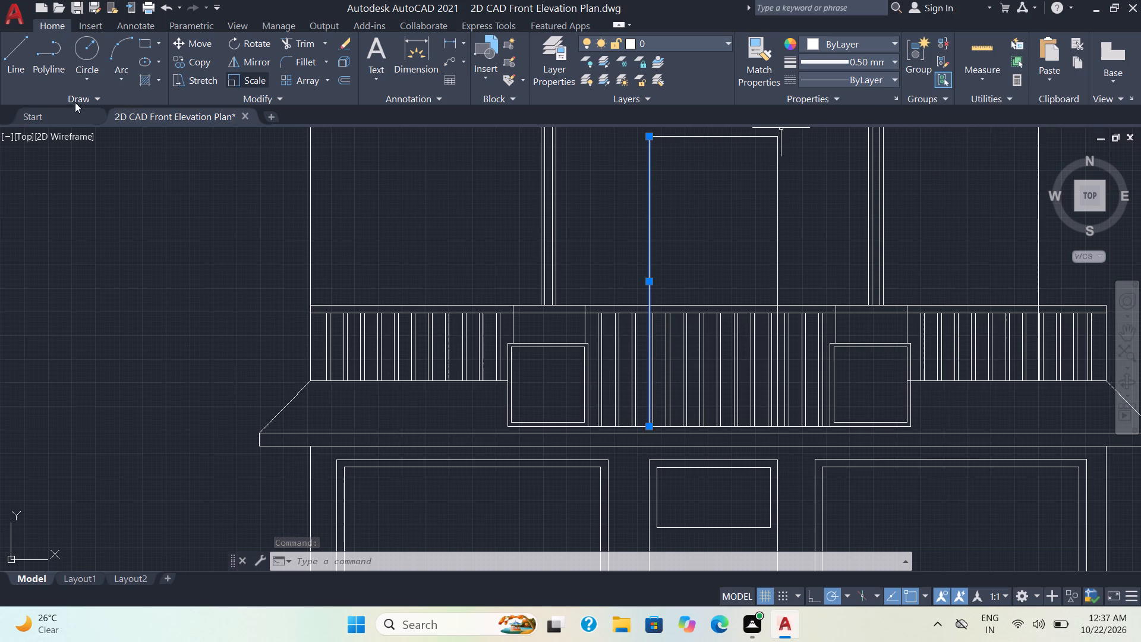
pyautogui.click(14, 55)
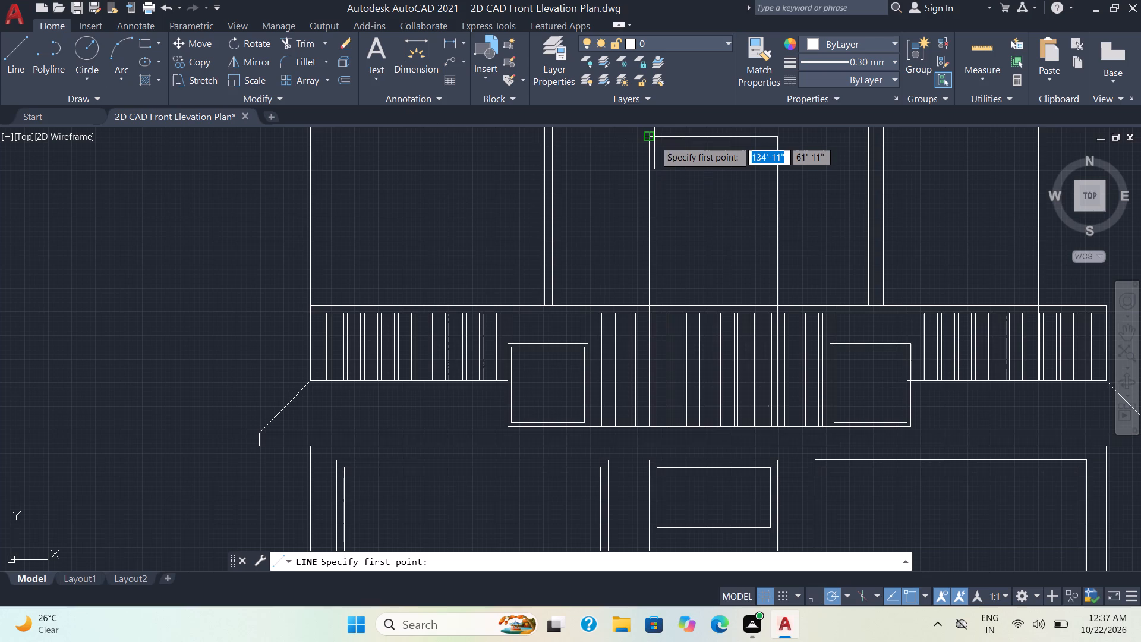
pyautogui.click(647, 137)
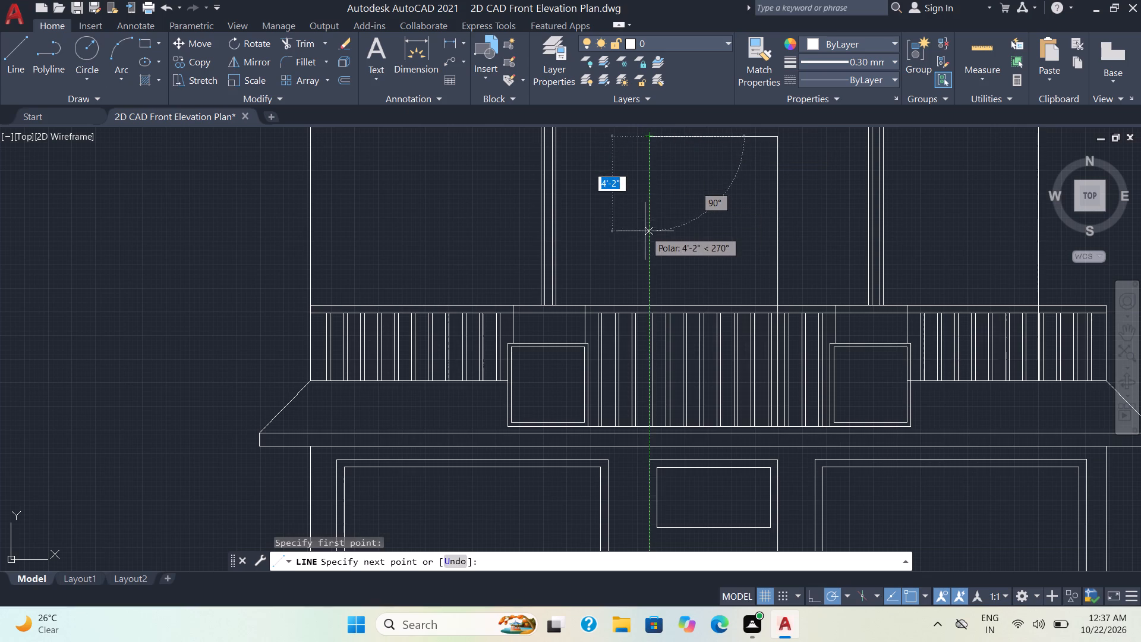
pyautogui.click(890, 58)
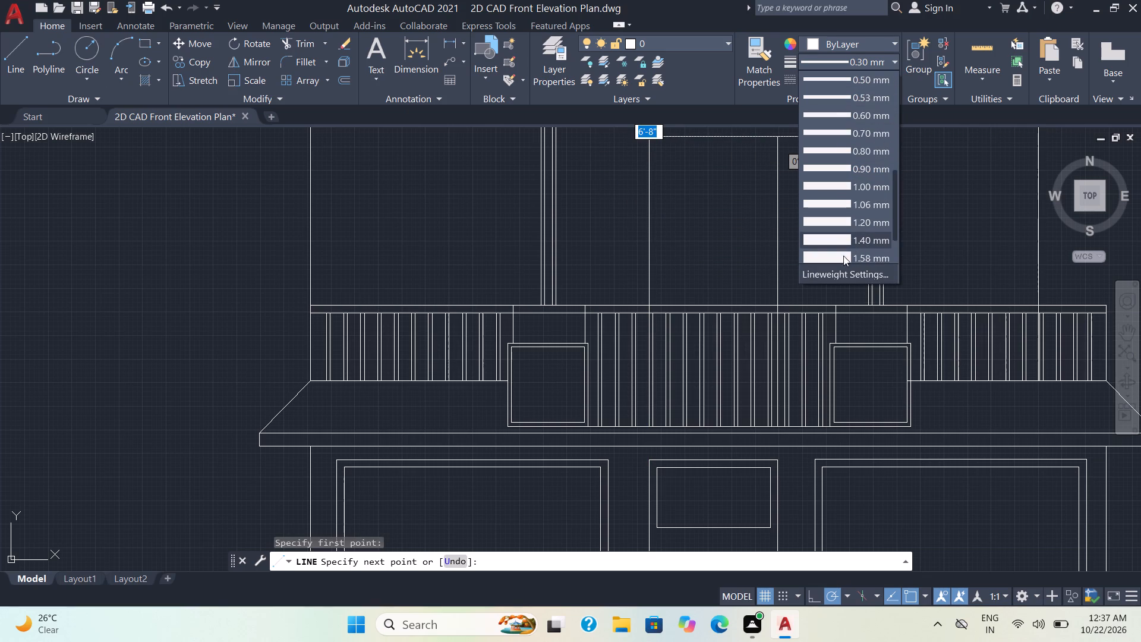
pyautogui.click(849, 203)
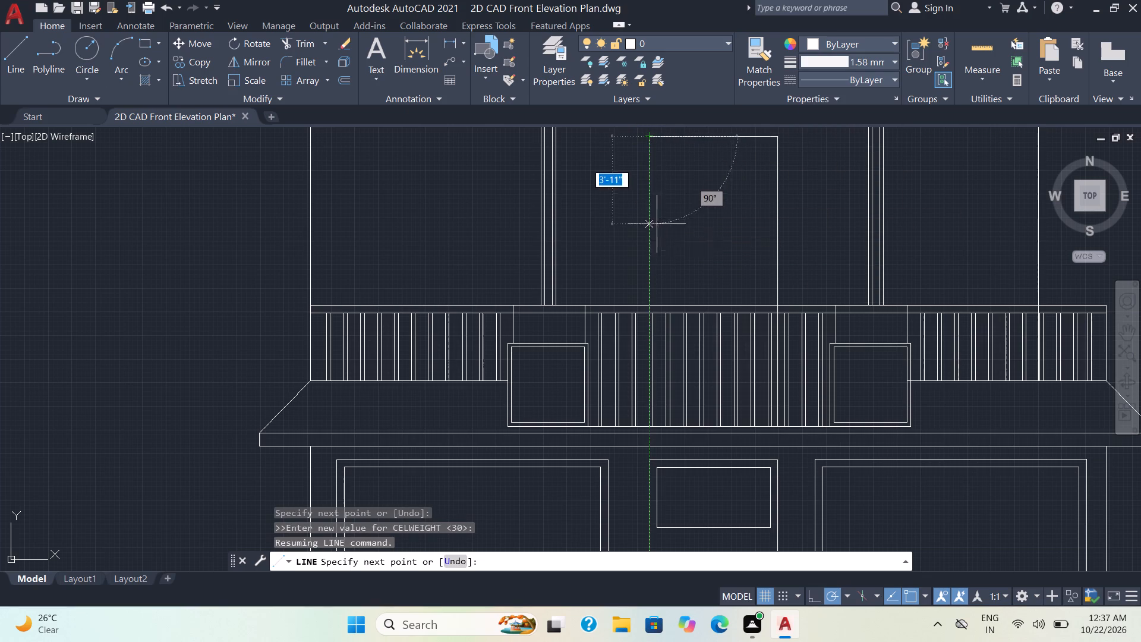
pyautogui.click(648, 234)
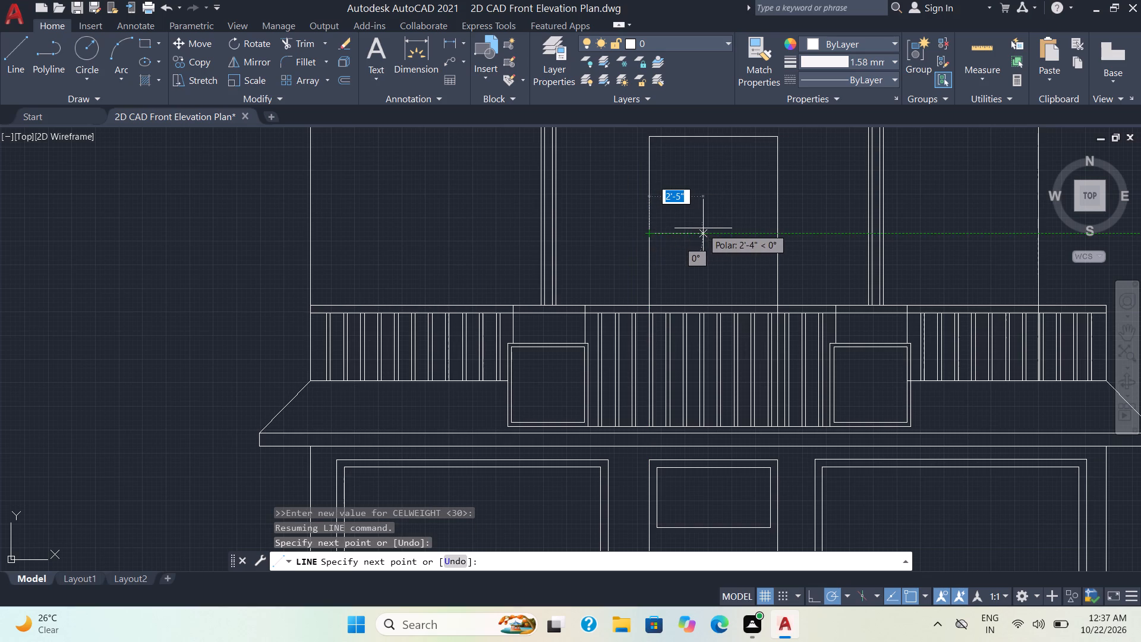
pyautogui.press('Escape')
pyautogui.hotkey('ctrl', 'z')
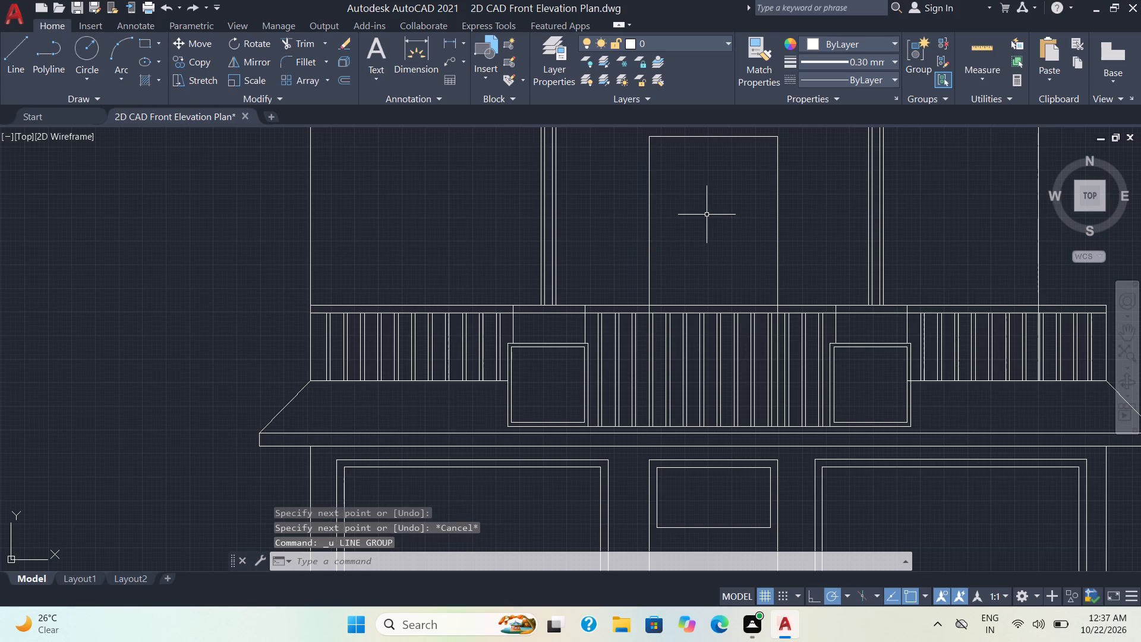
# Trim the four short vertical lines above the two framed panels where they cross the railing's top band.
pyautogui.scroll(-2, 707, 215)
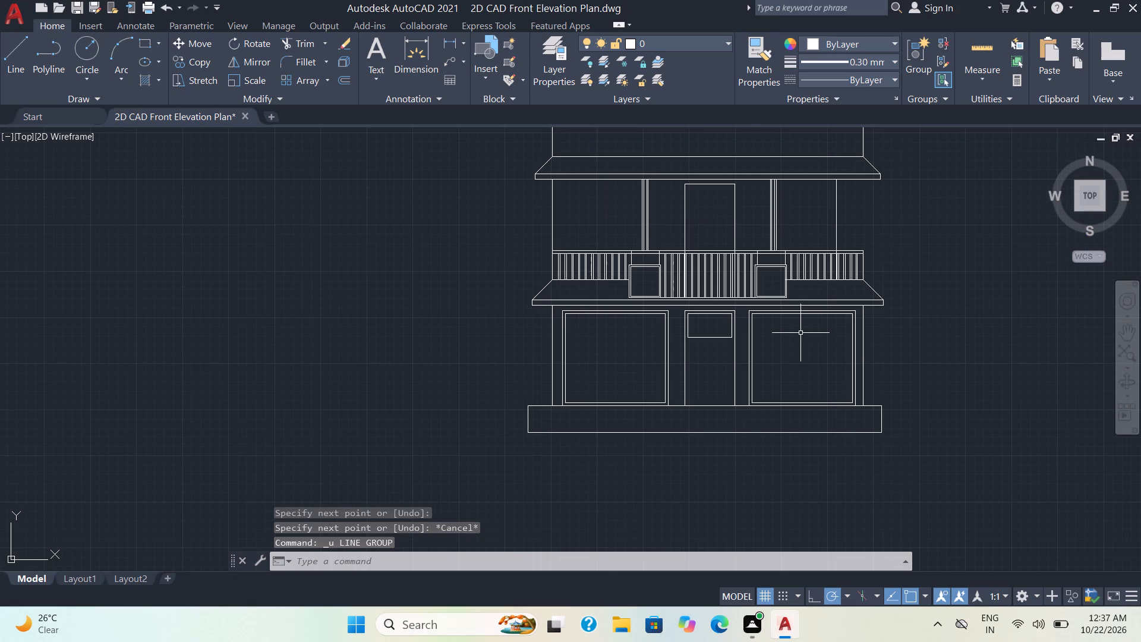
pyautogui.scroll(1, 802, 329)
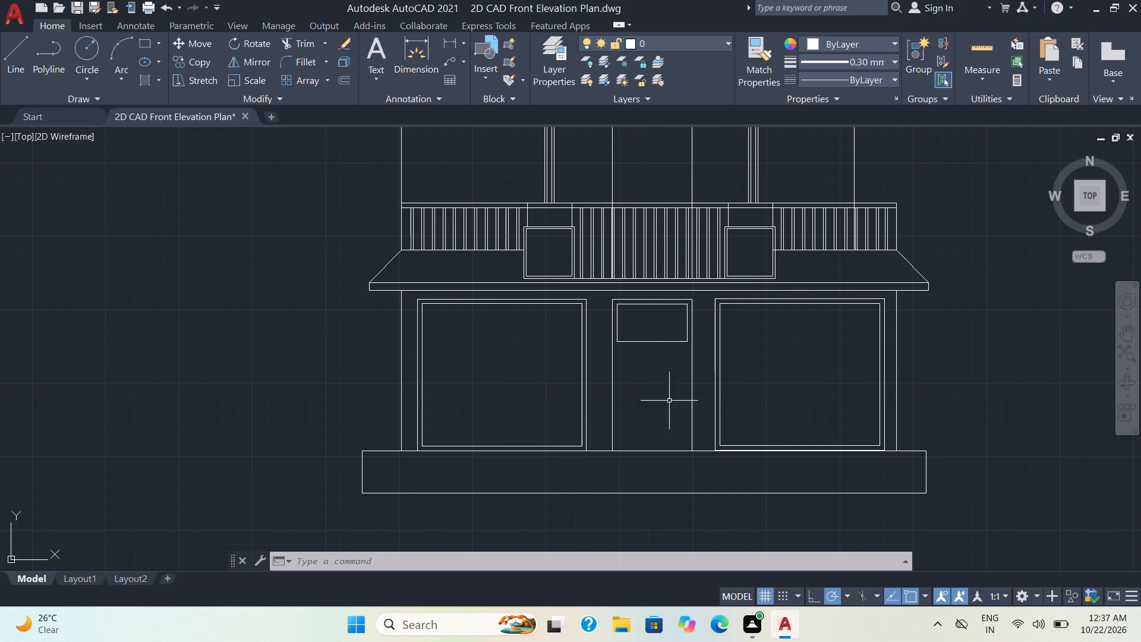
pyautogui.click(295, 42)
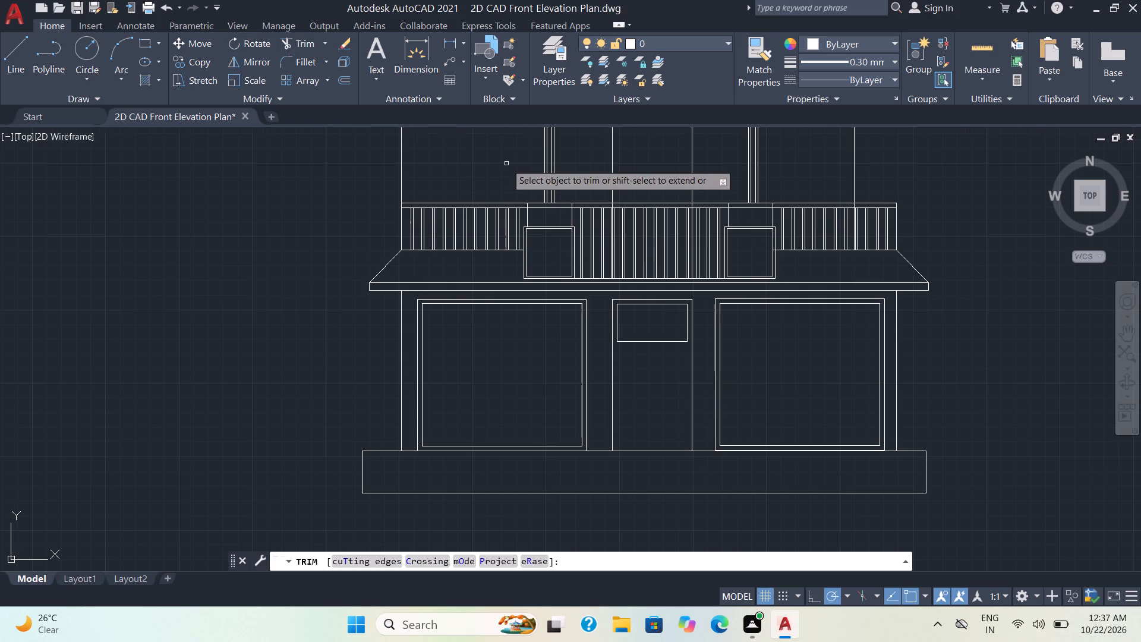
pyautogui.scroll(2, 506, 163)
pyautogui.click(553, 272)
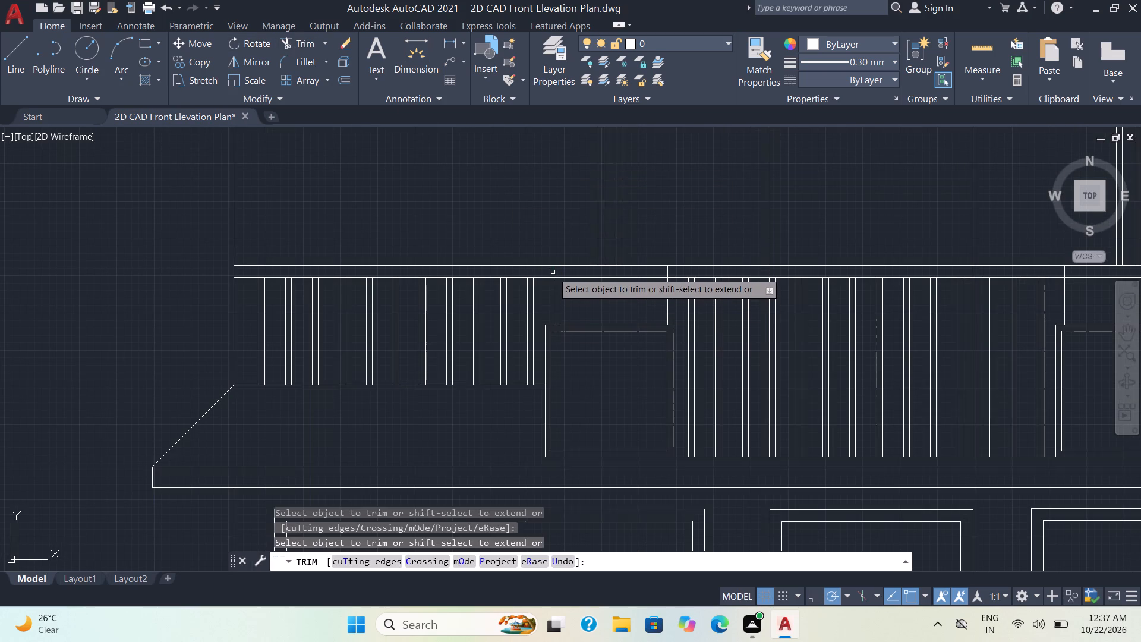
pyautogui.click(669, 273)
pyautogui.scroll(-2, 795, 314)
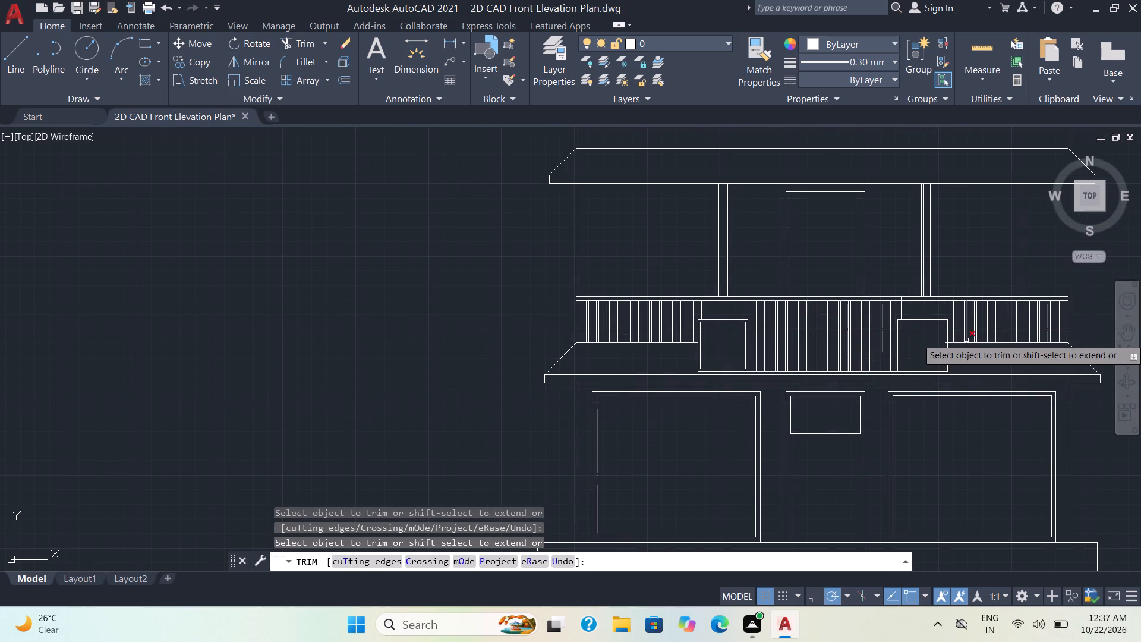
pyautogui.scroll(1, 920, 303)
pyautogui.click(887, 296)
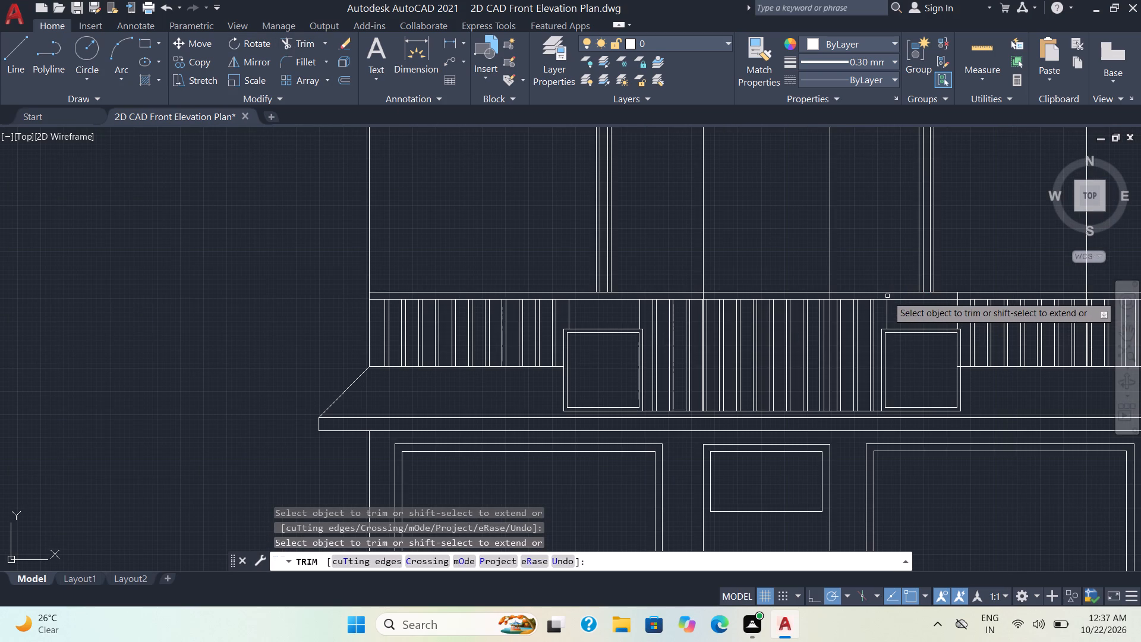
pyautogui.click(957, 297)
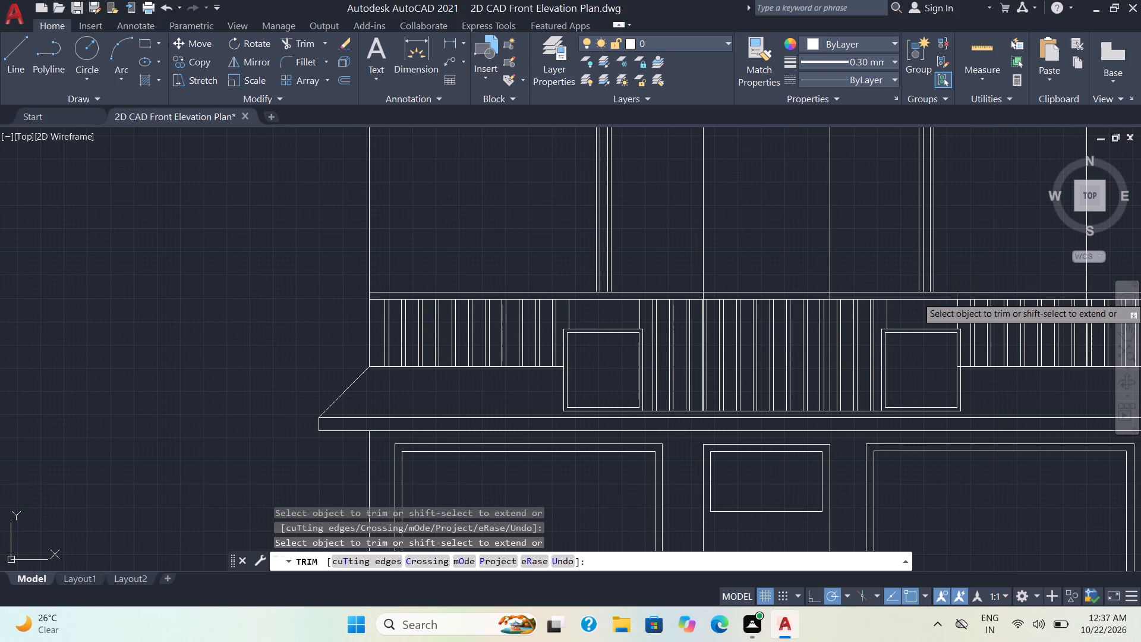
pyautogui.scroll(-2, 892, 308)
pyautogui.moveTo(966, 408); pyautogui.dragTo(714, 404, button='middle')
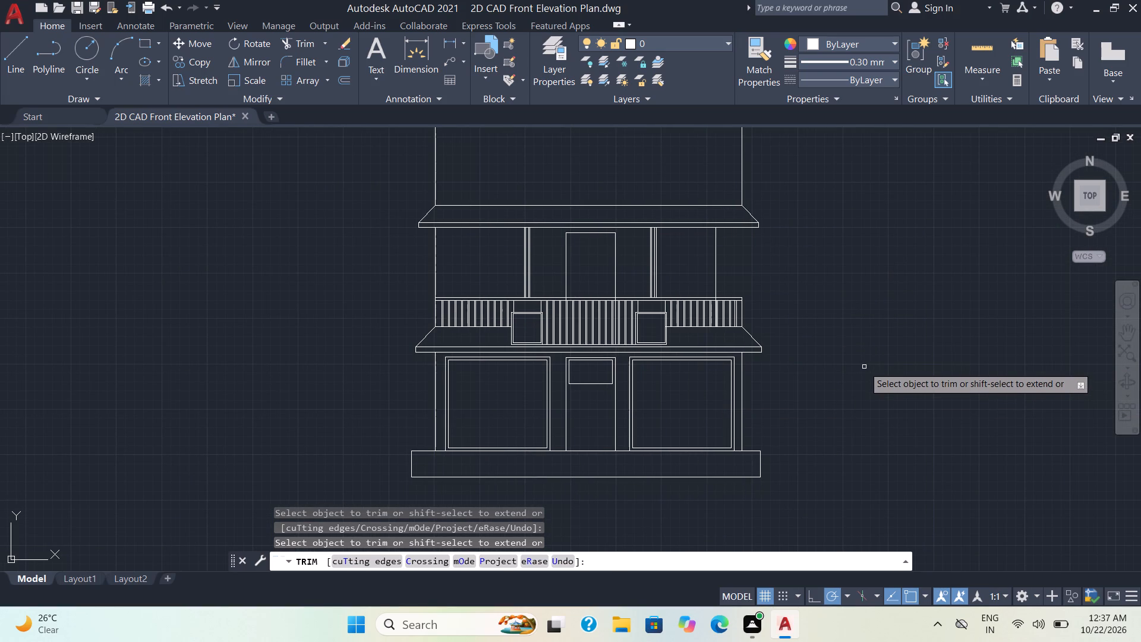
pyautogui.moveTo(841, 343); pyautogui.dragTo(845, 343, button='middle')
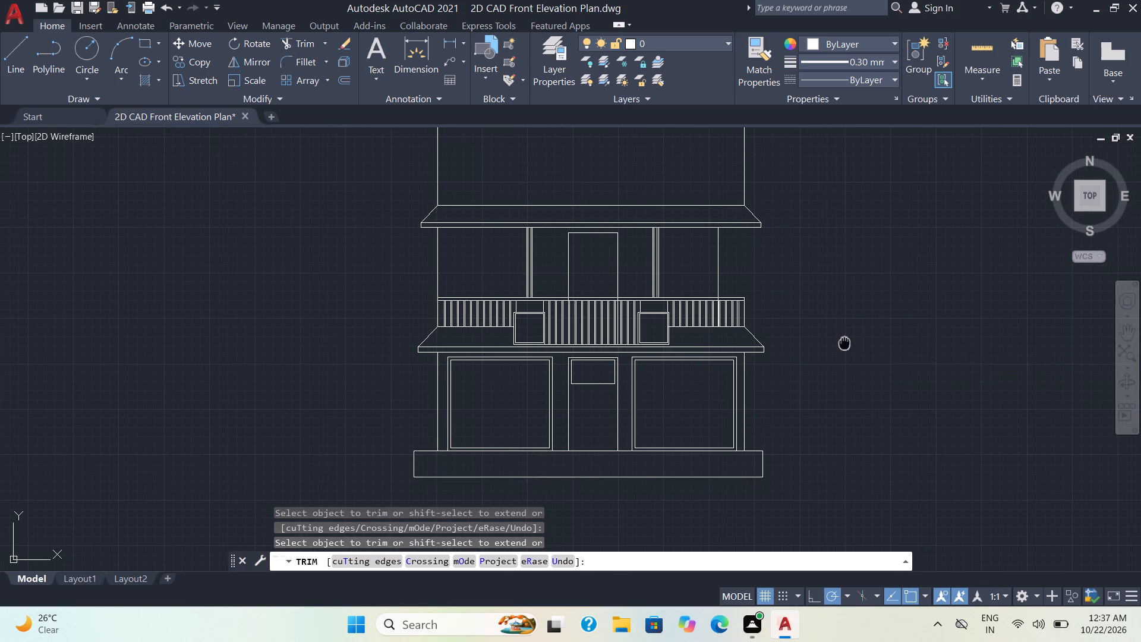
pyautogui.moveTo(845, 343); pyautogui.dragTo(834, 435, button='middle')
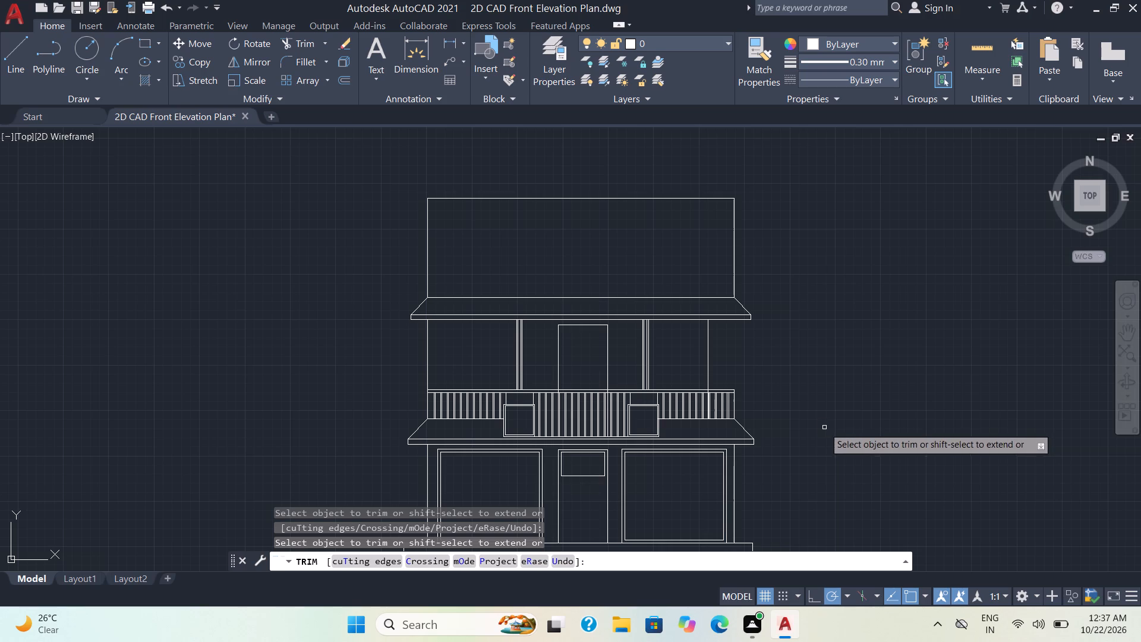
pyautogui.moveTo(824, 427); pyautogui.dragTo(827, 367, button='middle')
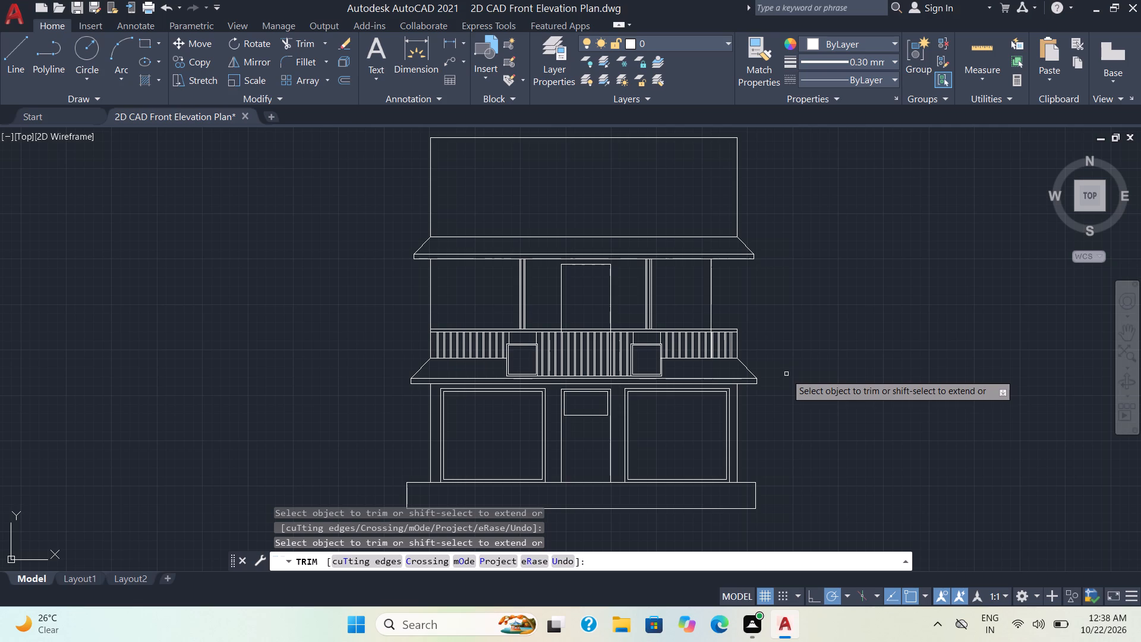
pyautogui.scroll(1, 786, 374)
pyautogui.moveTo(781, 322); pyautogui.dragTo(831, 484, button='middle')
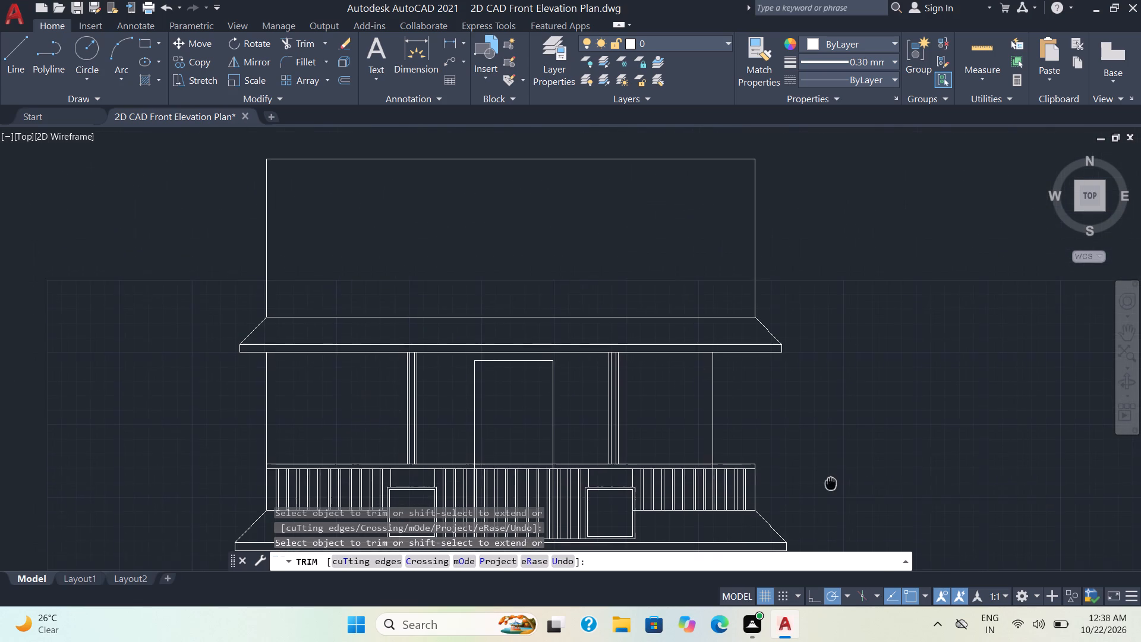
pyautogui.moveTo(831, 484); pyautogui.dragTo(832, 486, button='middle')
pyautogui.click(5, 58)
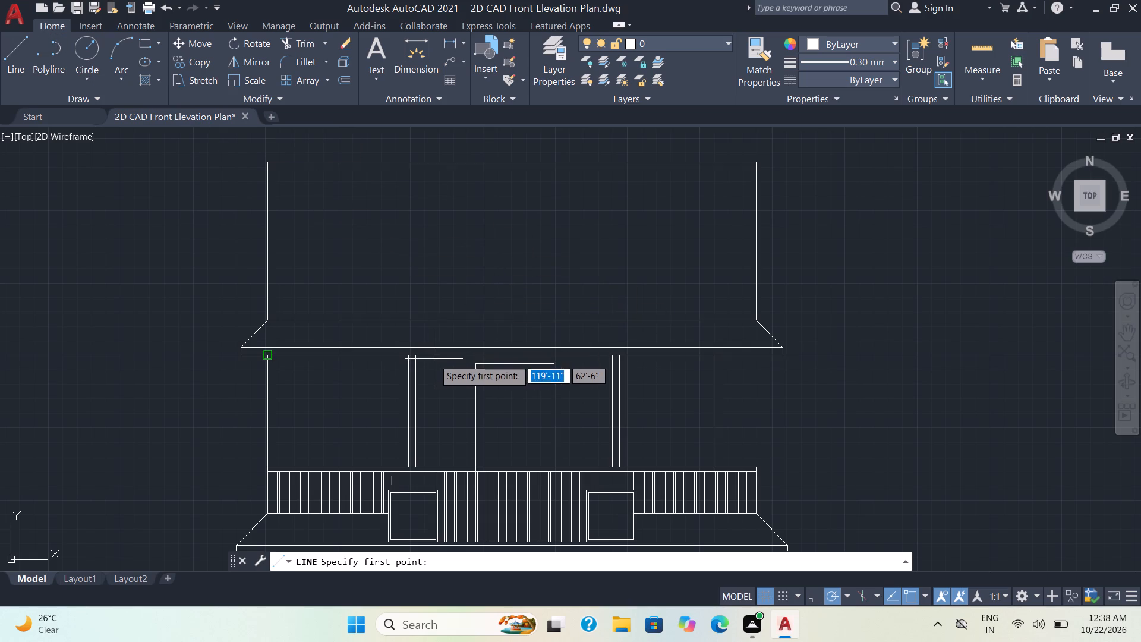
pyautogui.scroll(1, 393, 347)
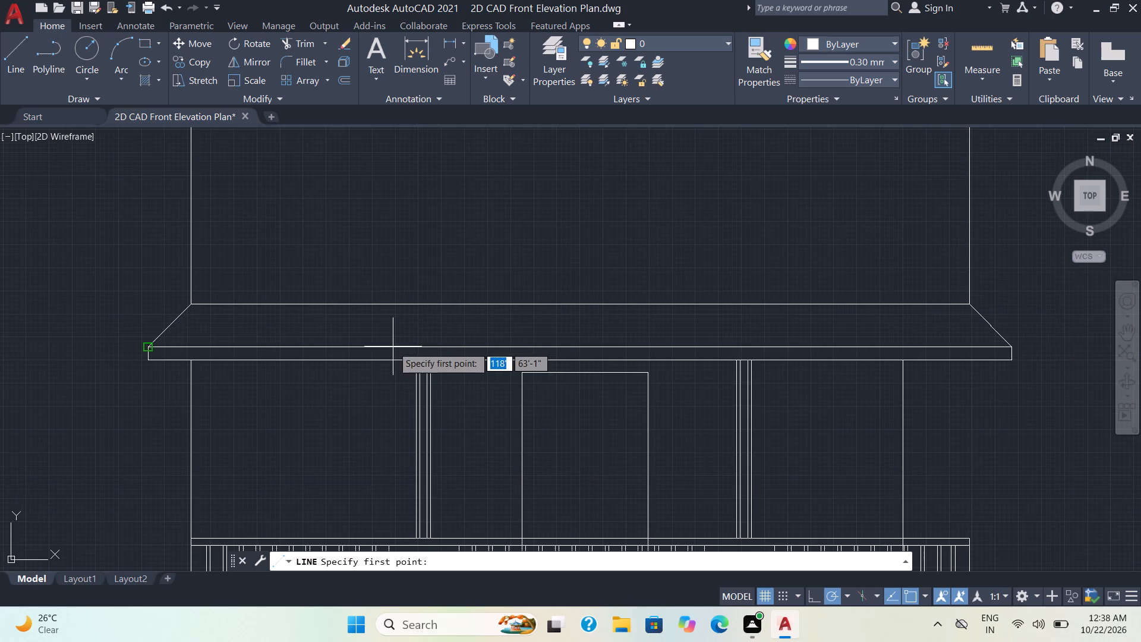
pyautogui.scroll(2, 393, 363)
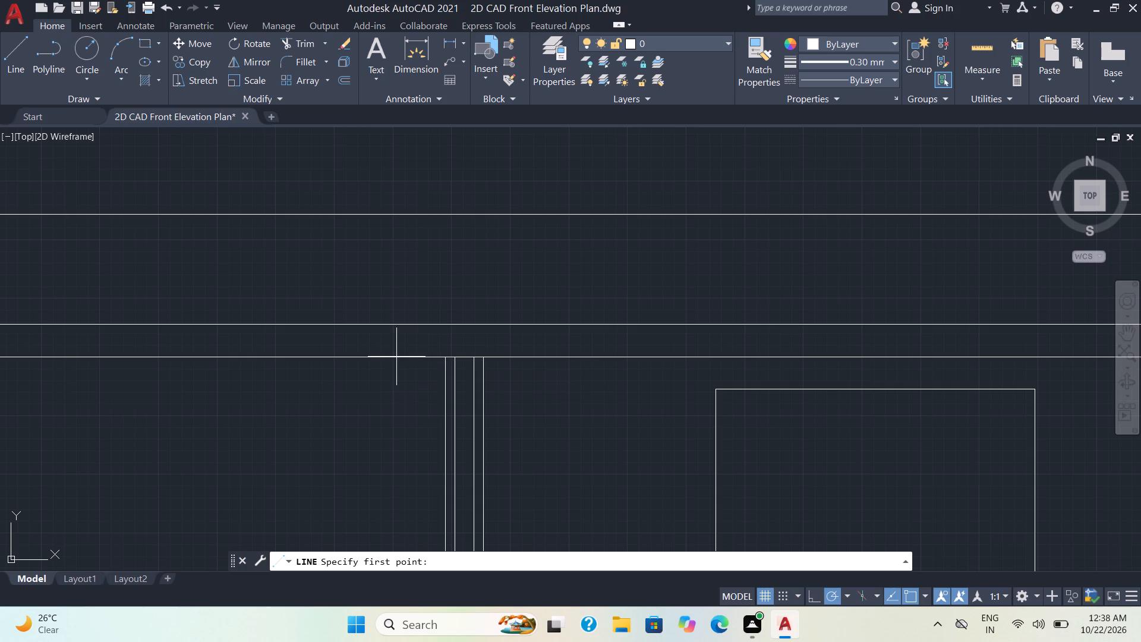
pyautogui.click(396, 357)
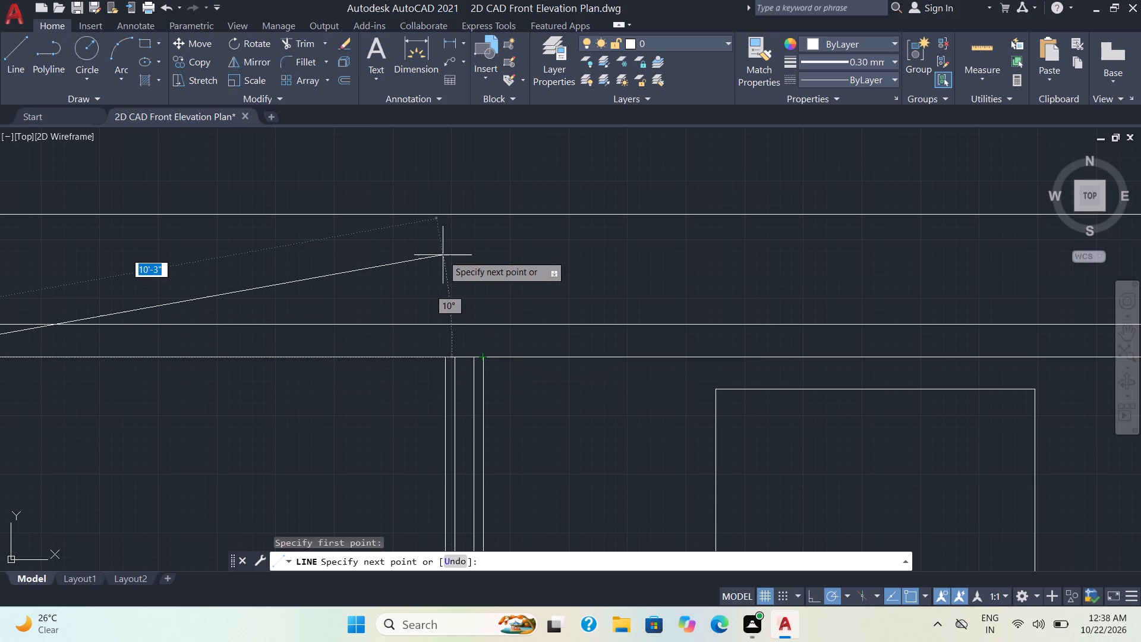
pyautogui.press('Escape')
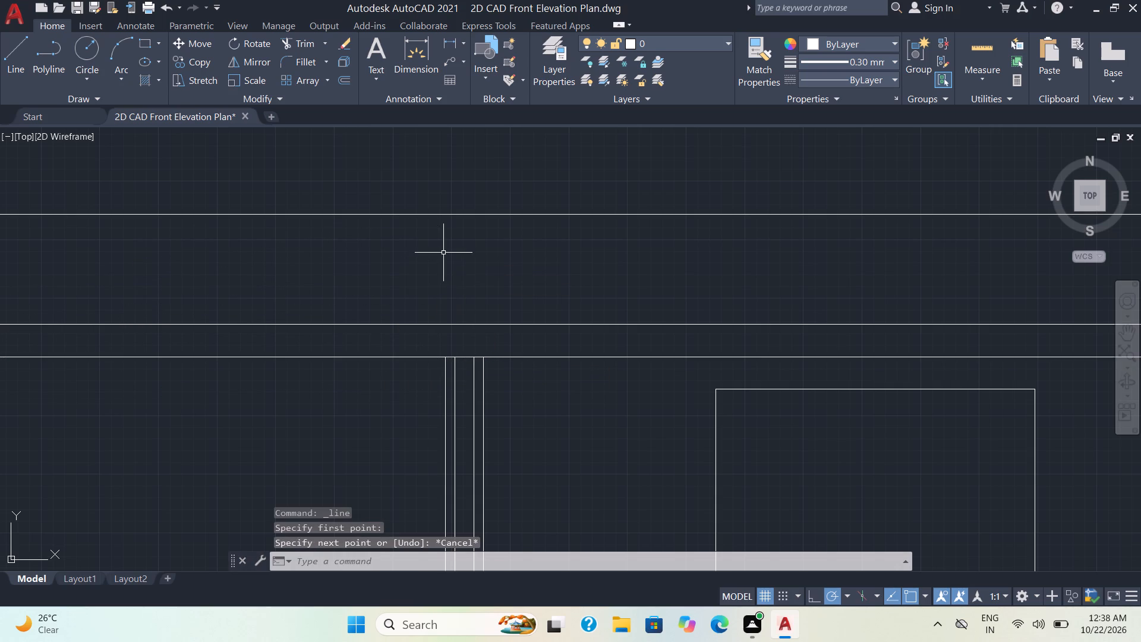
# Draw two vertical lines about 2'-3" long across the upper roof's eave band, one just outside each middle floor column.
pyautogui.click(11, 53)
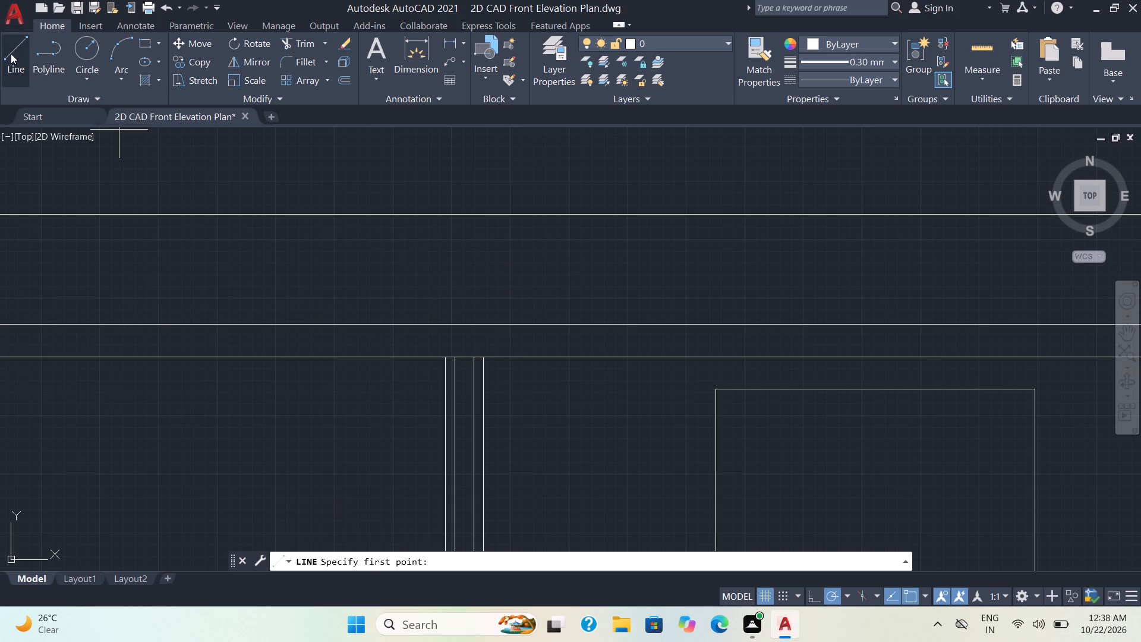
pyautogui.scroll(-1, 389, 295)
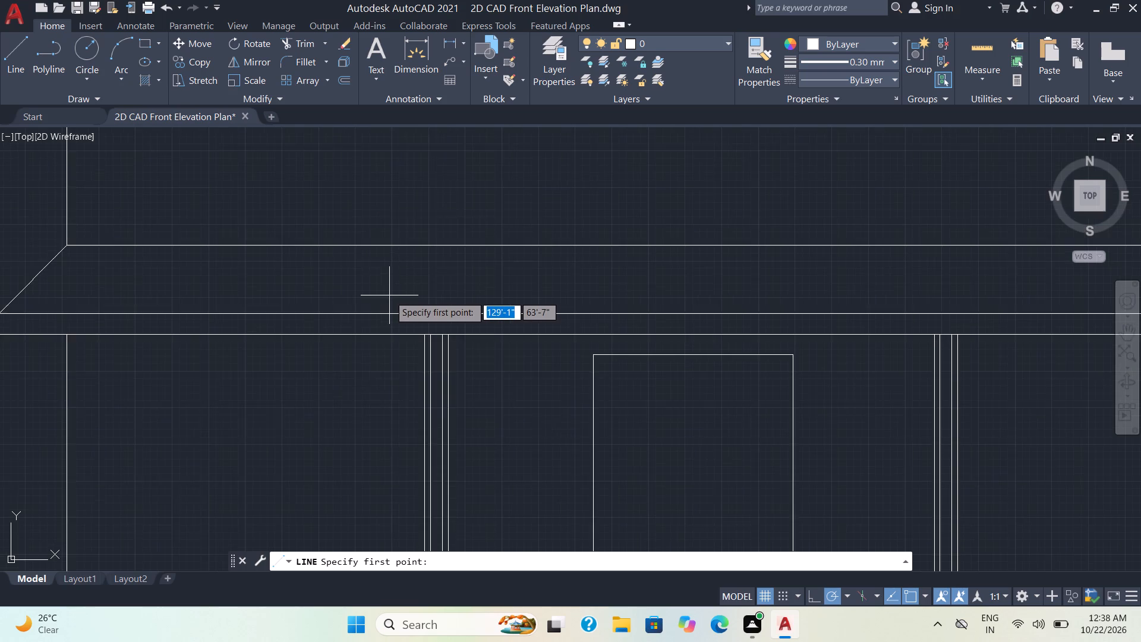
pyautogui.scroll(-2, 389, 293)
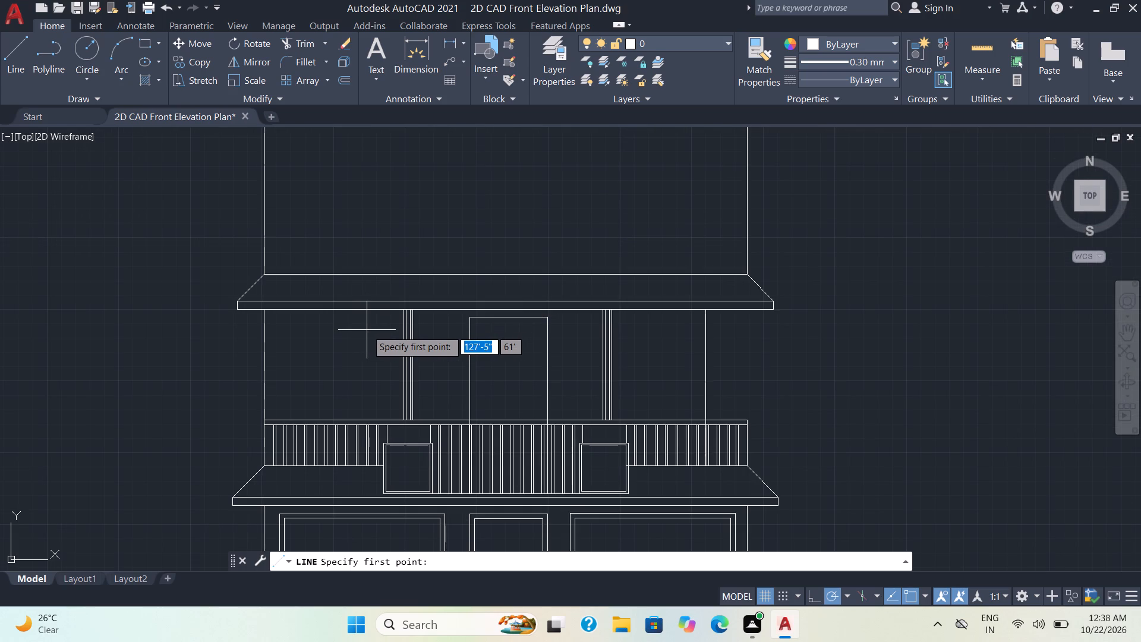
pyautogui.scroll(1, 395, 320)
pyautogui.click(395, 320)
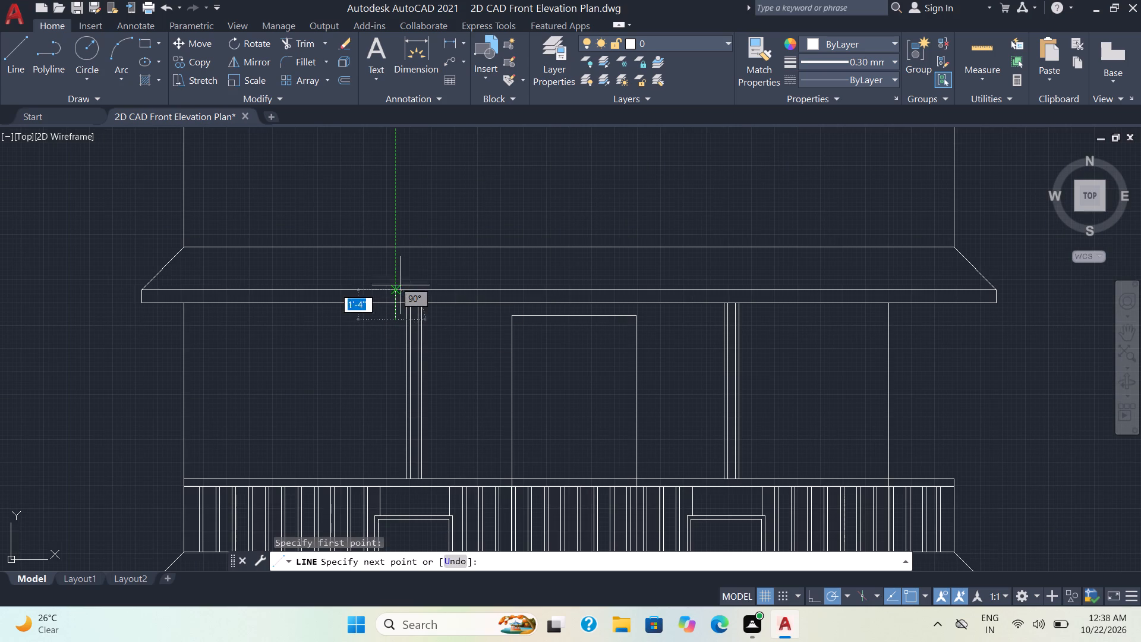
pyautogui.click(395, 270)
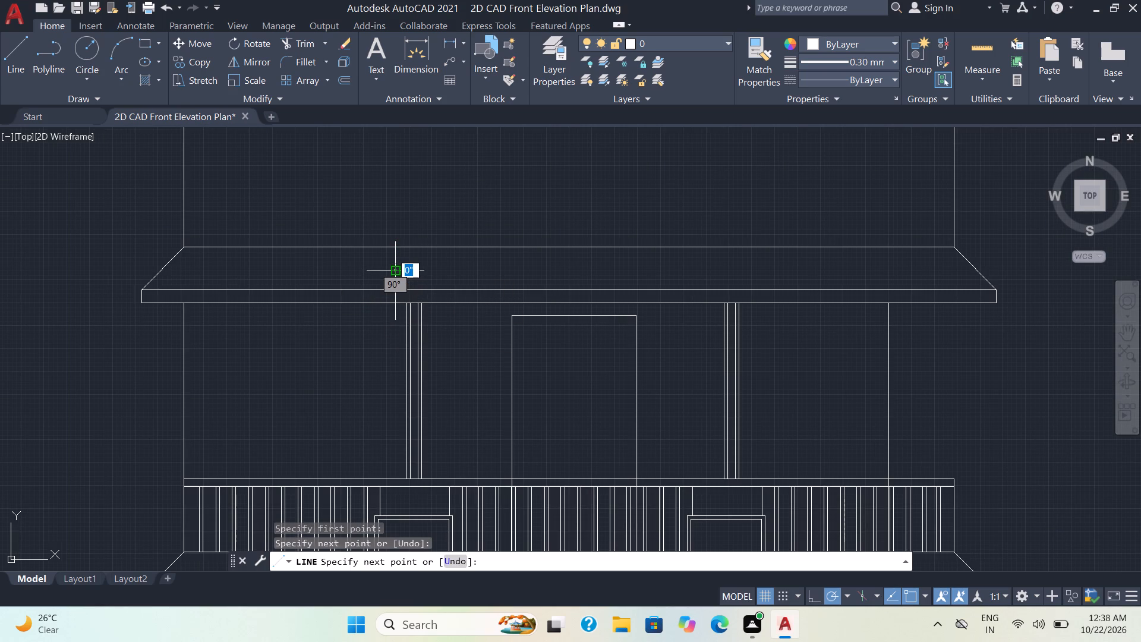
pyautogui.press('Escape')
pyautogui.press('space')
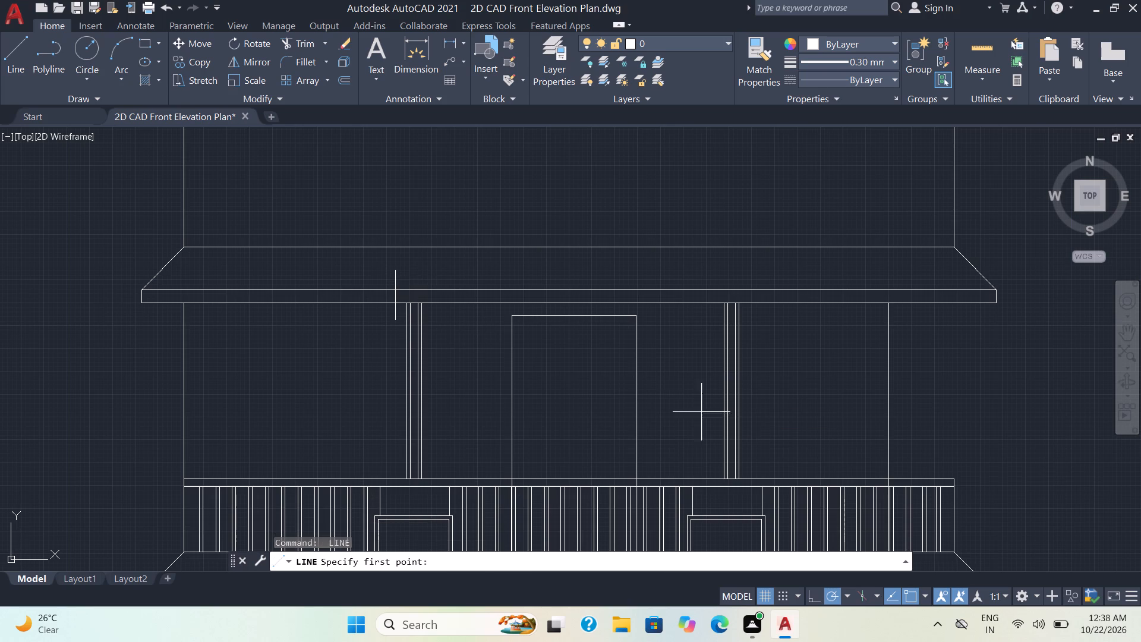
pyautogui.click(752, 320)
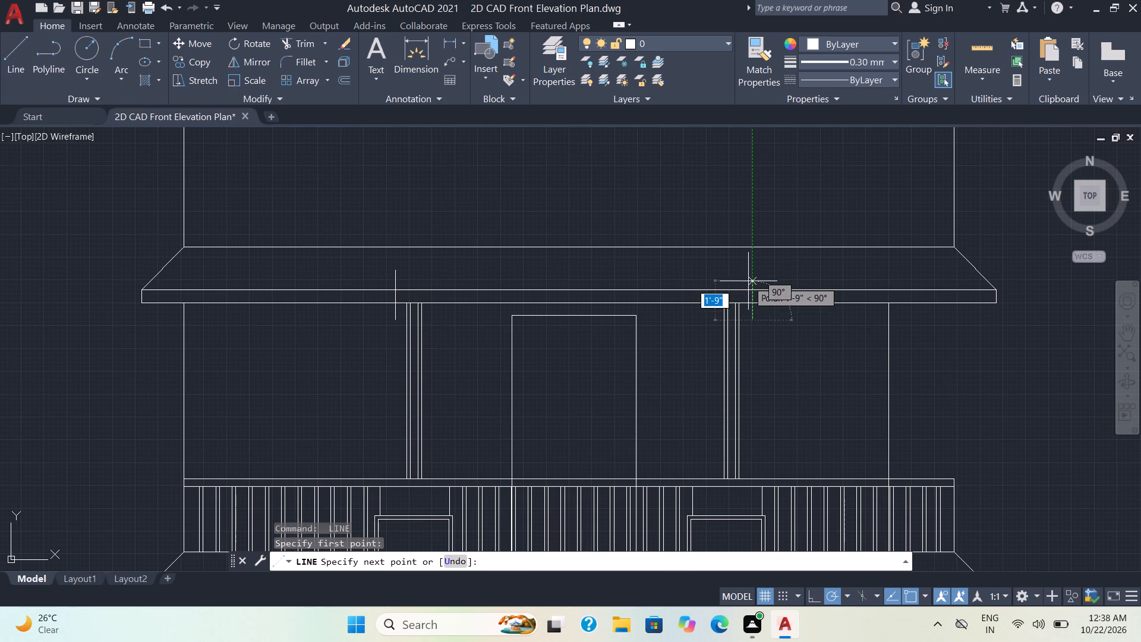
pyautogui.click(751, 270)
pyautogui.press('Escape')
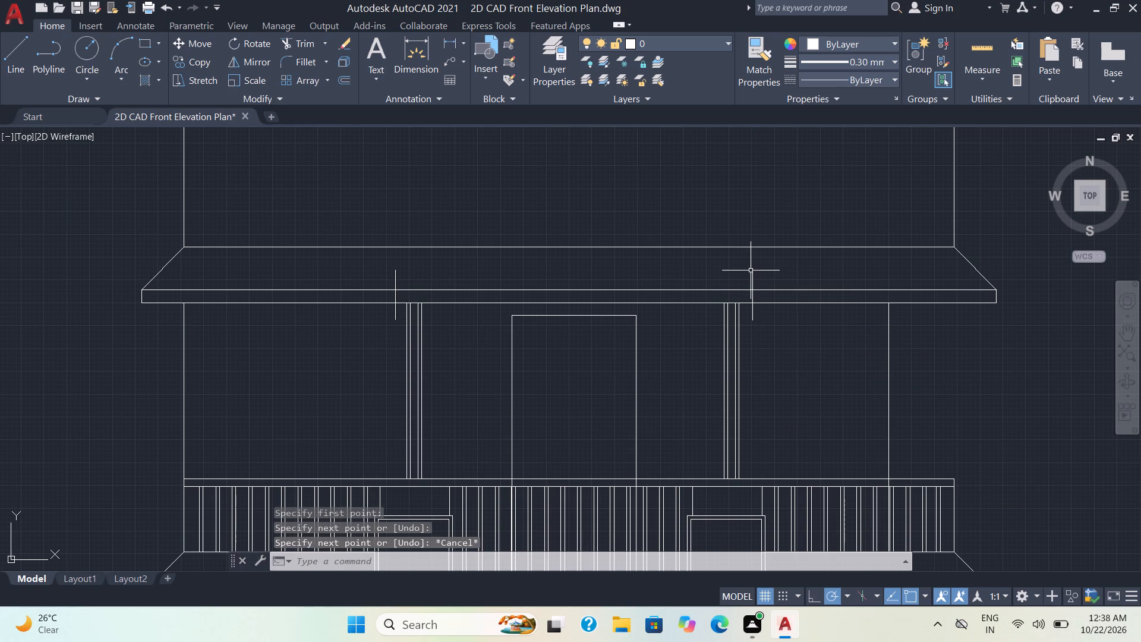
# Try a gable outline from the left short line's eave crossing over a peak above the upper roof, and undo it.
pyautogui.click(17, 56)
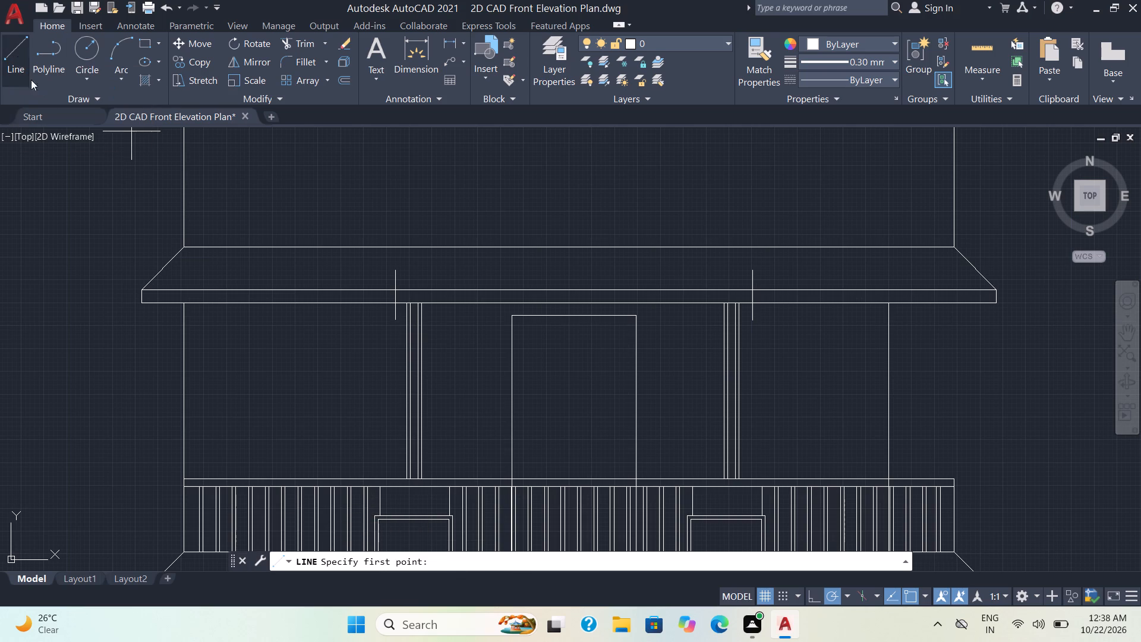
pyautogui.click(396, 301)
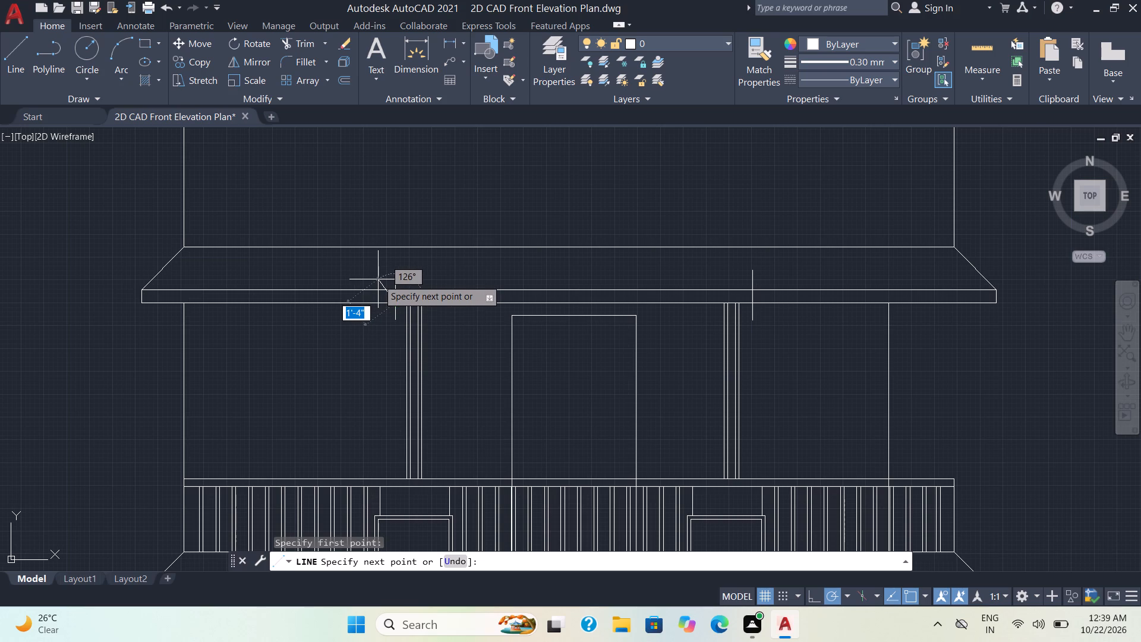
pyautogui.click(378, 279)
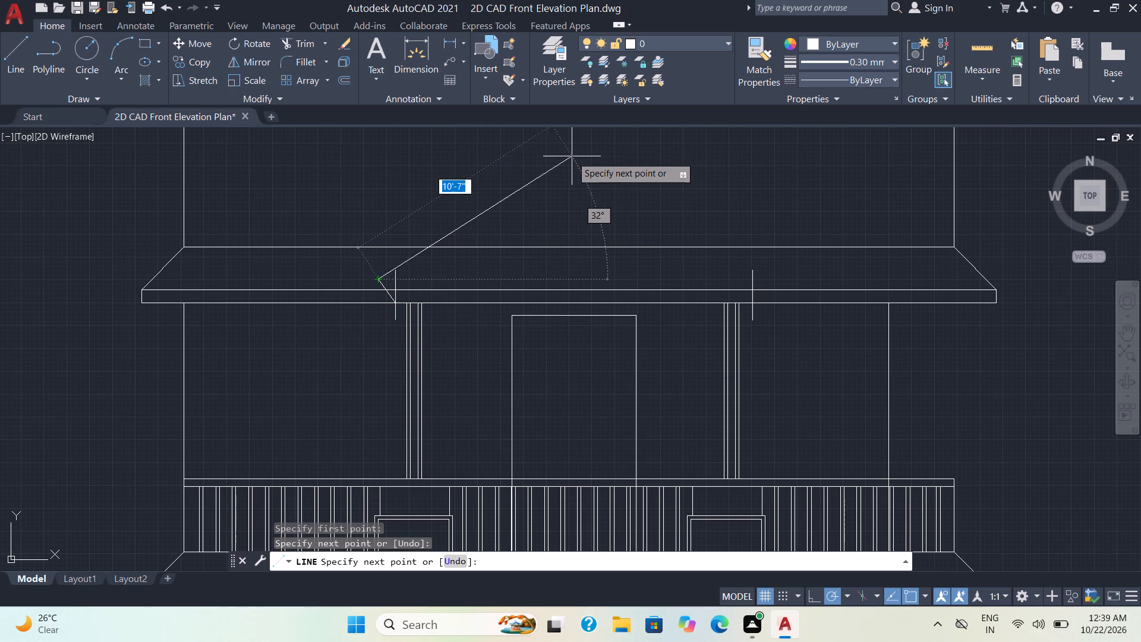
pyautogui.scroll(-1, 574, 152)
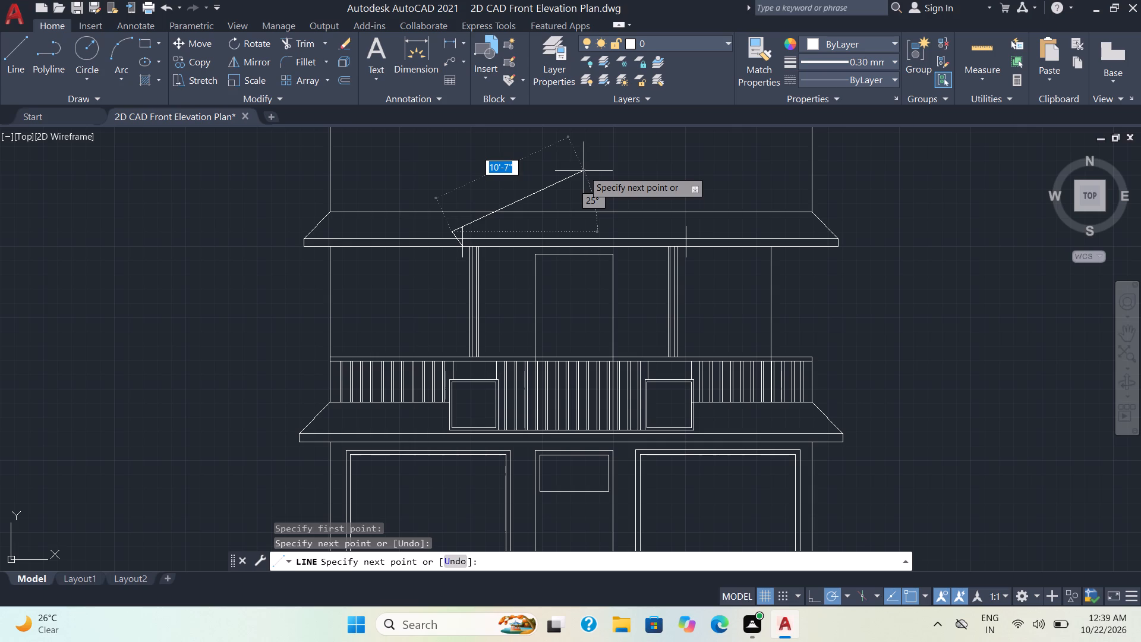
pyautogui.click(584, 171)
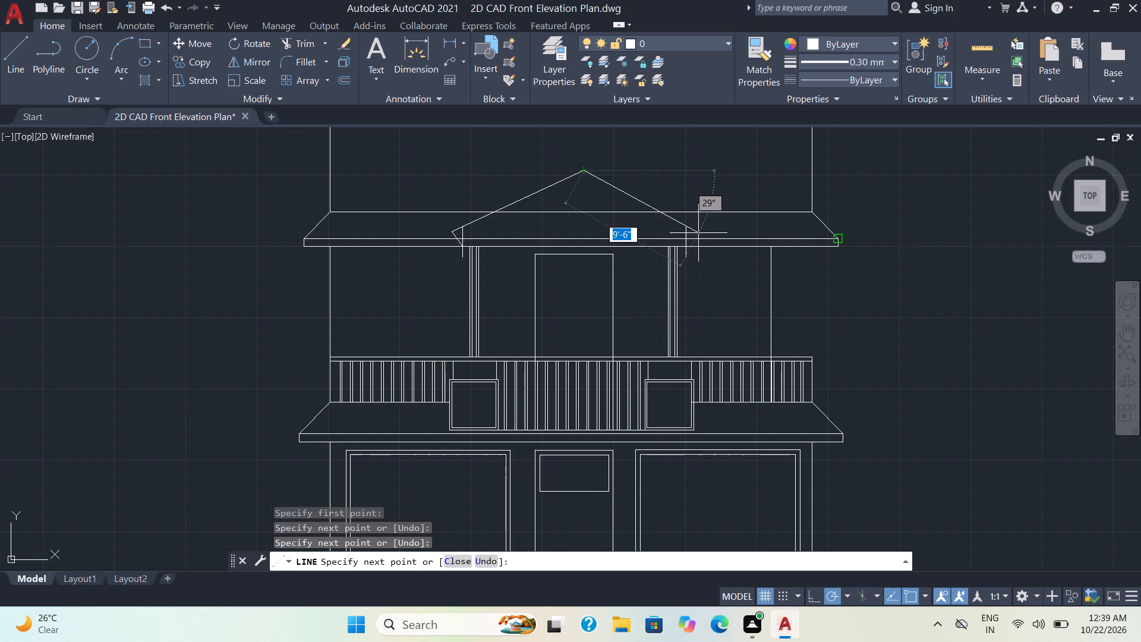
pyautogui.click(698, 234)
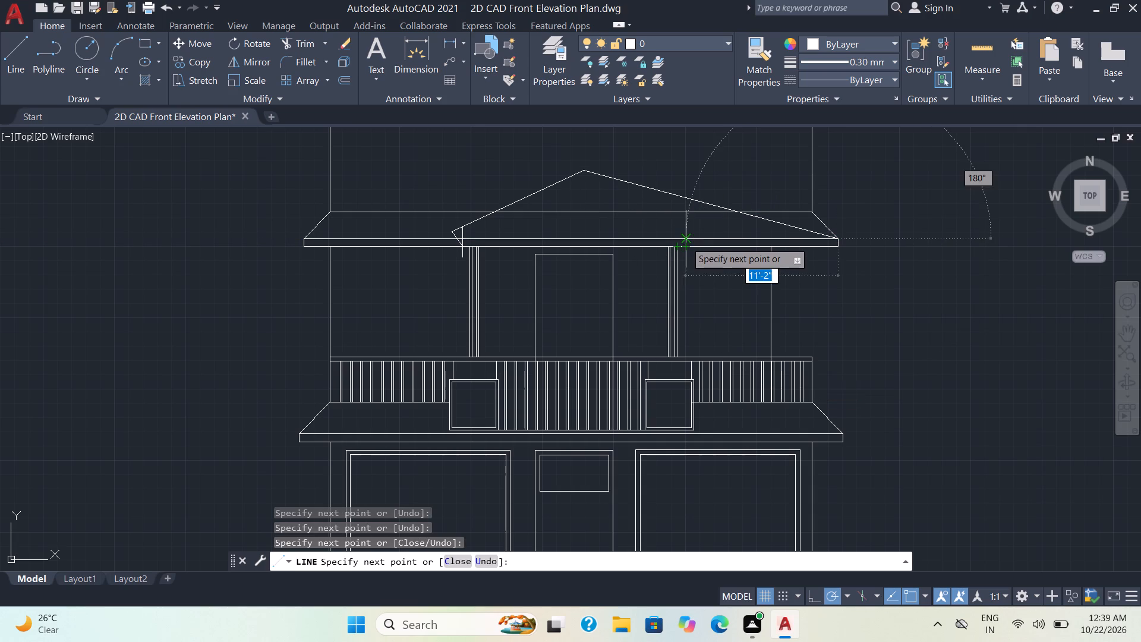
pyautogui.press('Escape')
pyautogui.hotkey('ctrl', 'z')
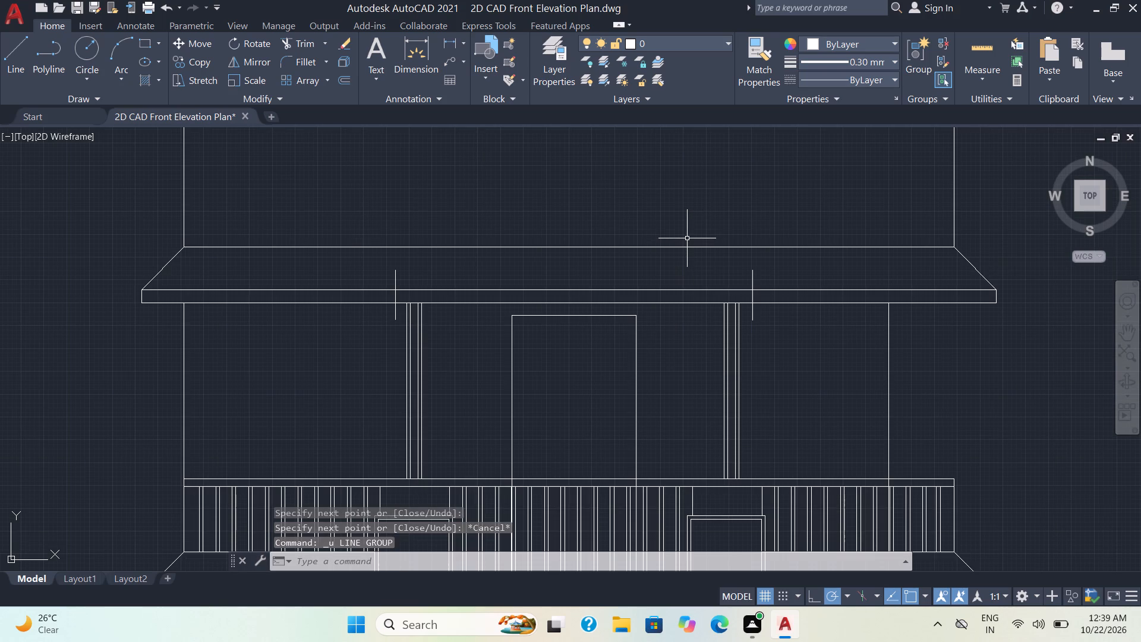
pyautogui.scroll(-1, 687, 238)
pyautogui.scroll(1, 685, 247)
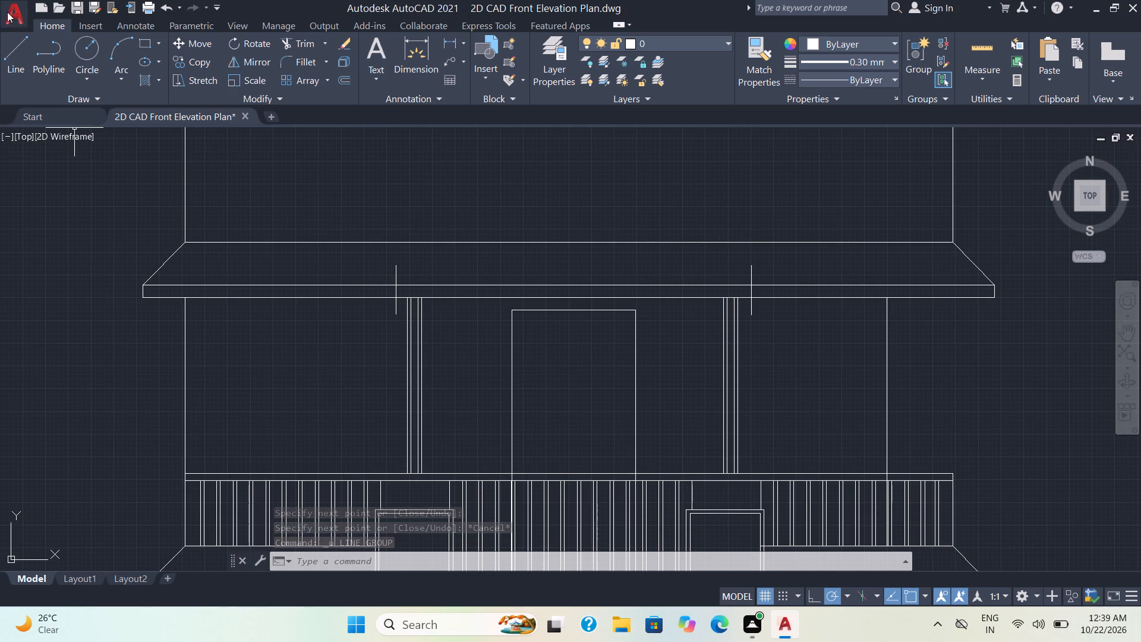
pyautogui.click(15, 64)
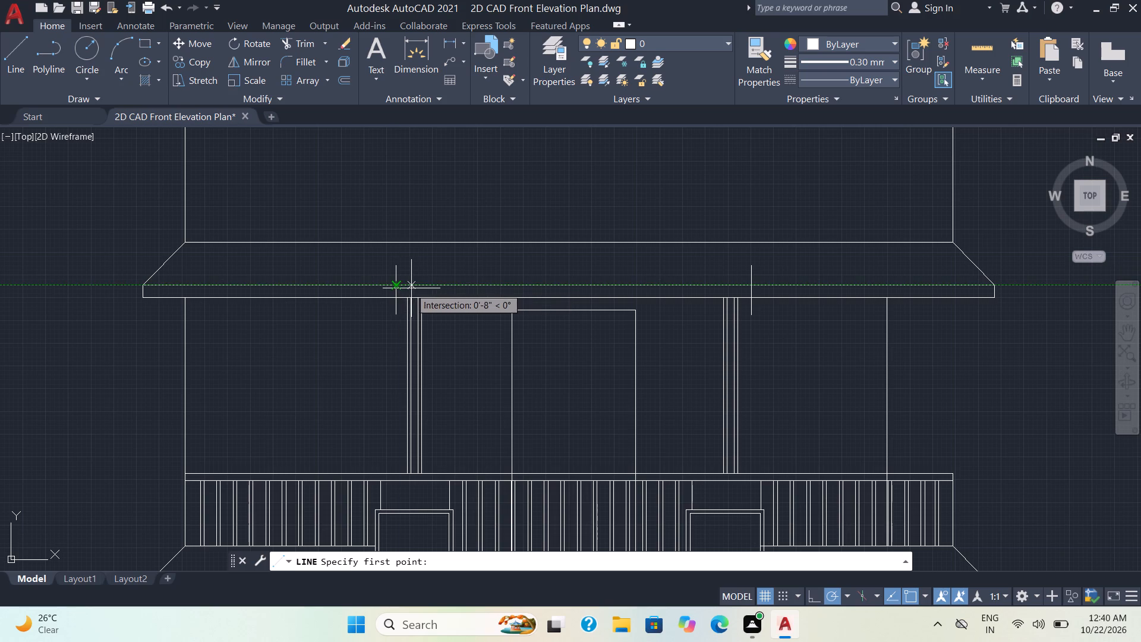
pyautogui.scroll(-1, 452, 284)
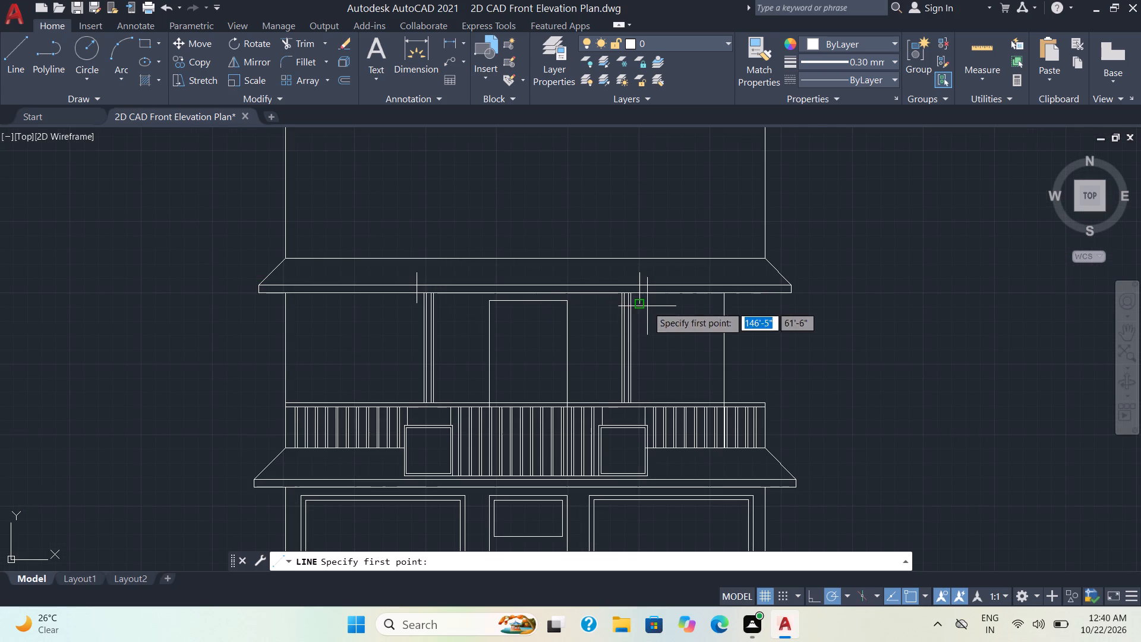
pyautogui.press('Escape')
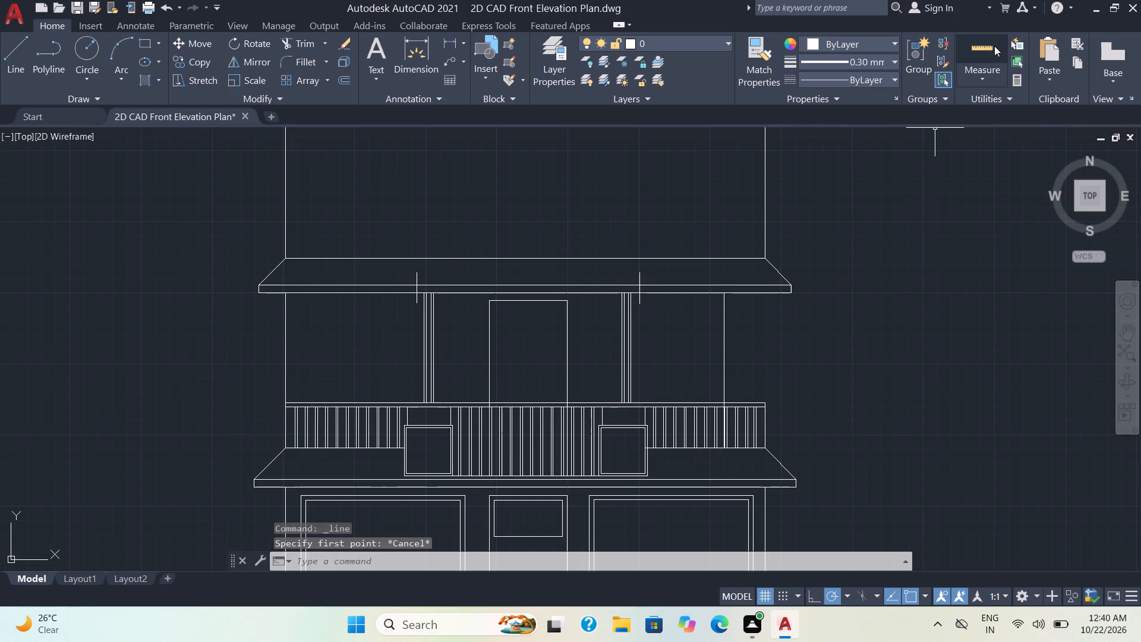
# Measure the distance between the two short vertical lines on the upper roof's eave.
pyautogui.click(994, 46)
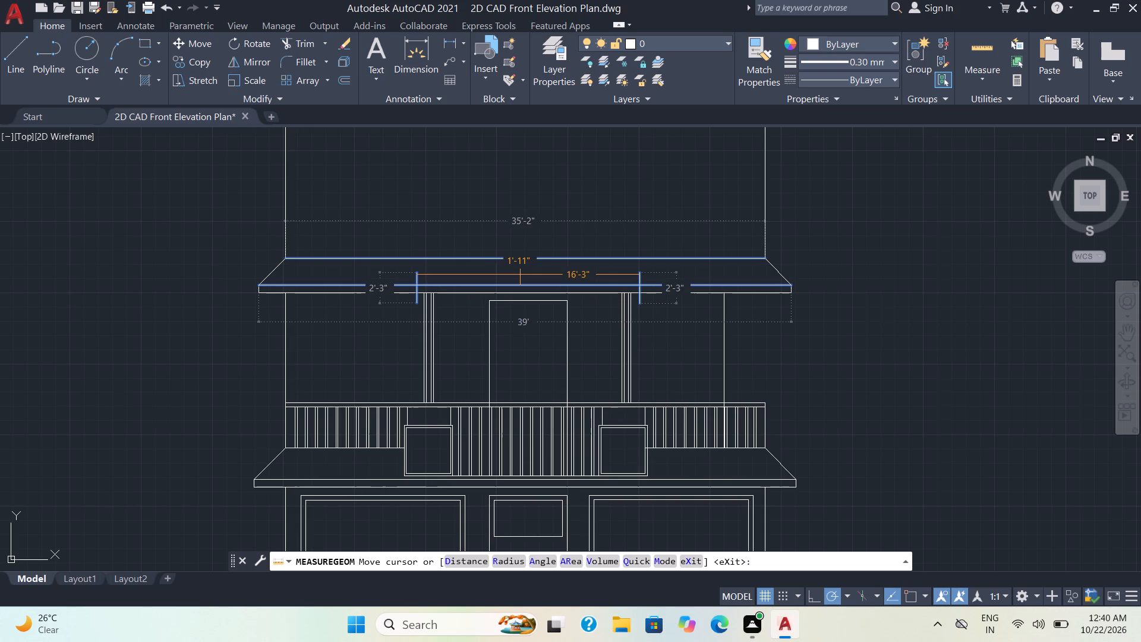
pyautogui.press('Escape')
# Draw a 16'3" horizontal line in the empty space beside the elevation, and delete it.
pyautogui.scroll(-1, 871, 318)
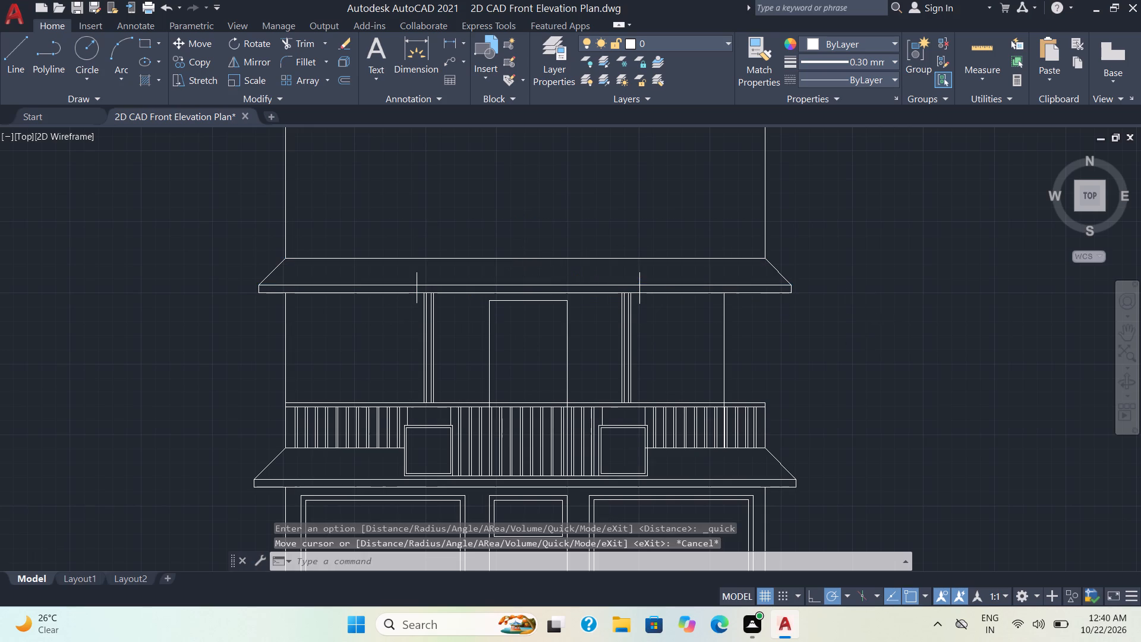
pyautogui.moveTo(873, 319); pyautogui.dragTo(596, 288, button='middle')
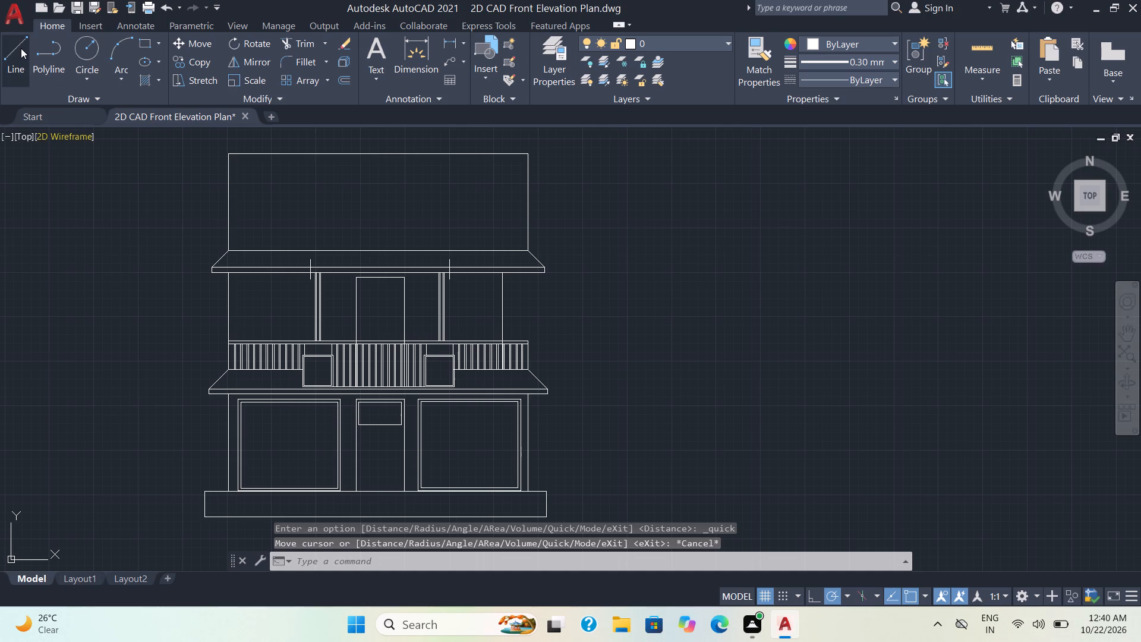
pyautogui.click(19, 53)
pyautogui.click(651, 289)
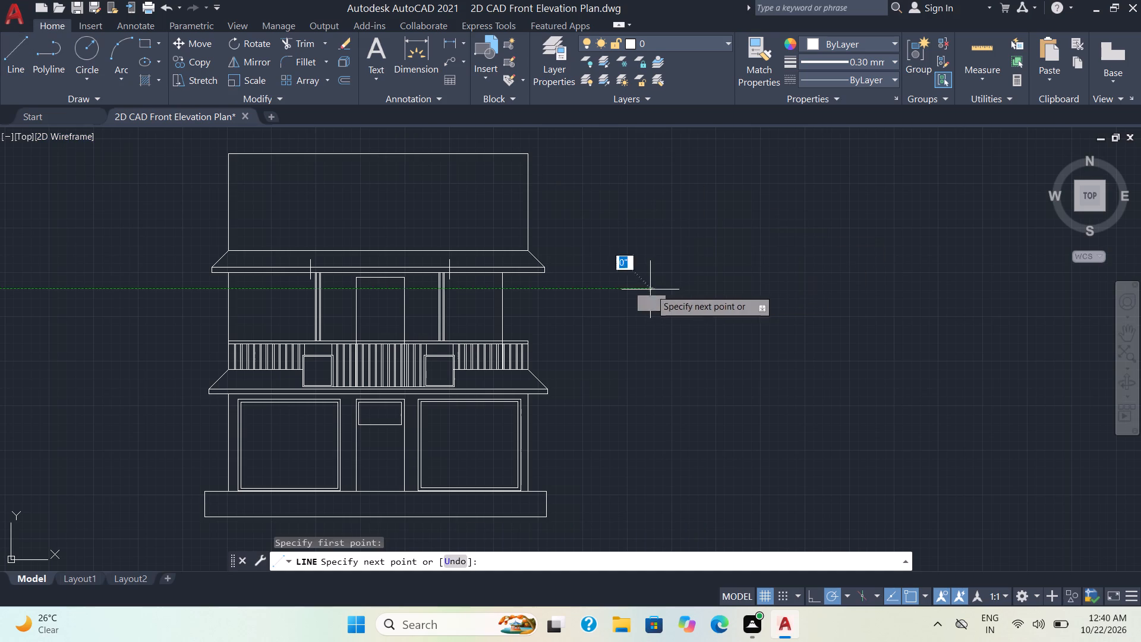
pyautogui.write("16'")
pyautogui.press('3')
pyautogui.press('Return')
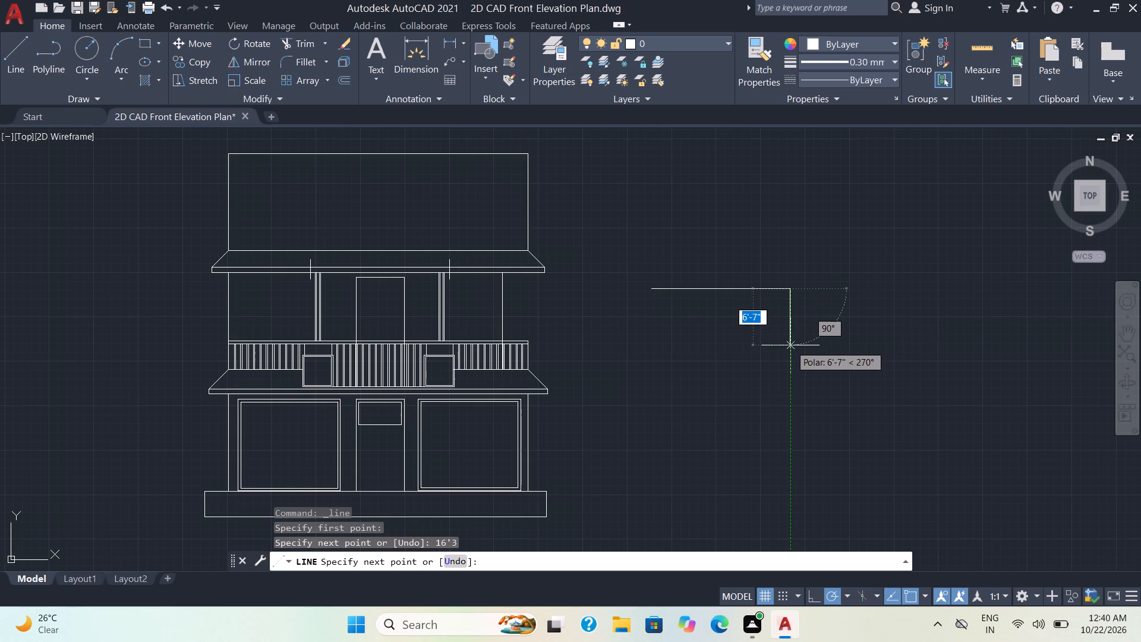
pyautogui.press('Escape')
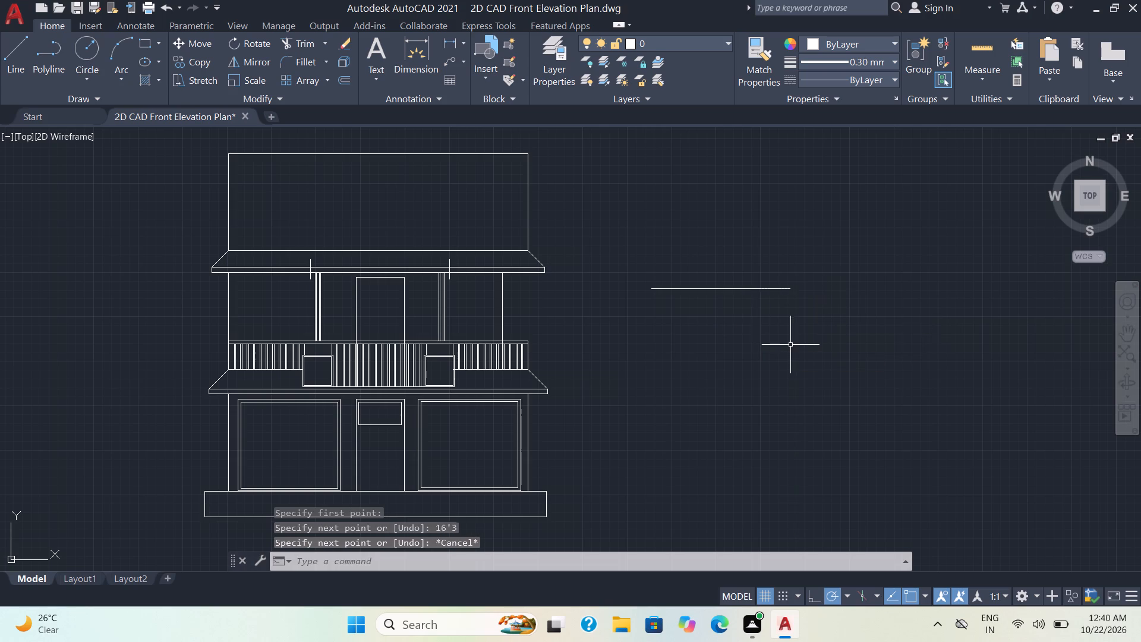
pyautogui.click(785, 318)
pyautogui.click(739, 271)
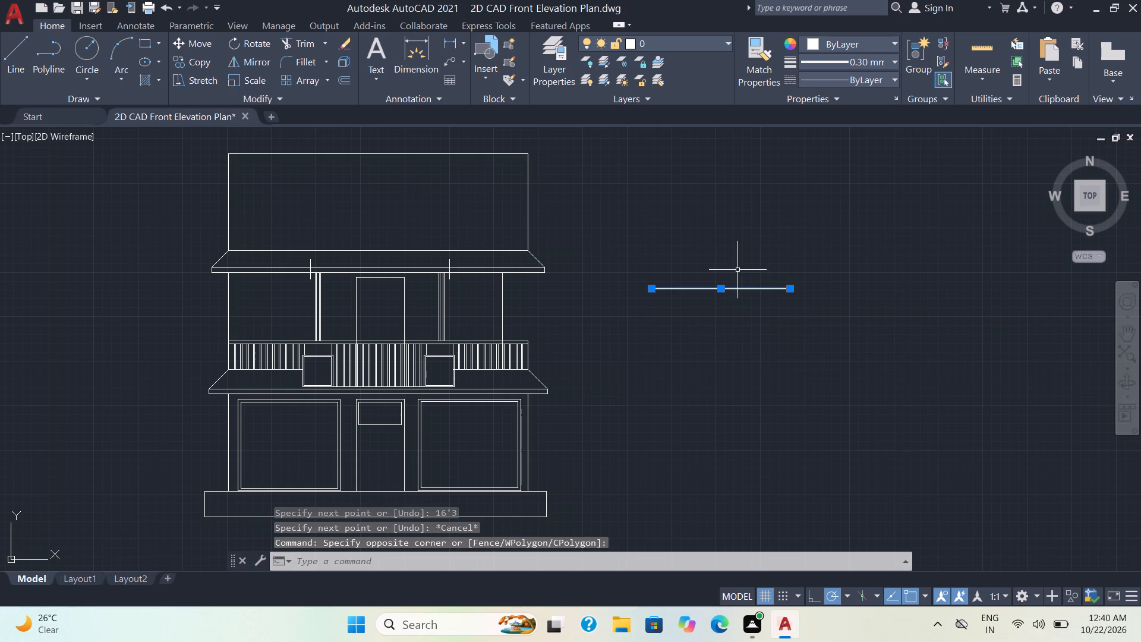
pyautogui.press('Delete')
# Draw a 16'3" horizontal line in the empty space beside the elevation, level with the middle floor.
pyautogui.click(7, 58)
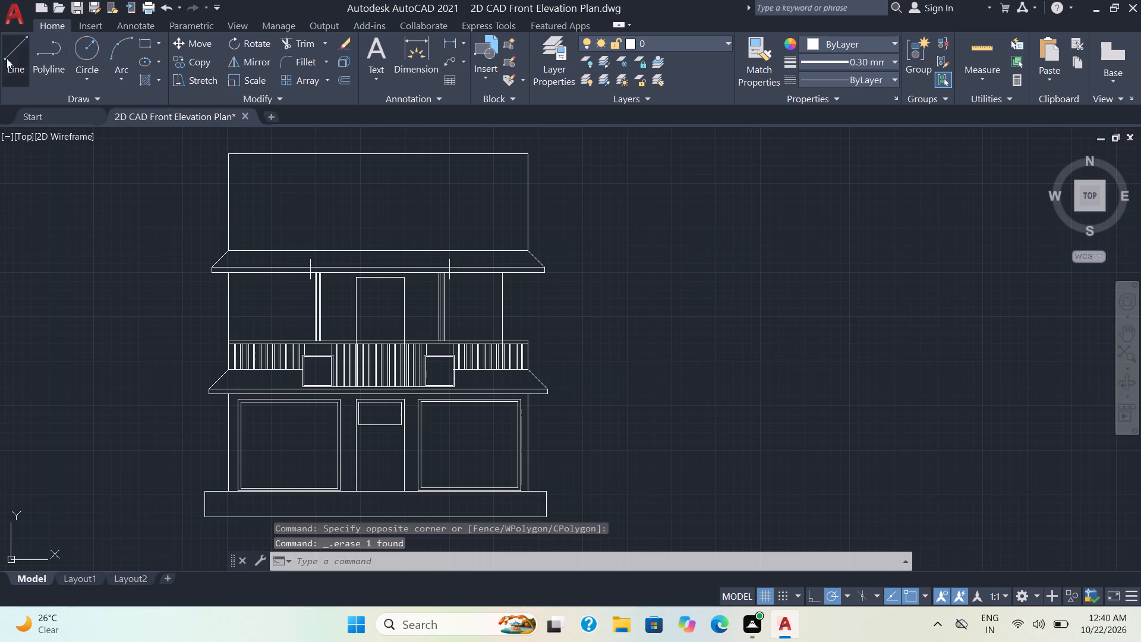
pyautogui.click(718, 306)
pyautogui.write('16')
pyautogui.write("'3")
pyautogui.press('Return')
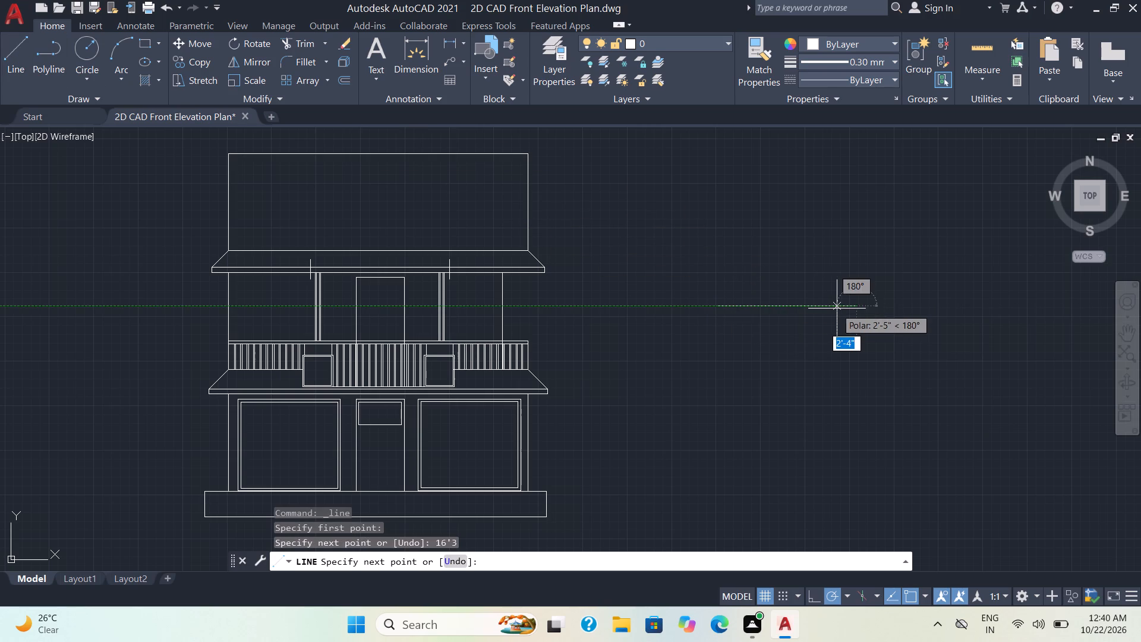
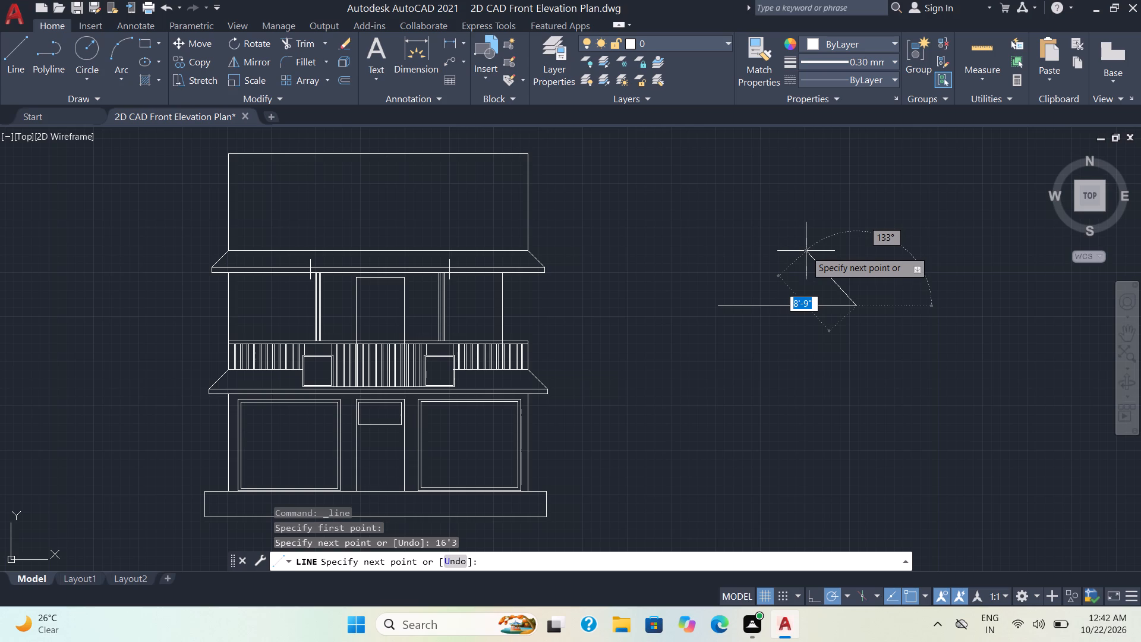
# Copy the 16'3" horizontal line straight up, level with the lower edge of the upper roof's eave.
pyautogui.press('Escape')
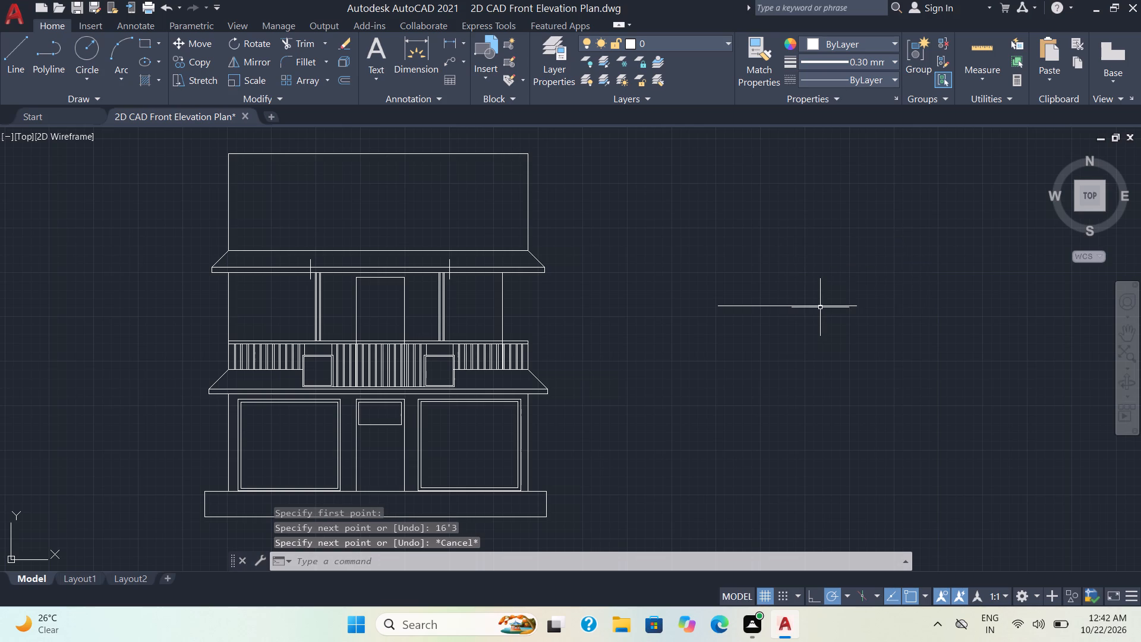
pyautogui.click(820, 307)
pyautogui.write('co')
pyautogui.press('Return')
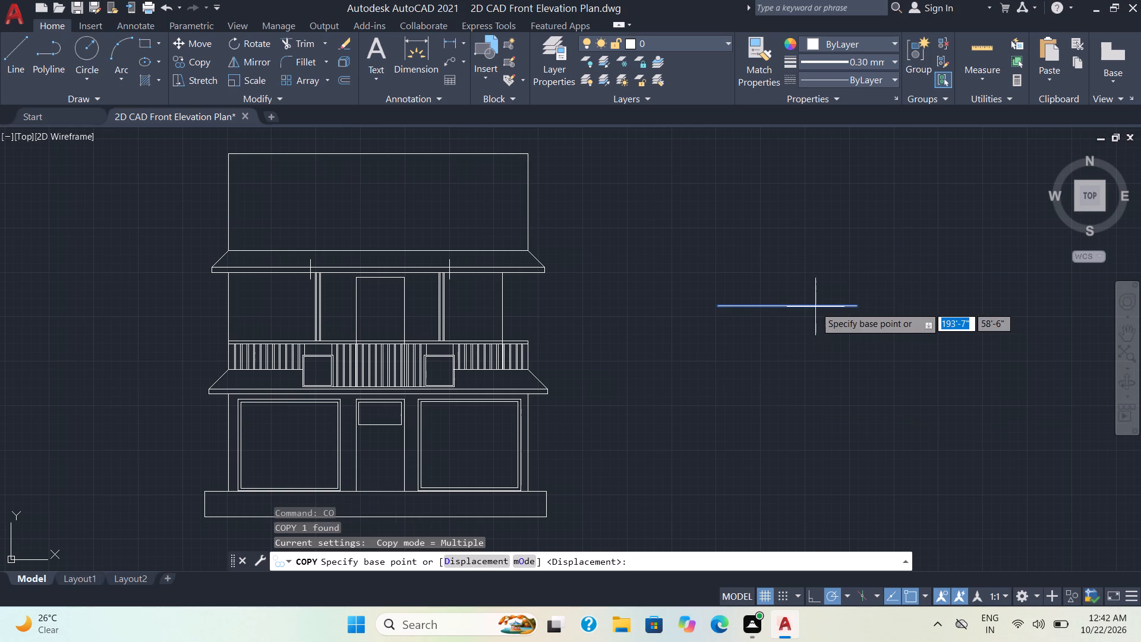
pyautogui.click(856, 305)
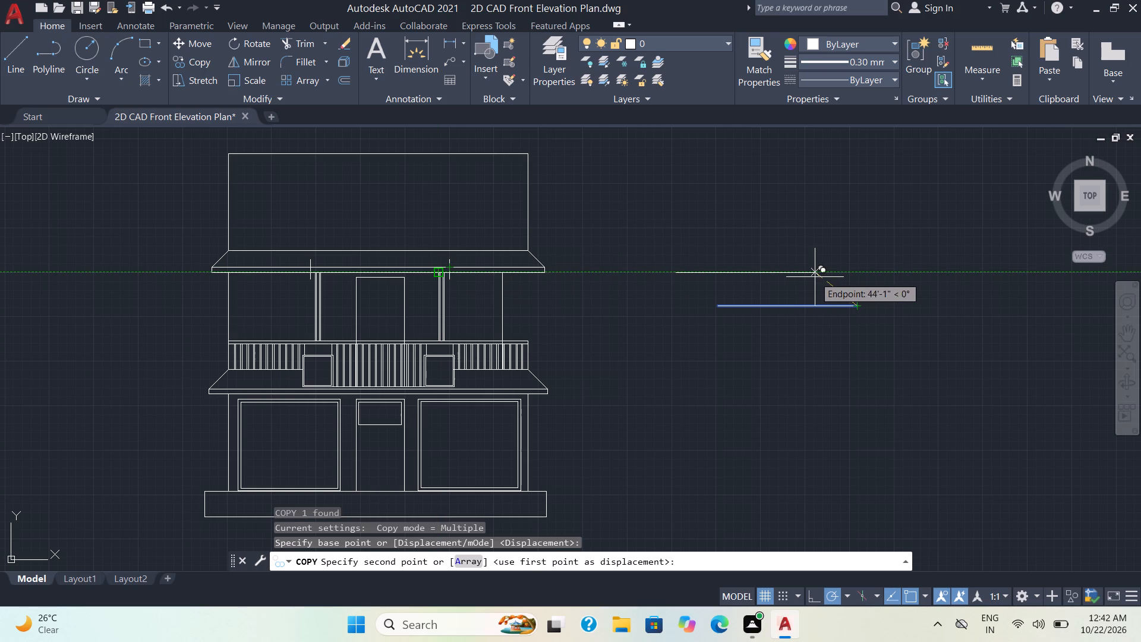
pyautogui.click(851, 273)
pyautogui.press('Escape')
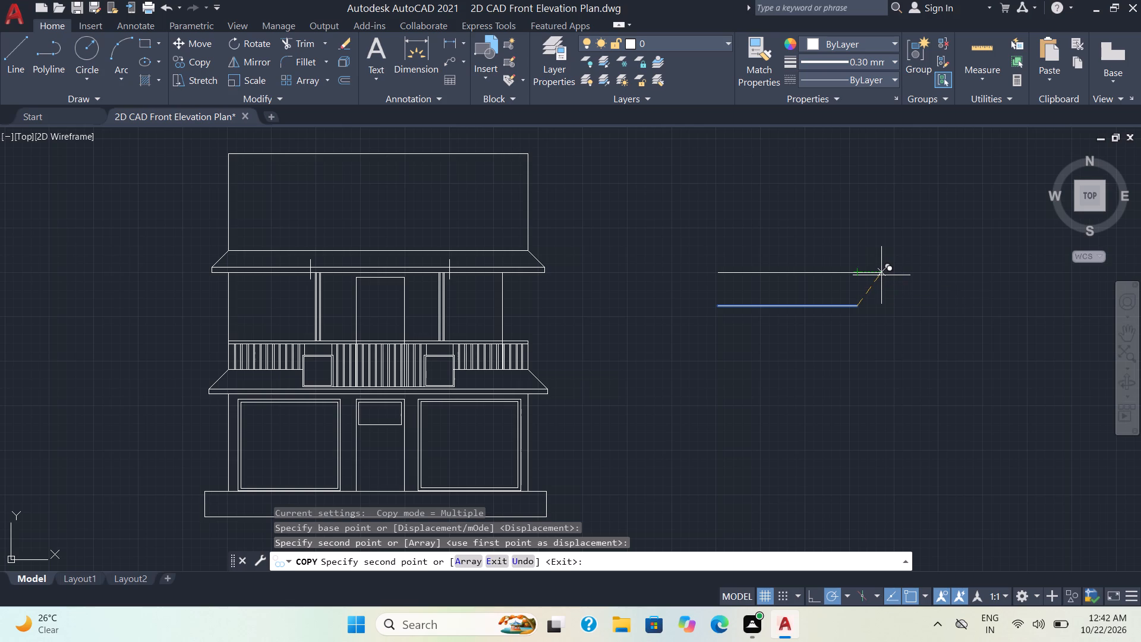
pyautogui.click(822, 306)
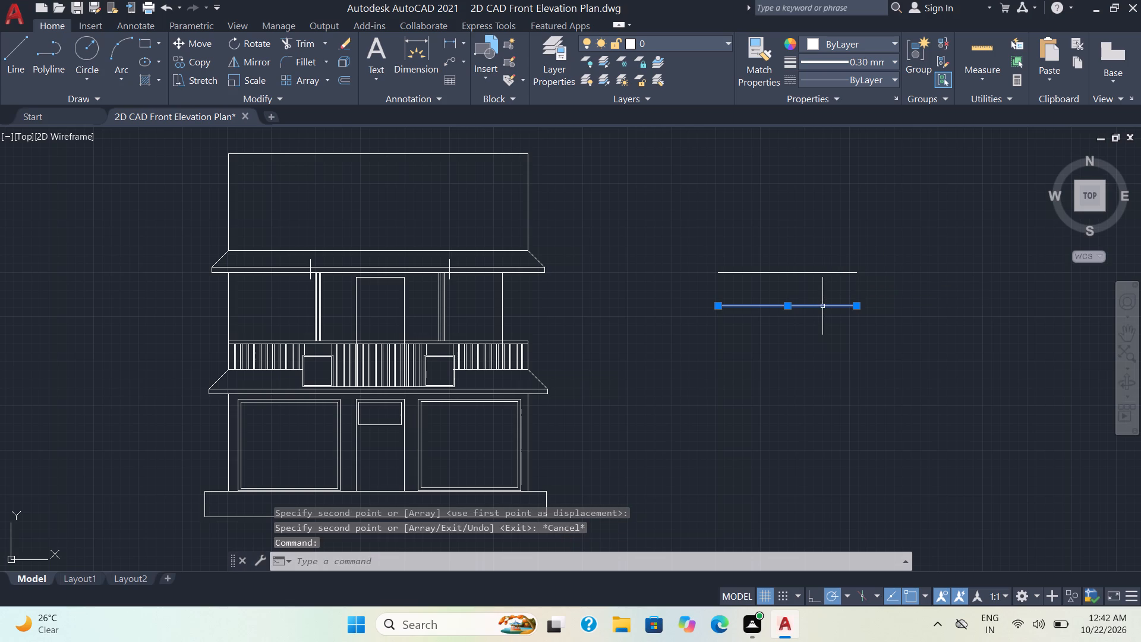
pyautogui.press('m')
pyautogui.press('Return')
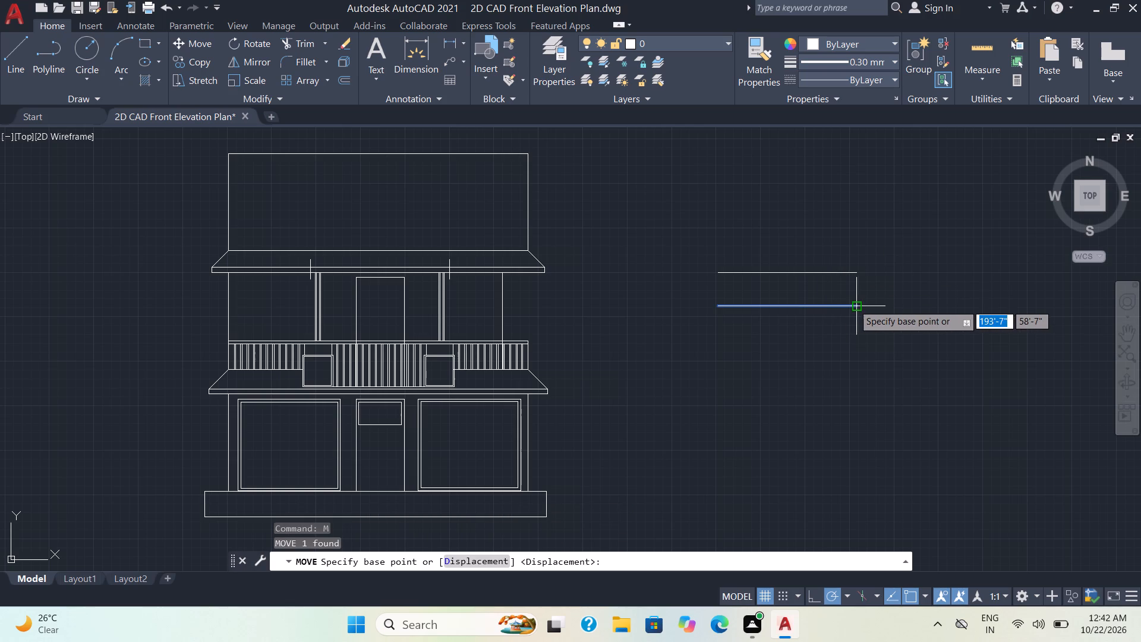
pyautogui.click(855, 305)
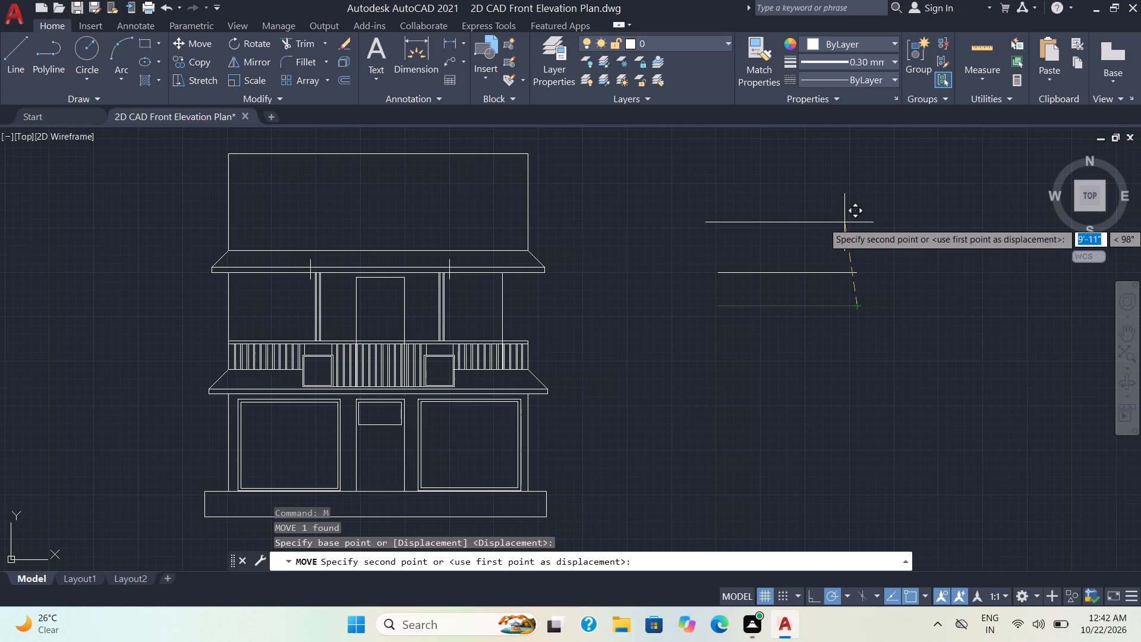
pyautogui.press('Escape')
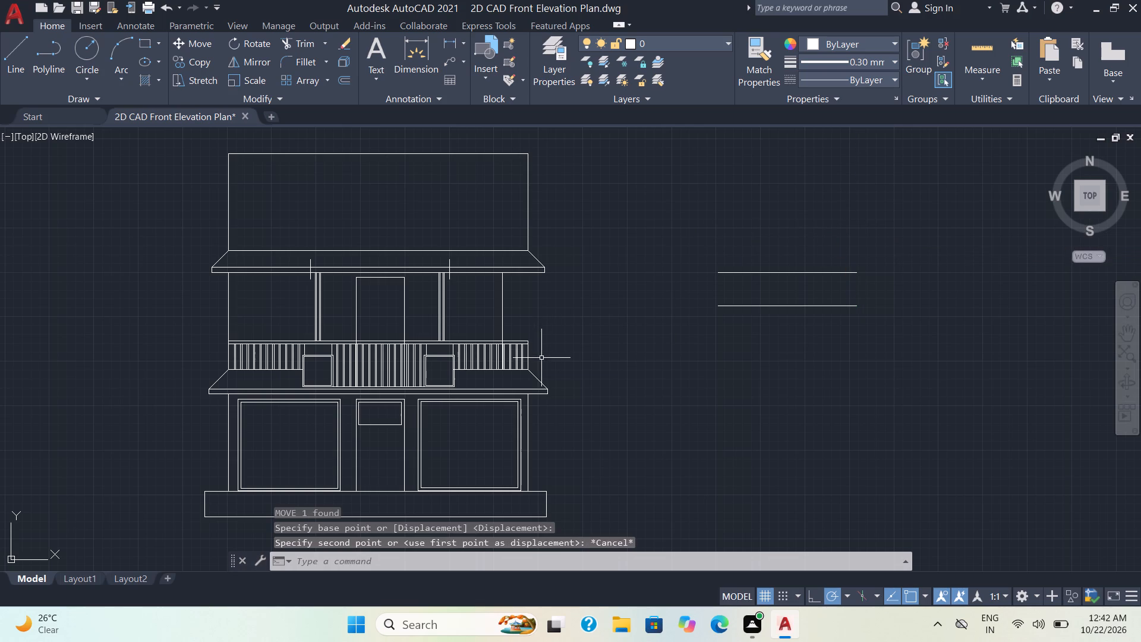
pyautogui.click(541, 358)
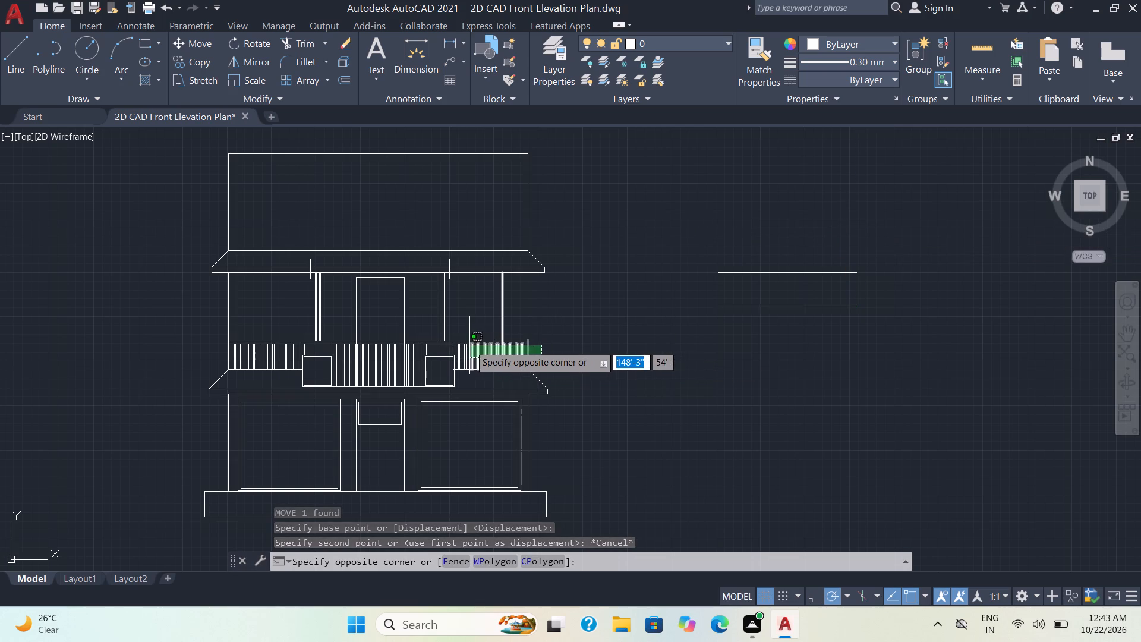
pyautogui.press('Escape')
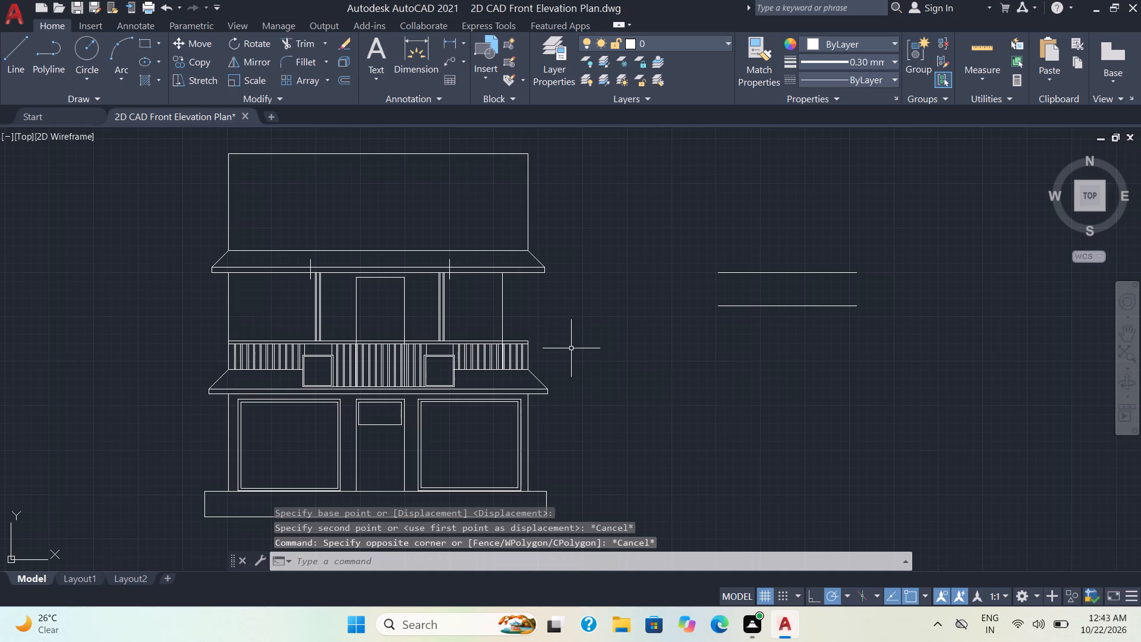
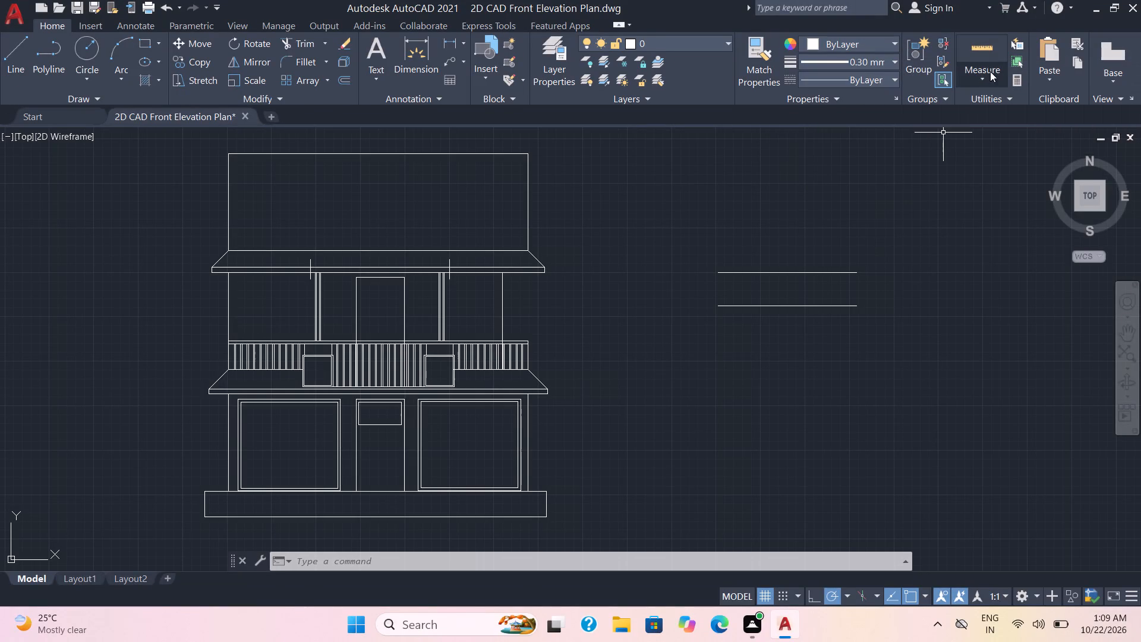
# Measure the length and spacing of the two parallel horizontal gable lines beside the elevation.
pyautogui.click(979, 45)
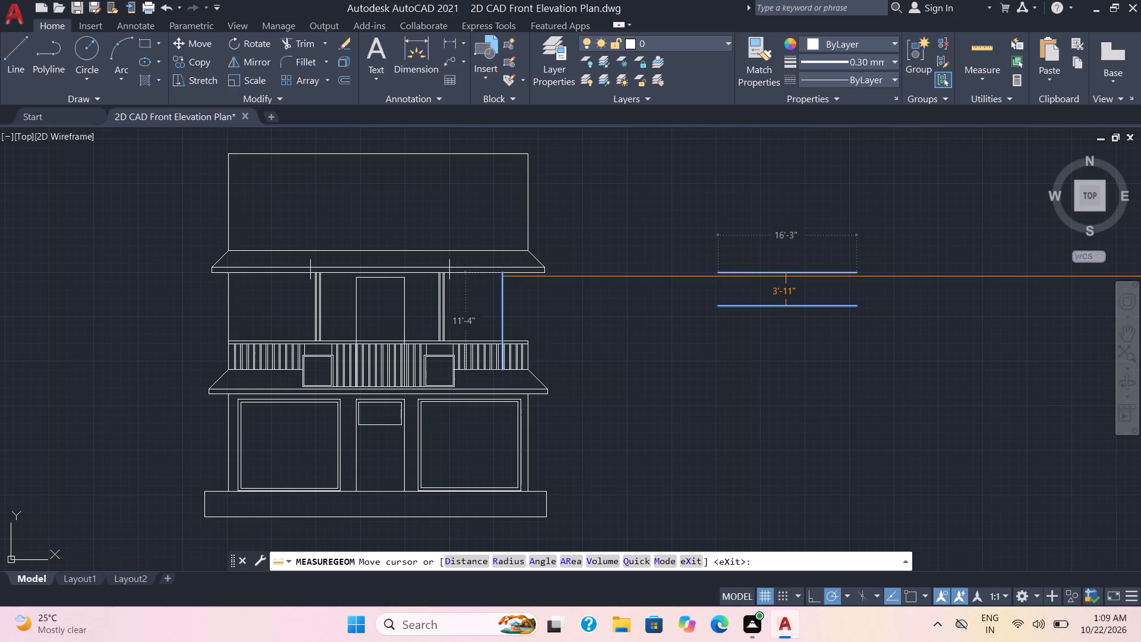
pyautogui.press('Escape')
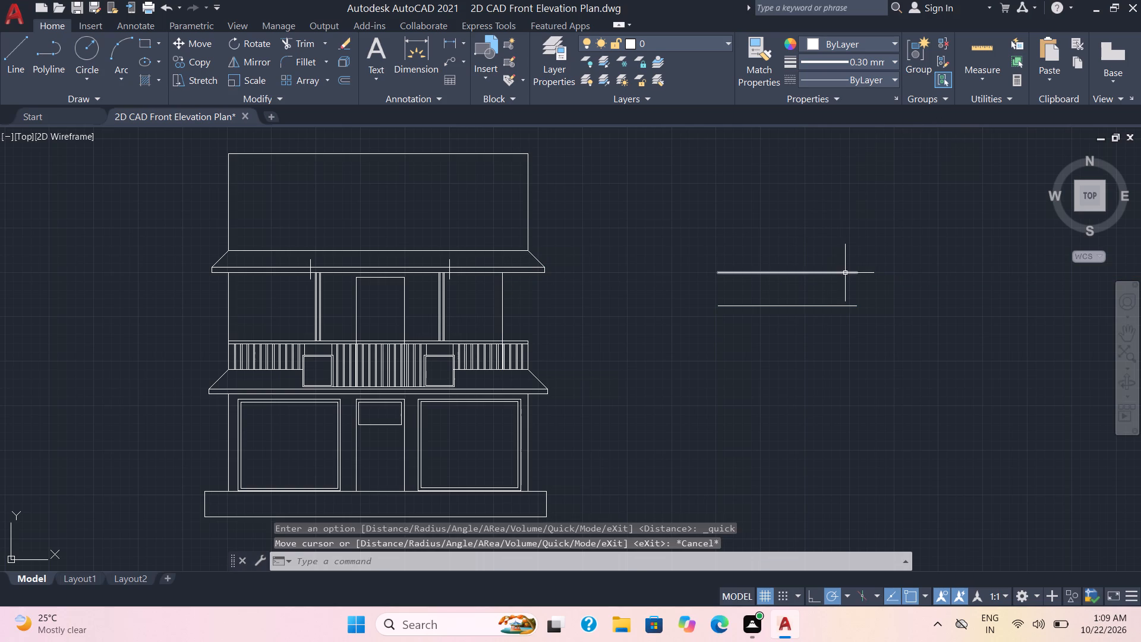
# Draw a vertical line joining the right ends of the two 16'3" horizontal lines.
pyautogui.click(21, 64)
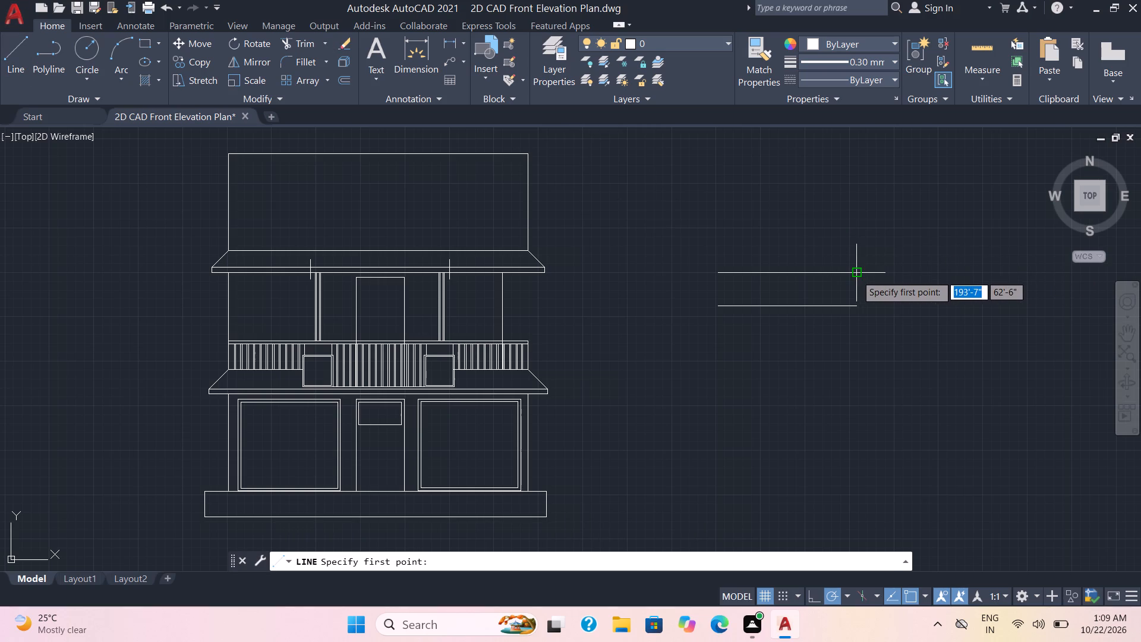
pyautogui.click(855, 273)
pyautogui.click(853, 307)
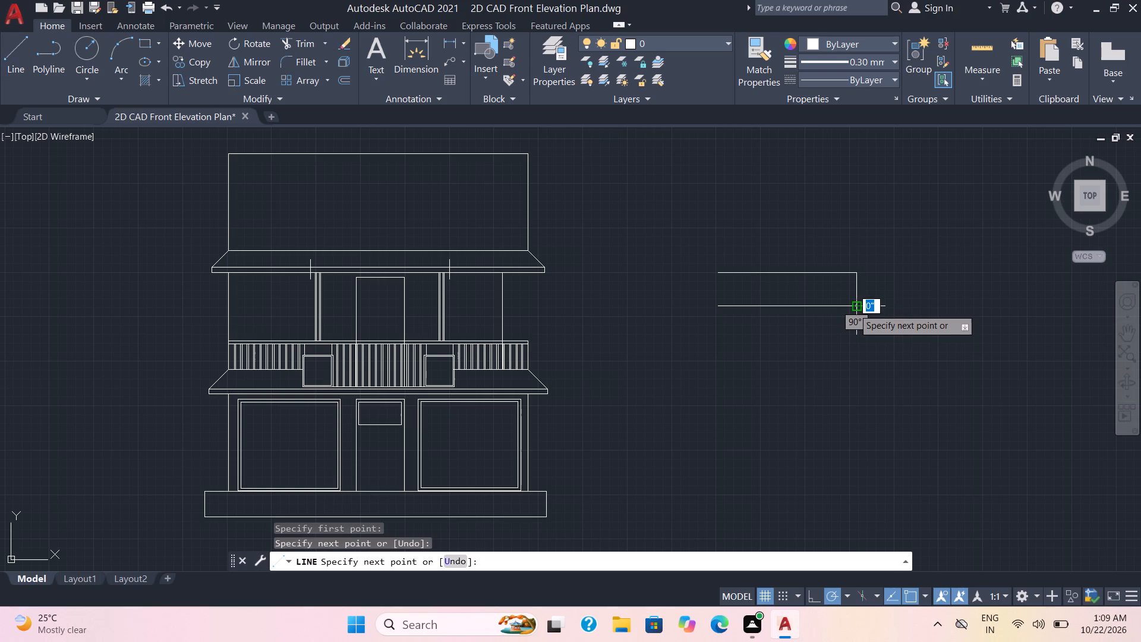
pyautogui.press('Escape')
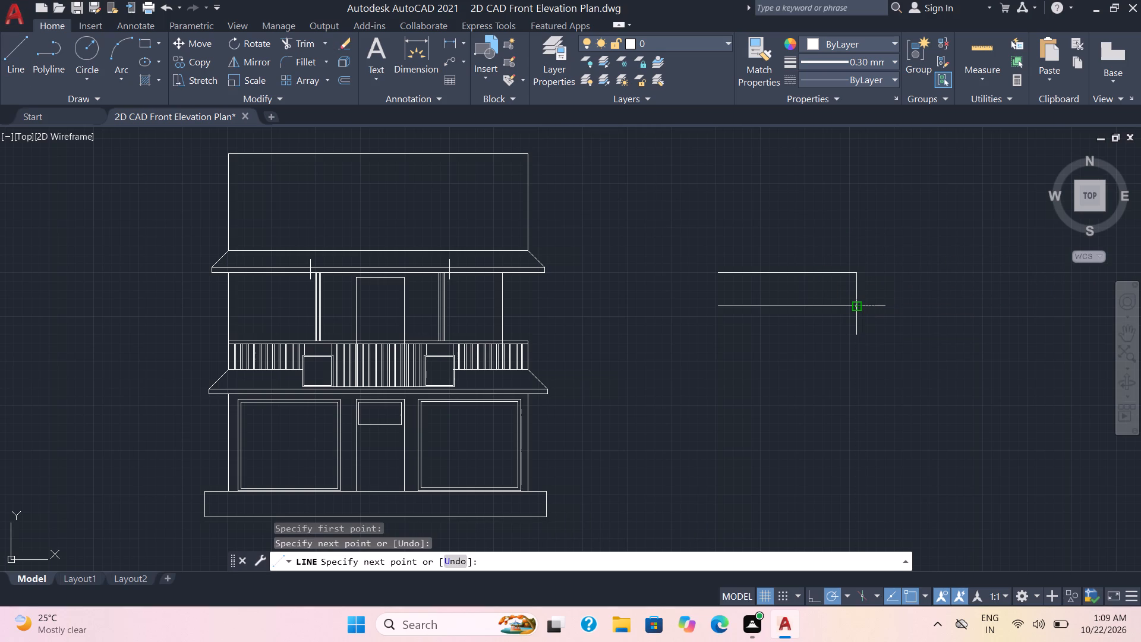
# Offset the vertical end line 8'1.6" inward to mark the gable's centre line.
pyautogui.press('o')
pyautogui.press('Return')
pyautogui.write("8'")
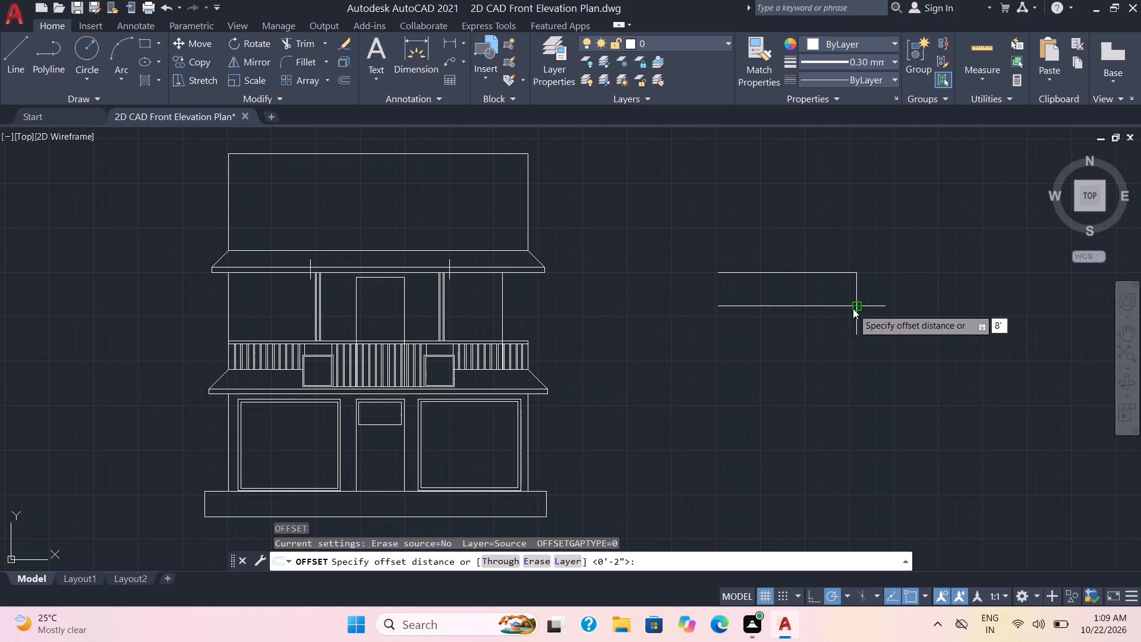
pyautogui.press('1')
pyautogui.press('.')
pyautogui.press('6')
pyautogui.press('Return')
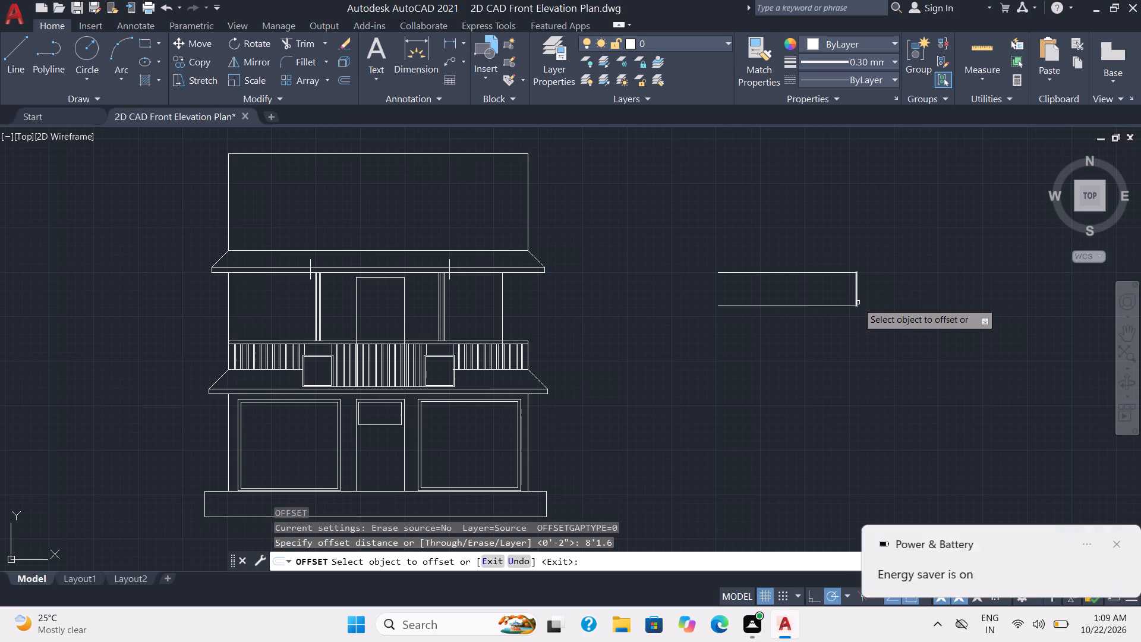
pyautogui.click(857, 299)
pyautogui.click(774, 285)
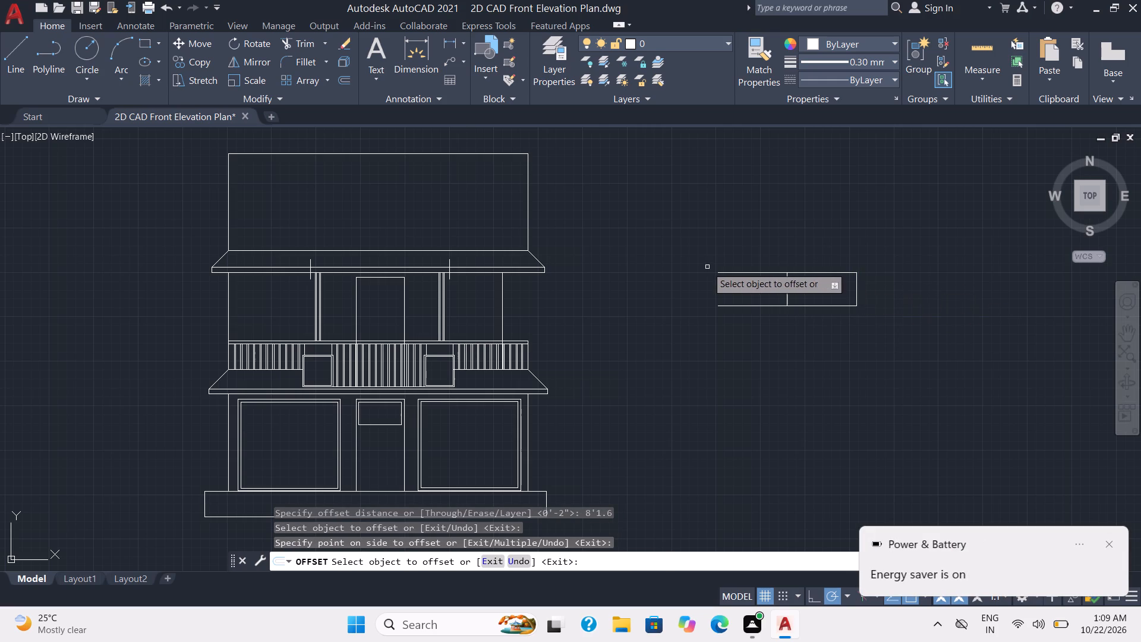
# Remove the vertical line at the right end of the two horizontal gable lines.
pyautogui.click(298, 44)
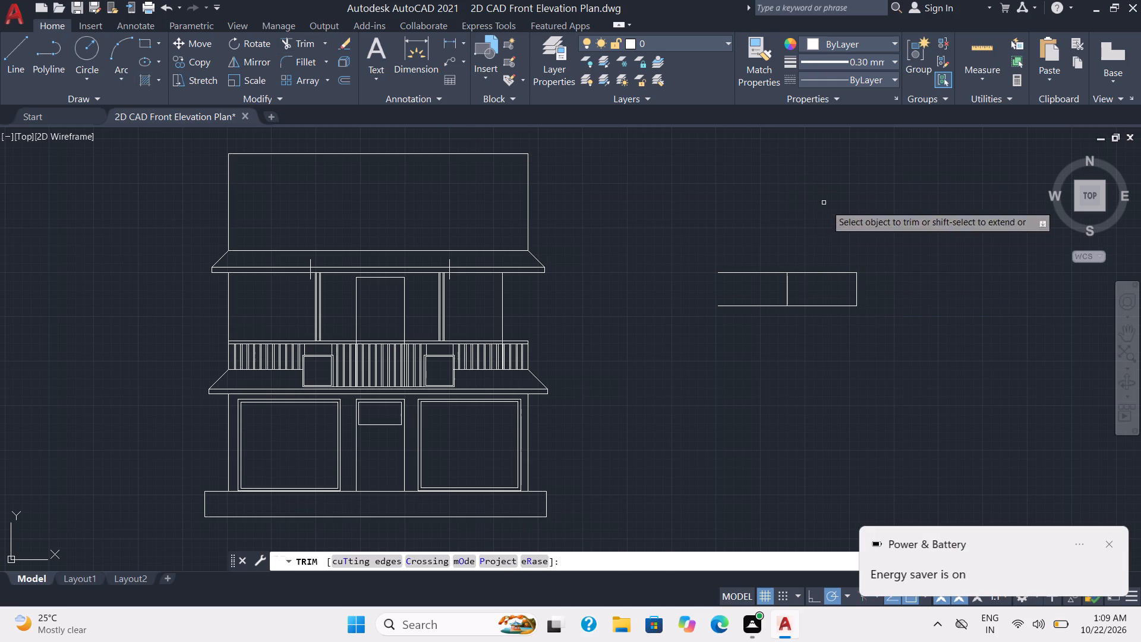
pyautogui.click(855, 292)
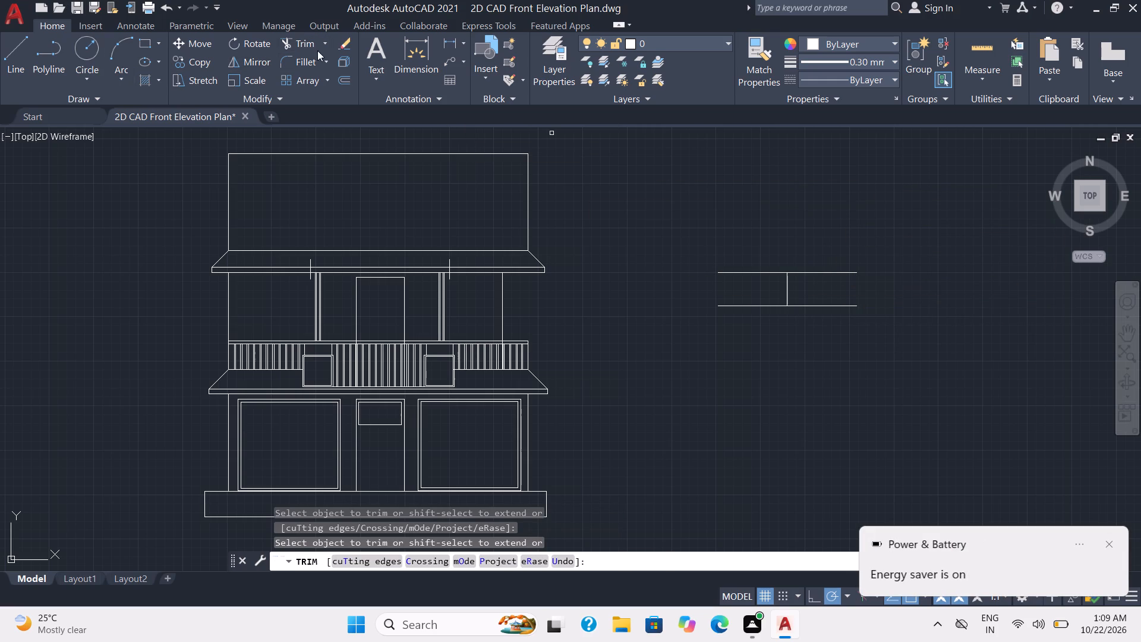
# Draw a horizontal line about 26' long above the gable lines, spanning past both of their ends.
pyautogui.click(4, 56)
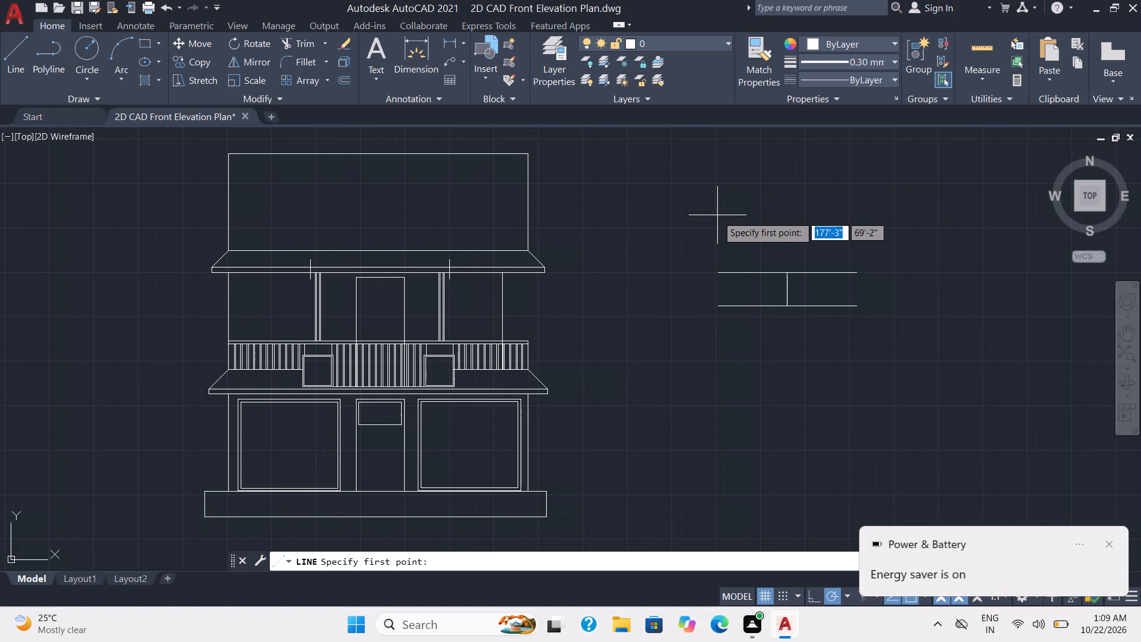
pyautogui.click(686, 205)
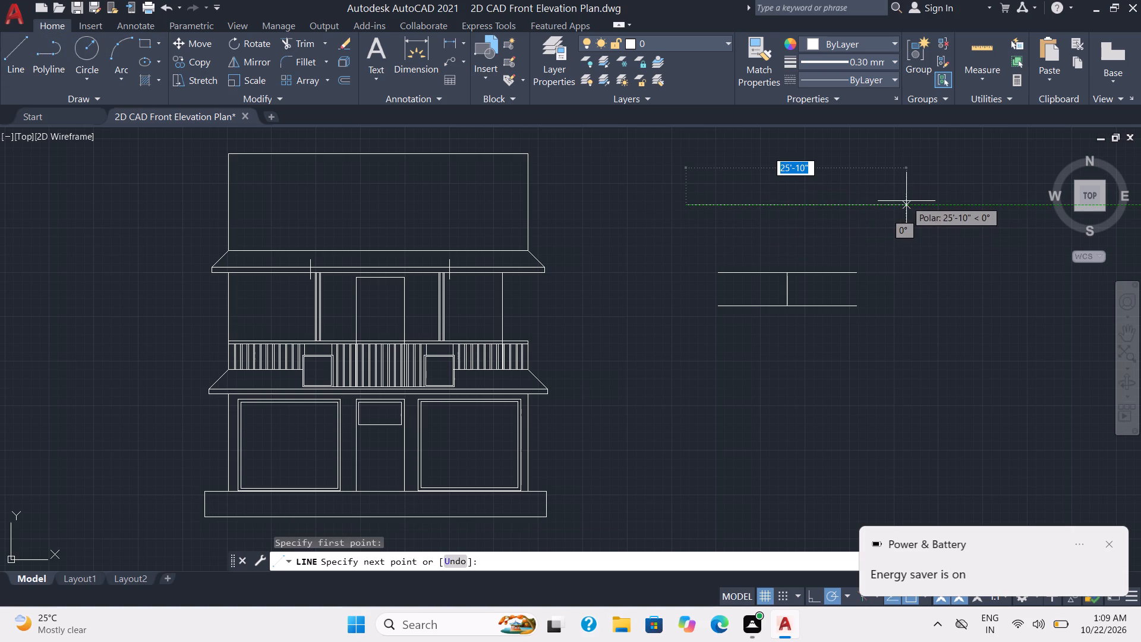
pyautogui.click(908, 201)
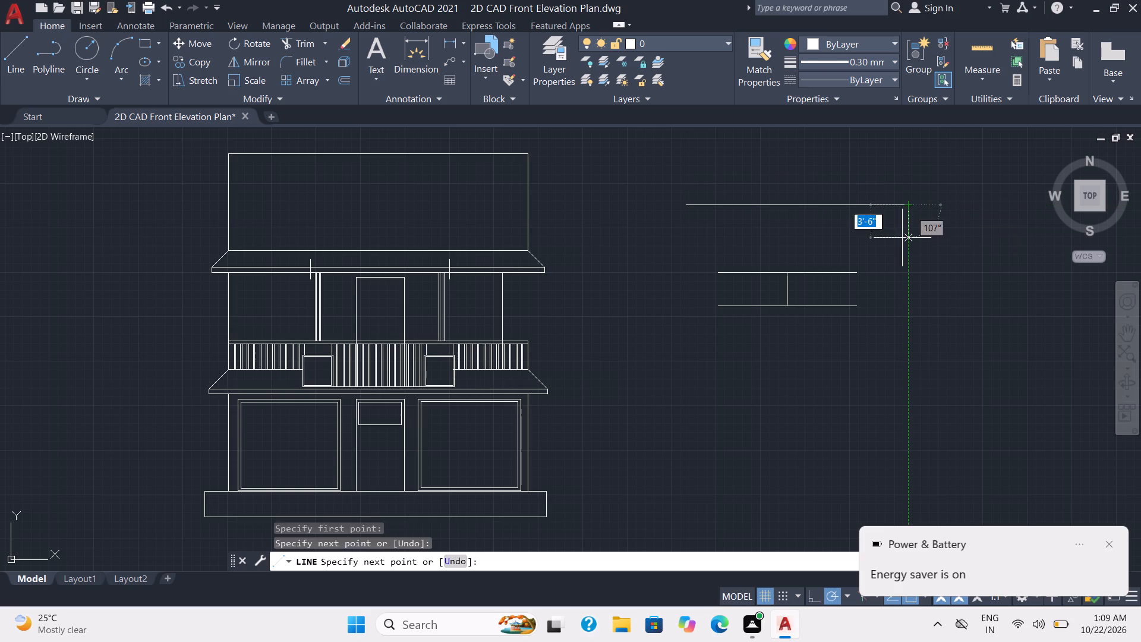
pyautogui.press('Escape')
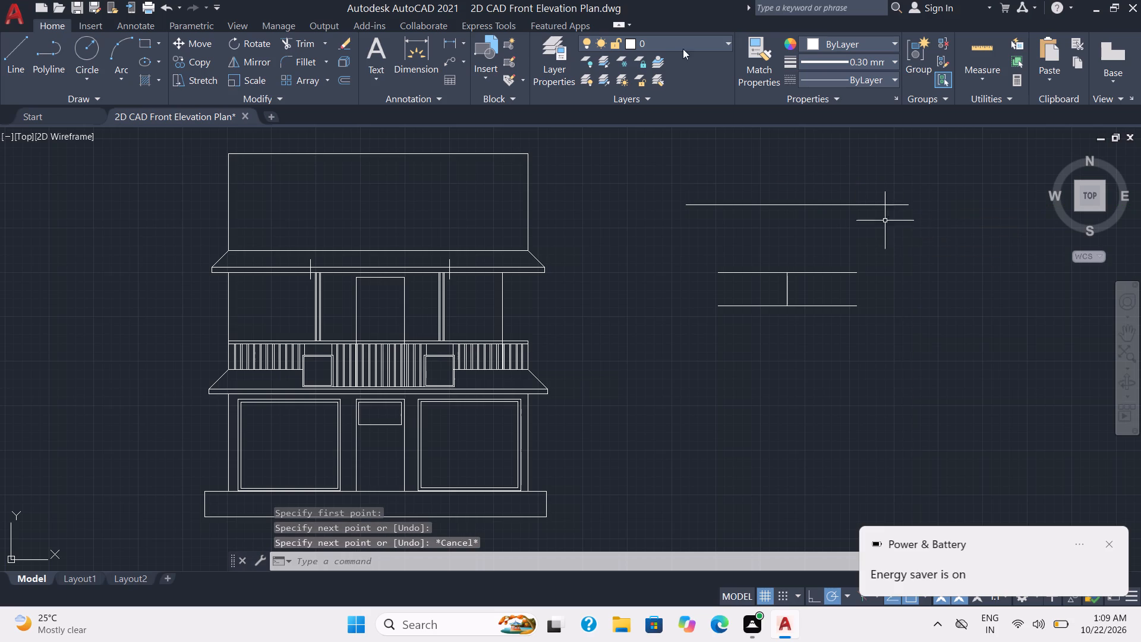
# Extend the gable's vertical centre line up to the long horizontal line above it.
pyautogui.click(300, 46)
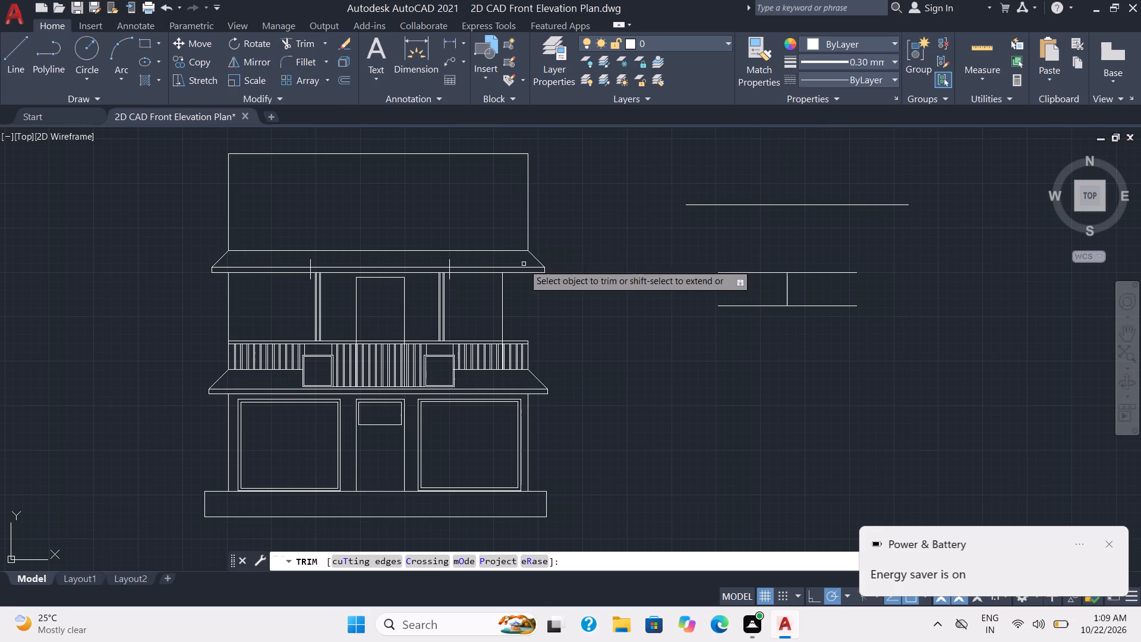
pyautogui.keyDown('shift'); pyautogui.click(785, 285); pyautogui.keyUp('shift')
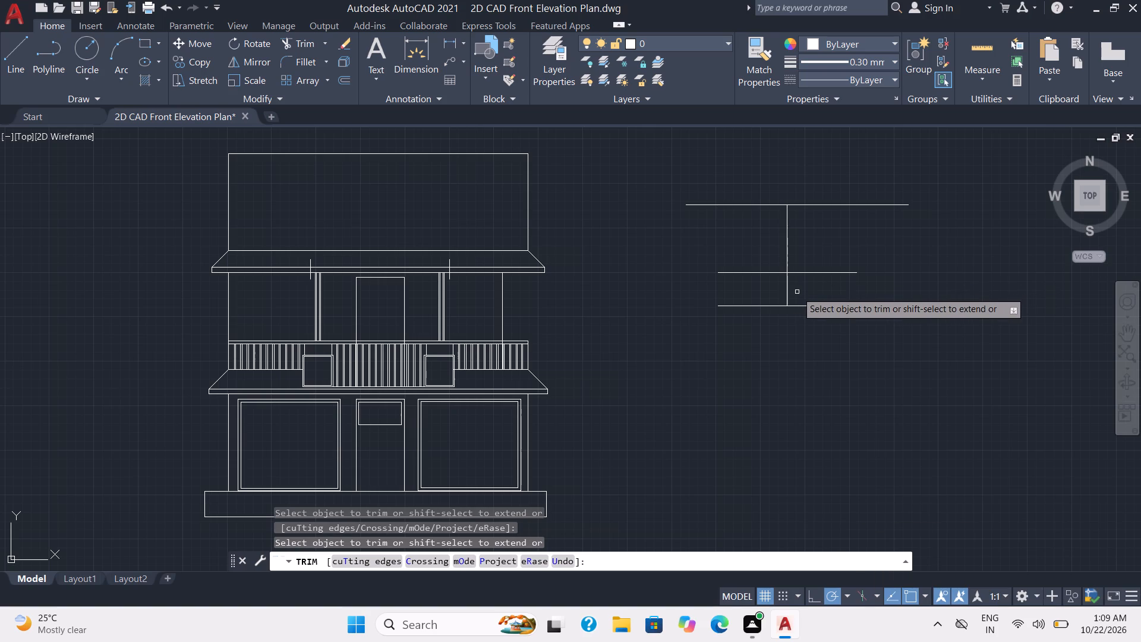
# Trim the centre line below the upper 16'3" line and remove the lower 16'3" line.
pyautogui.click(786, 293)
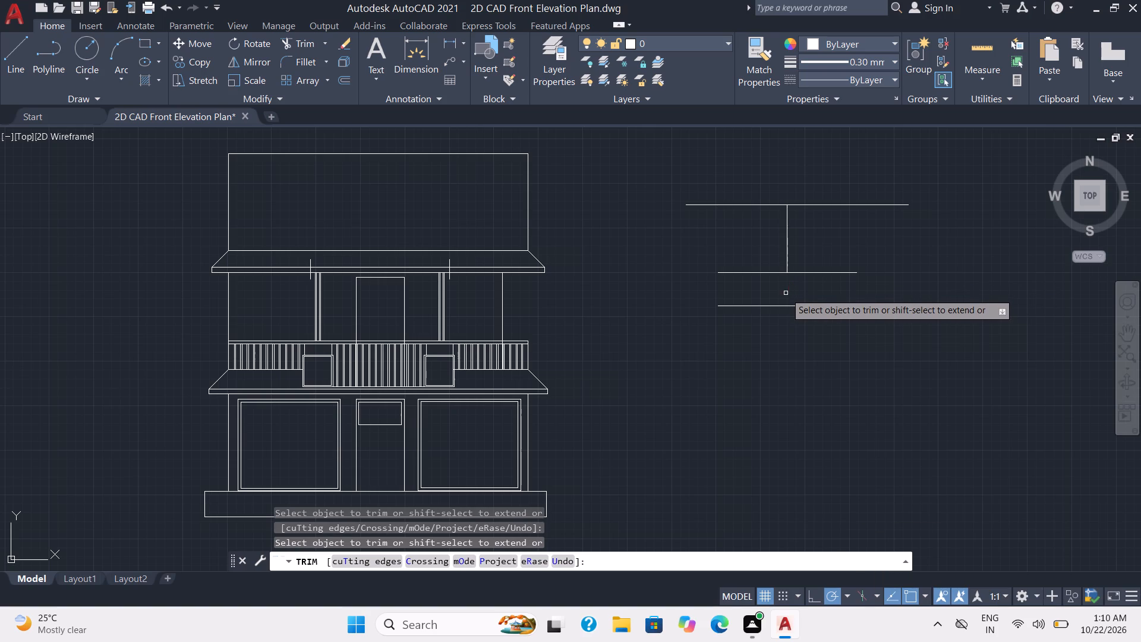
pyautogui.click(776, 306)
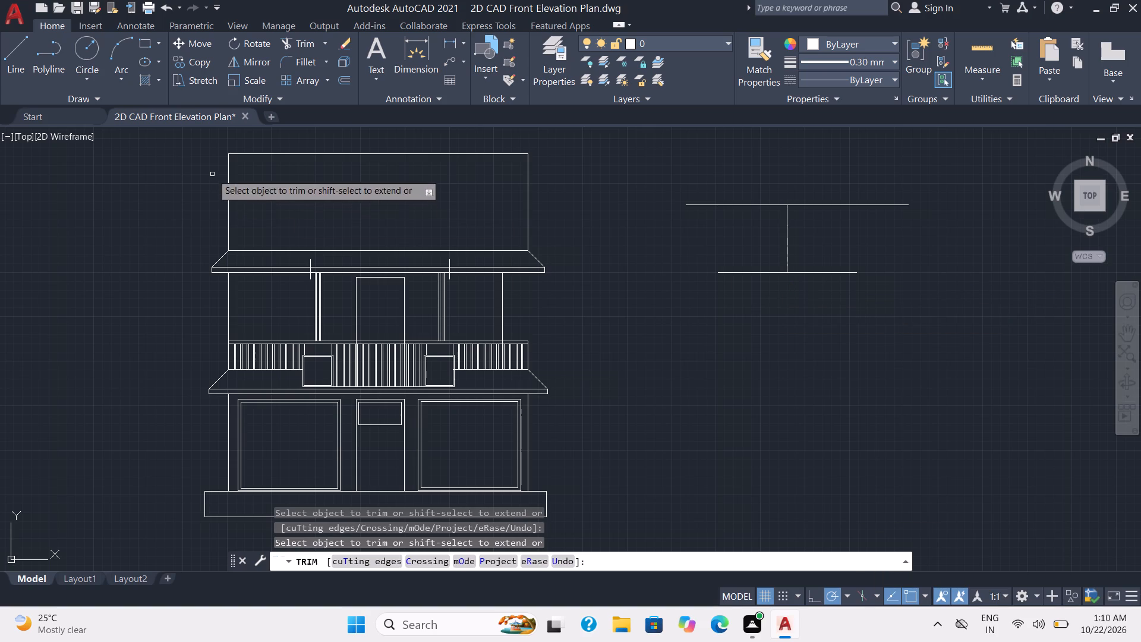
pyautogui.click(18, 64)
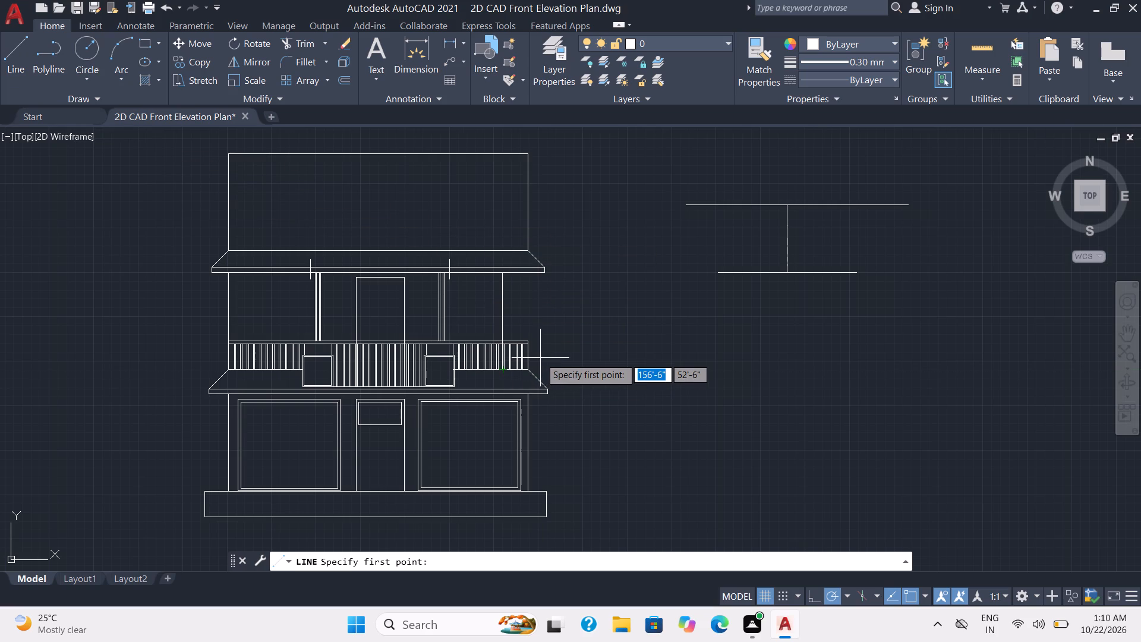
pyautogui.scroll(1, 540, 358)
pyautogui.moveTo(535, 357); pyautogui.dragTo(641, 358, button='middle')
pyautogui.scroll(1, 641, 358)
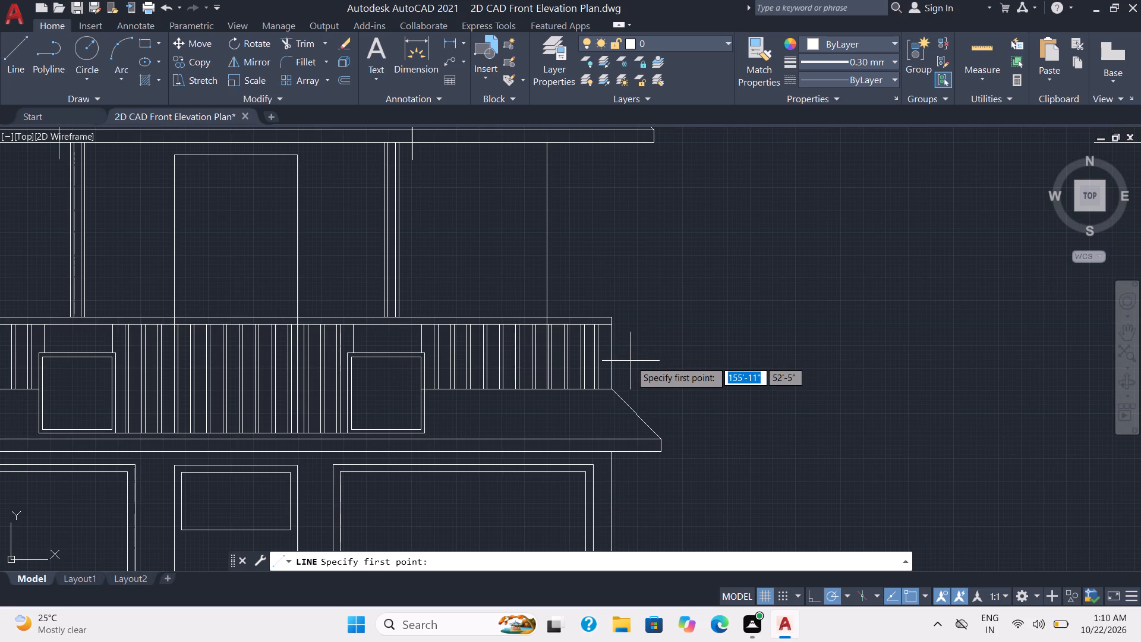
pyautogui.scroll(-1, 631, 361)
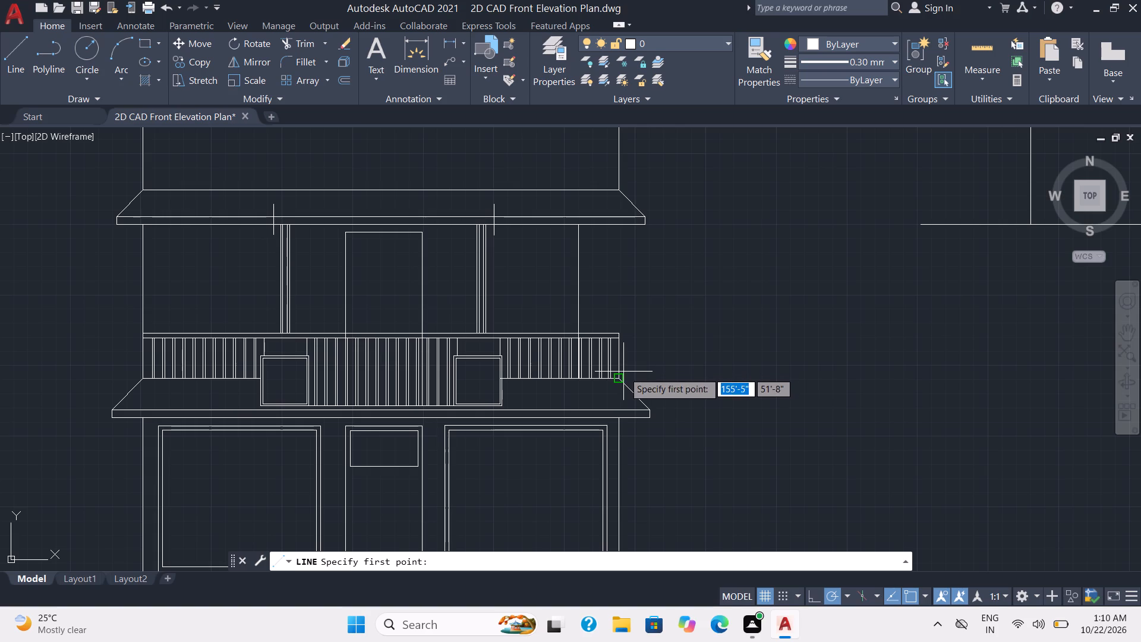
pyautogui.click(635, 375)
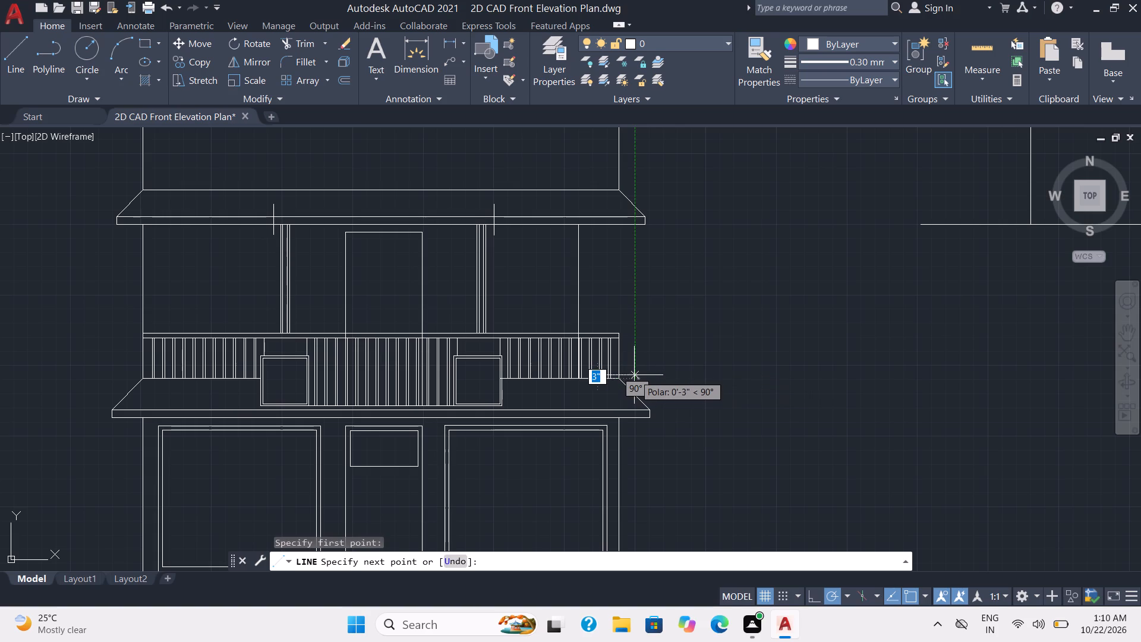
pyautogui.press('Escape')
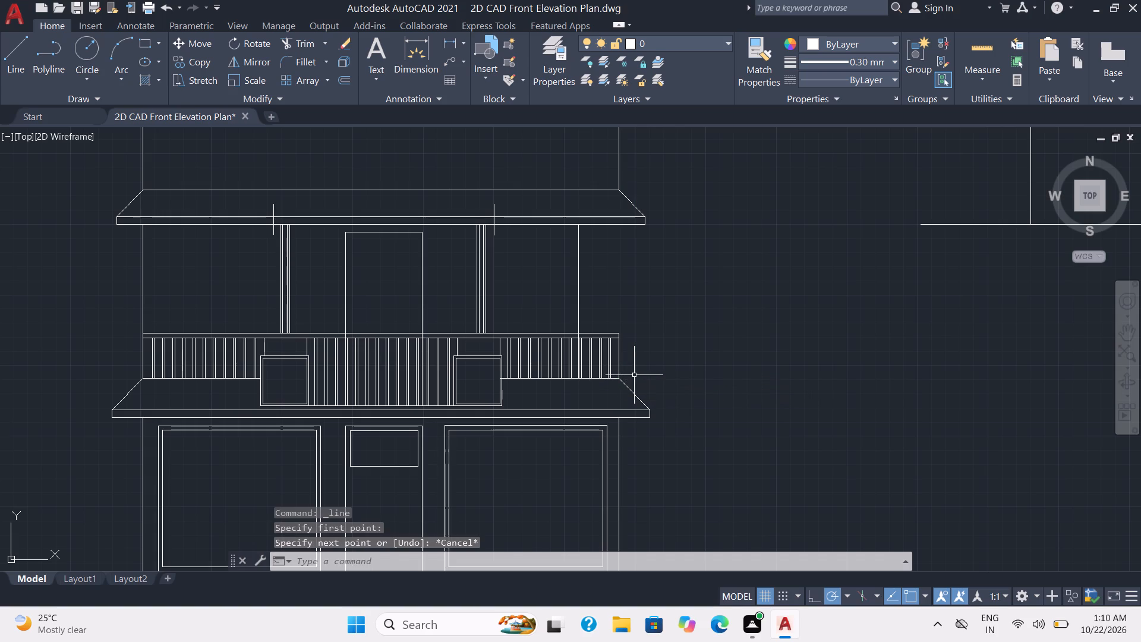
# Copy the balcony railing's rails and all three baluster groups, with the adjoining vertical lines, 13'-11" straight up onto the upper roof's top edge.
pyautogui.click(634, 375)
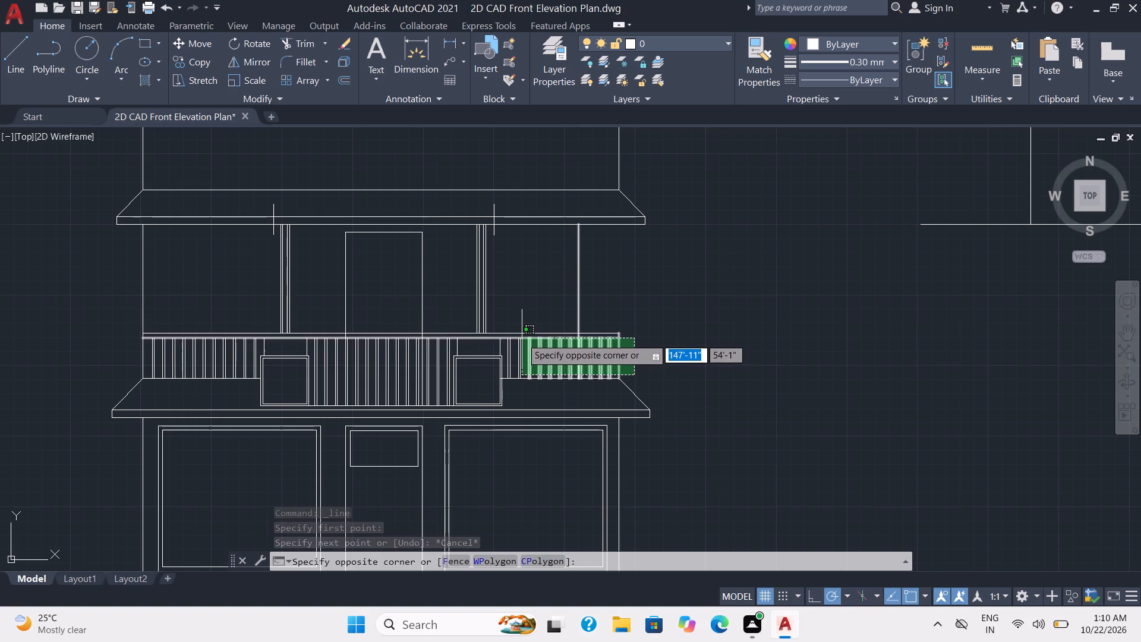
pyautogui.click(521, 332)
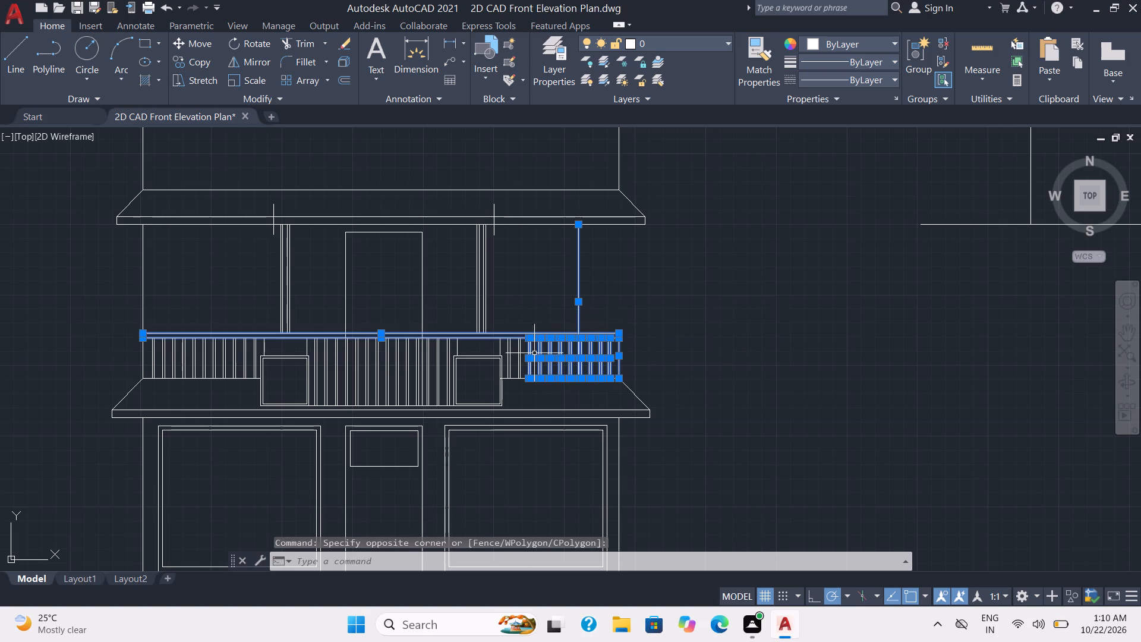
pyautogui.scroll(1, 517, 354)
pyautogui.click(518, 355)
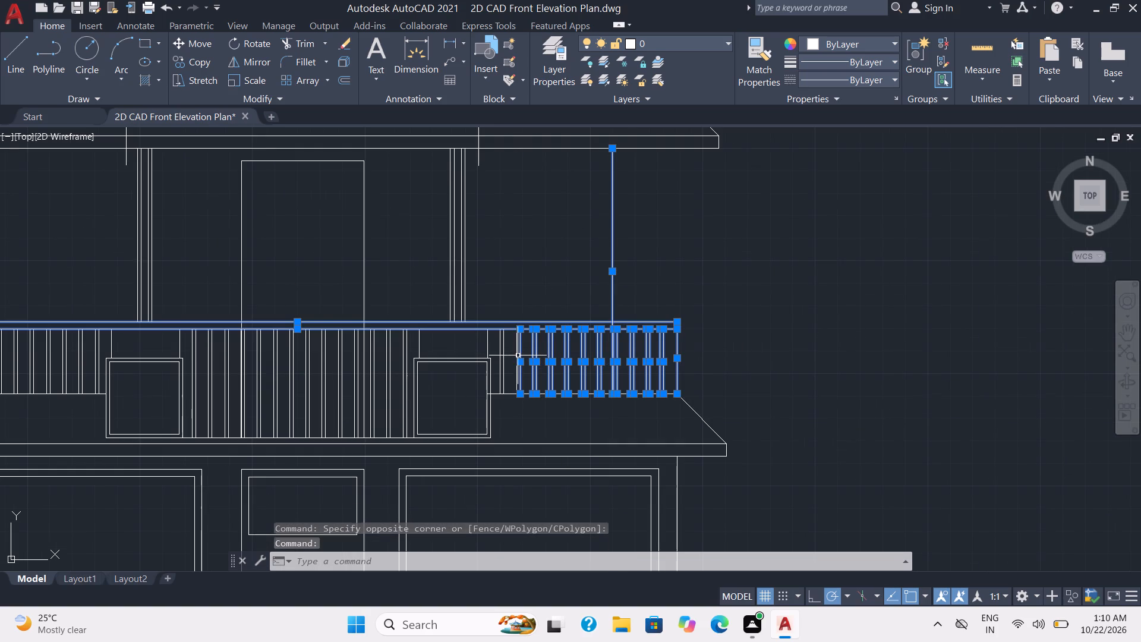
pyautogui.click(515, 353)
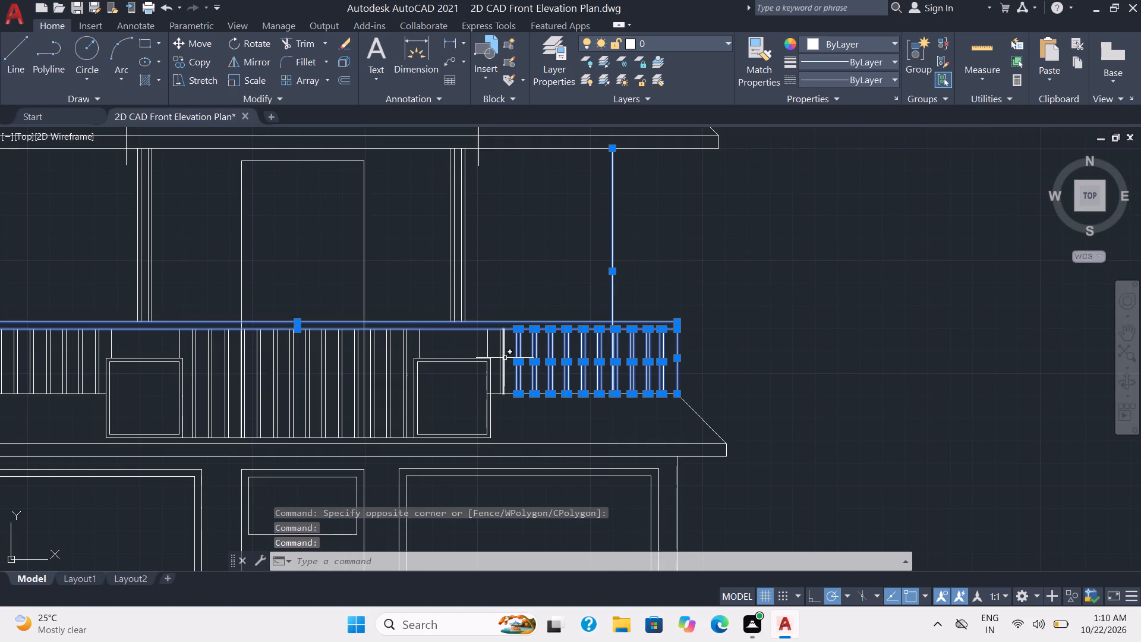
pyautogui.click(505, 358)
pyautogui.click(501, 358)
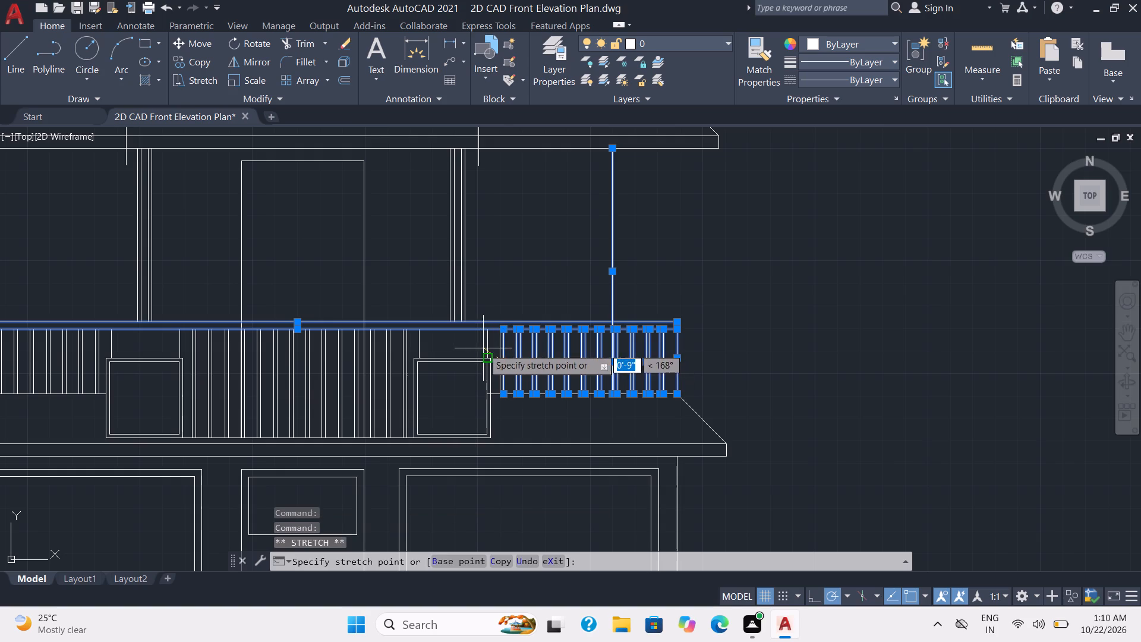
pyautogui.press('Escape')
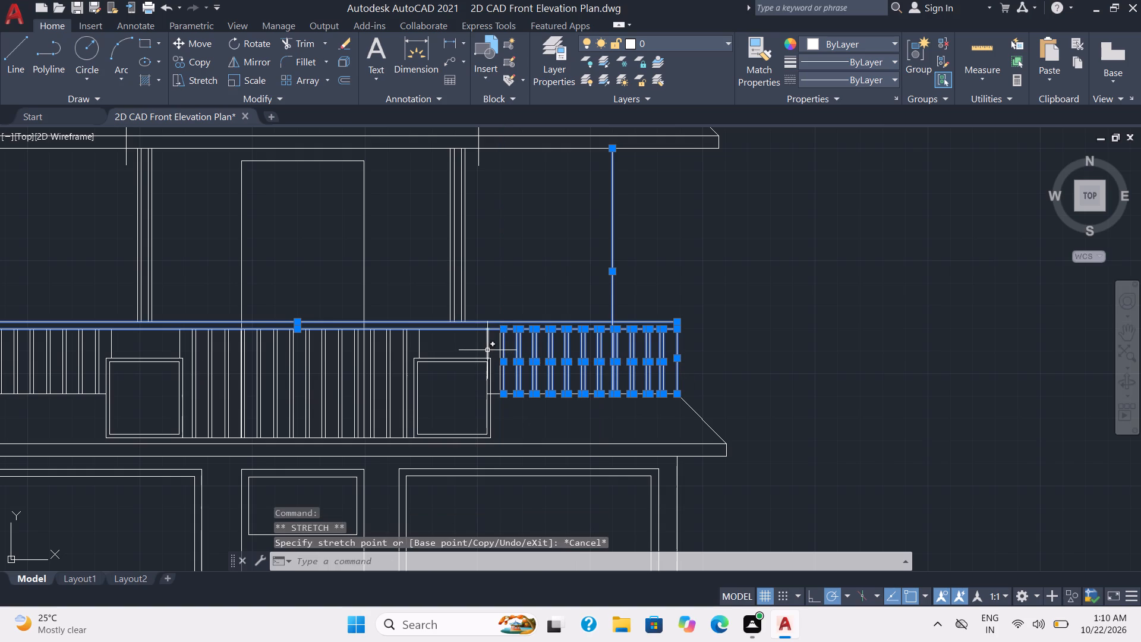
pyautogui.scroll(-2, 360, 367)
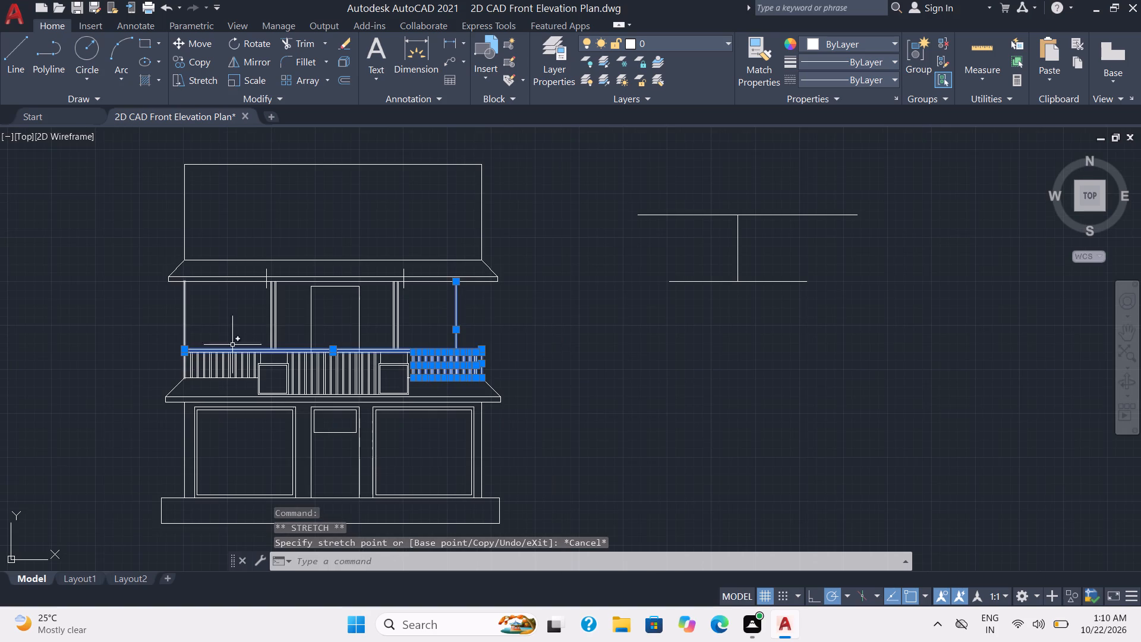
pyautogui.scroll(2, 260, 349)
pyautogui.click(251, 369)
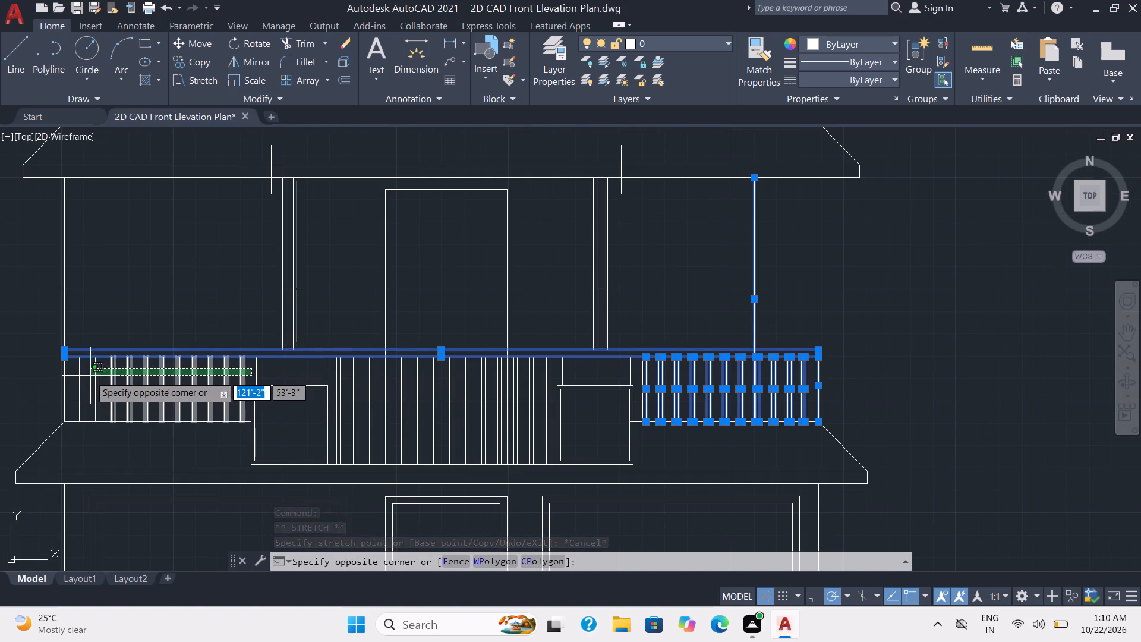
pyautogui.click(57, 380)
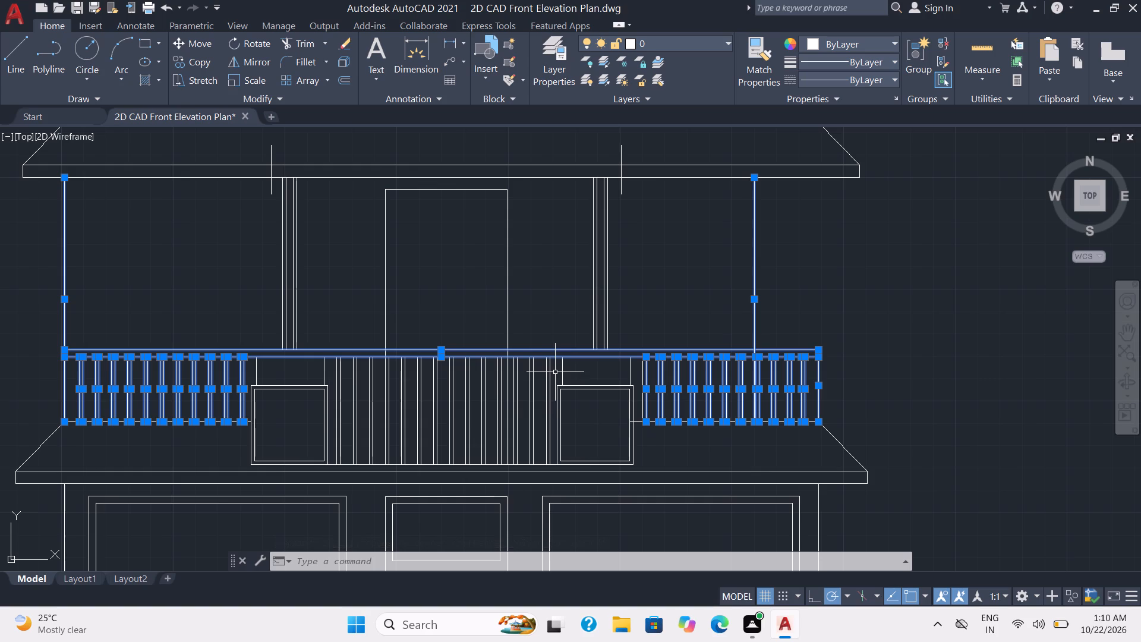
pyautogui.click(555, 372)
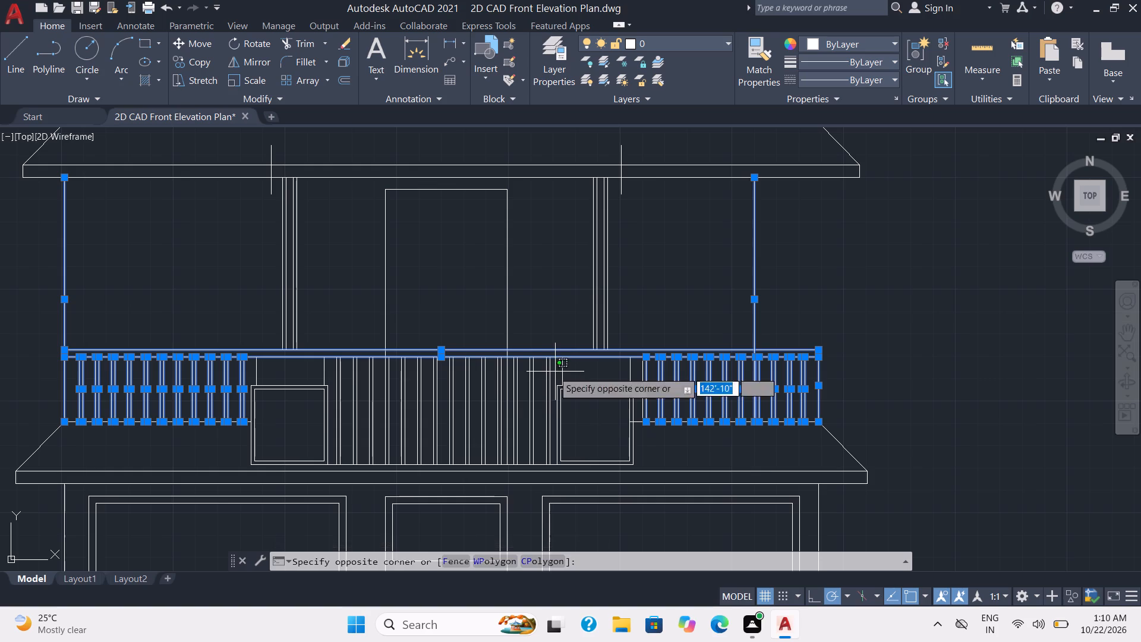
pyautogui.click(332, 366)
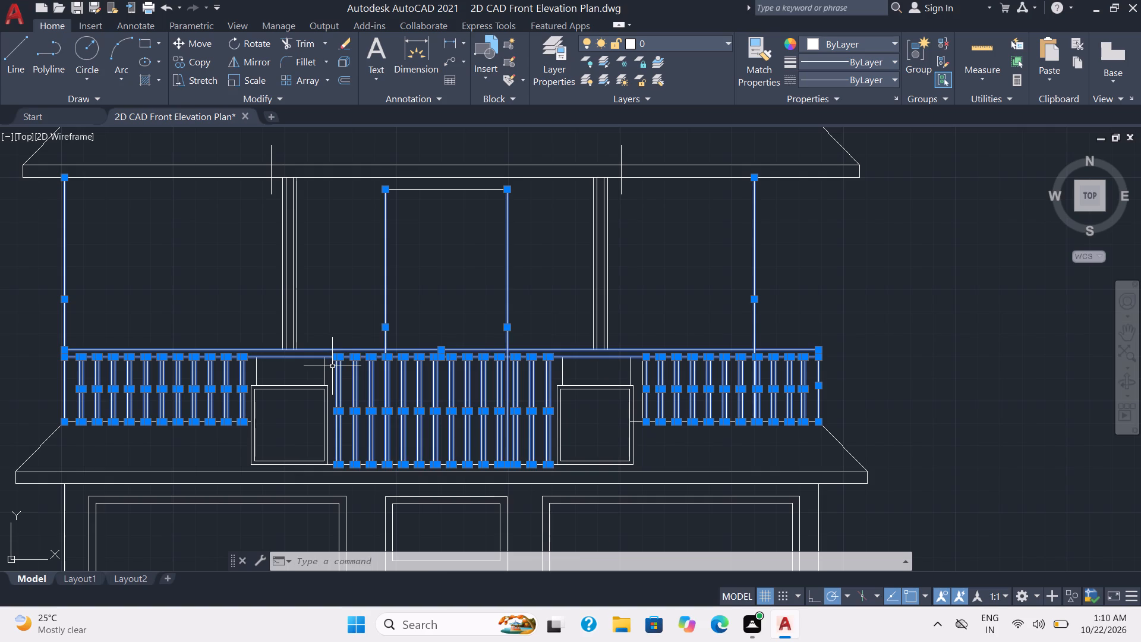
pyautogui.press('c')
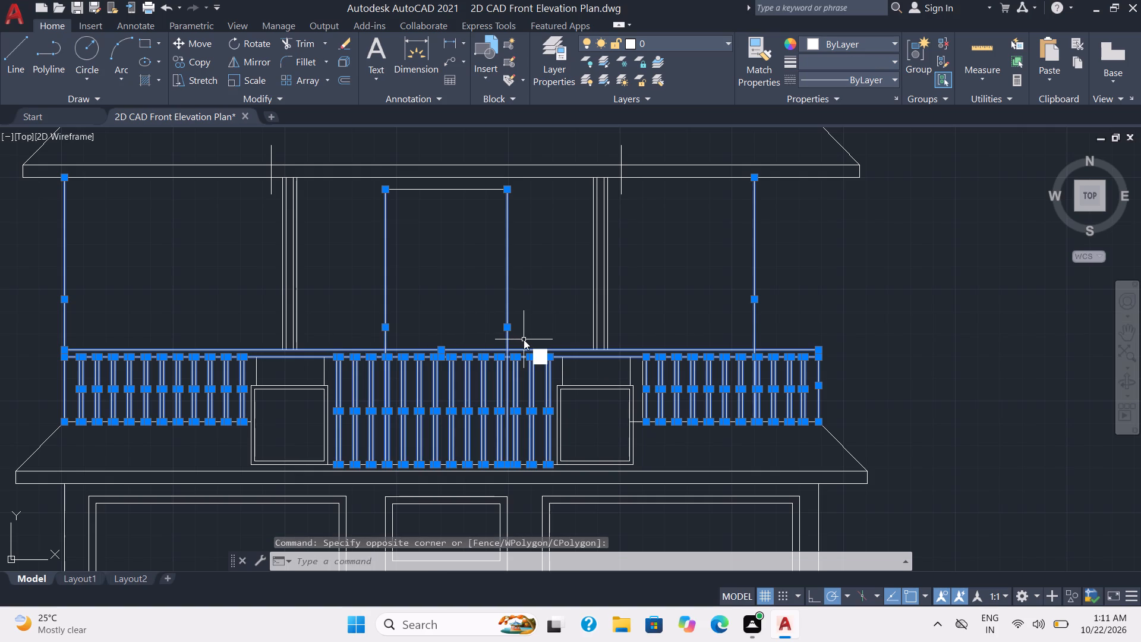
pyautogui.press('o')
pyautogui.press('Return')
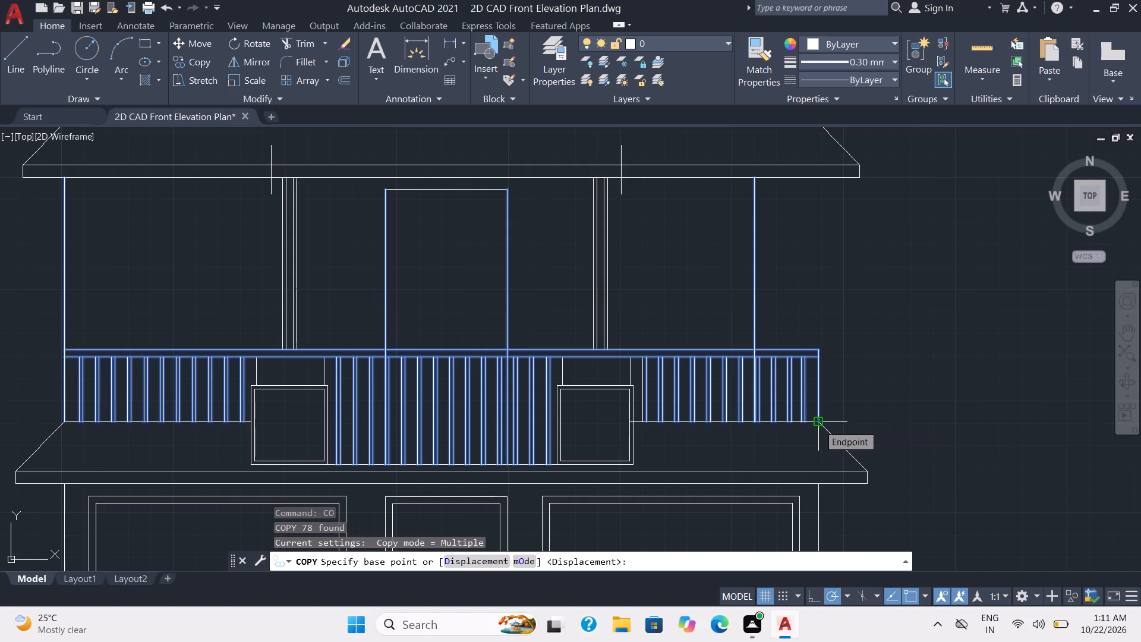
pyautogui.click(819, 425)
pyautogui.scroll(-2, 824, 315)
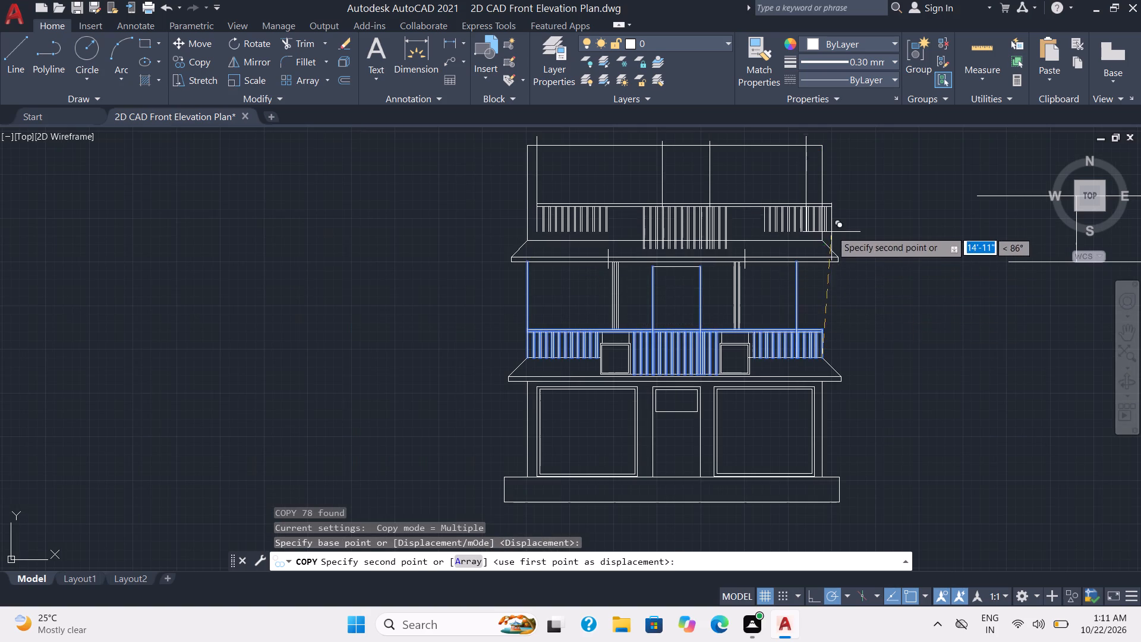
pyautogui.scroll(2, 821, 235)
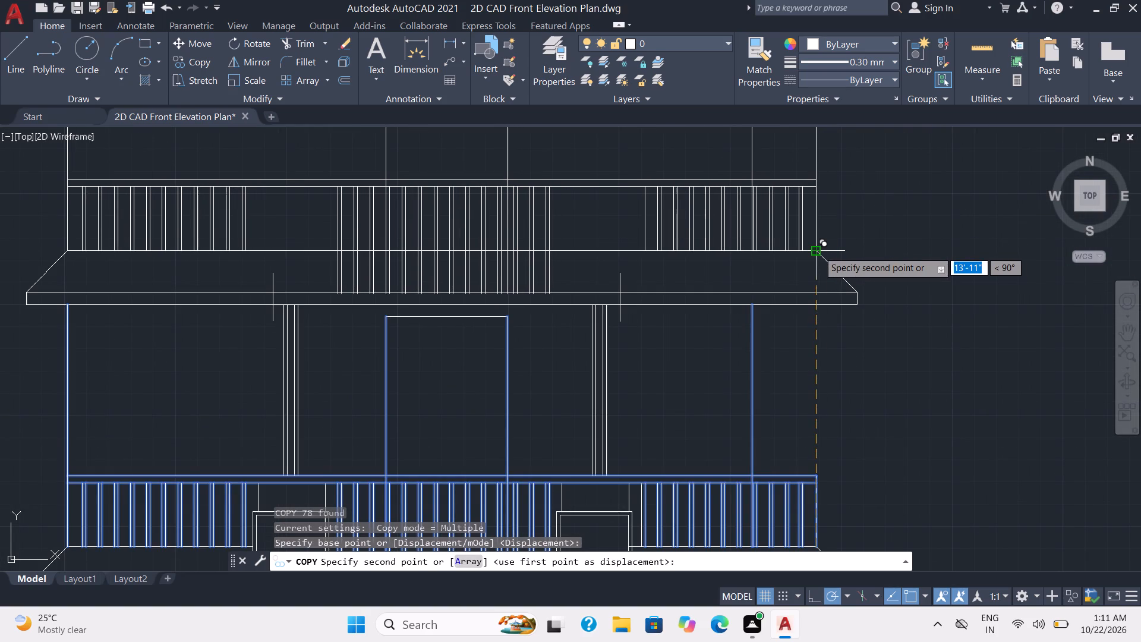
pyautogui.click(818, 251)
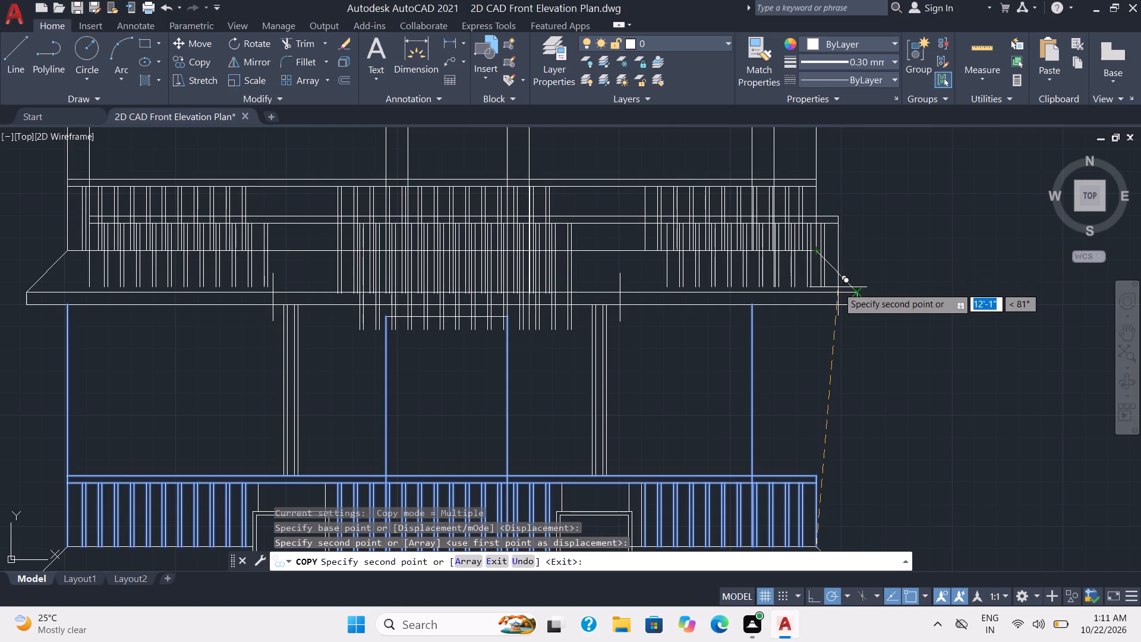
pyautogui.press('Escape')
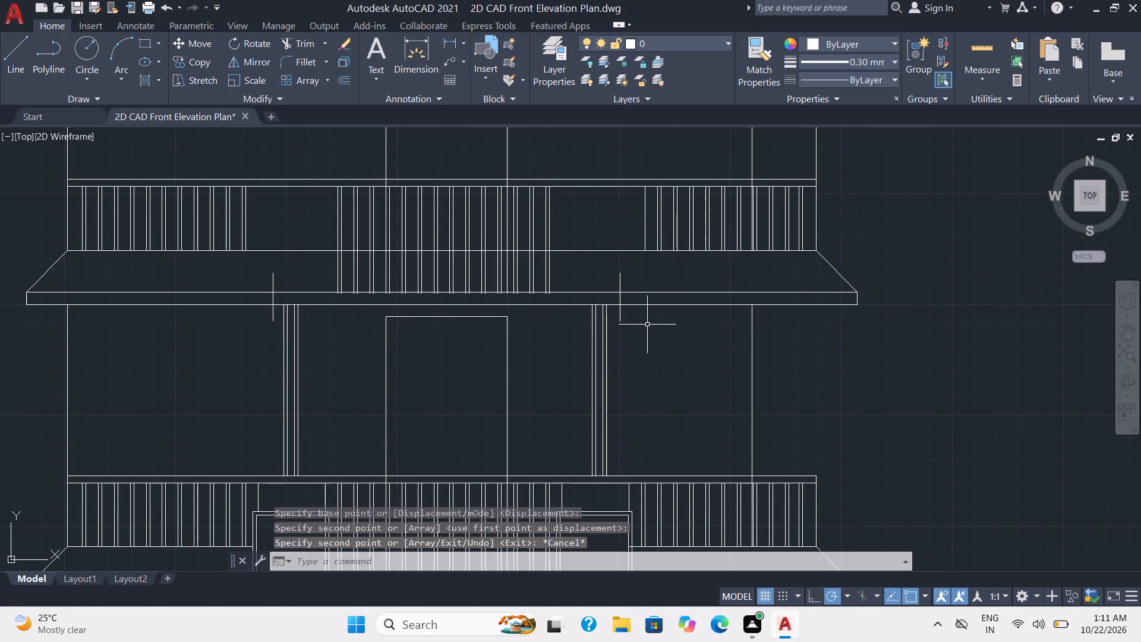
# Trim the copied central balusters where they run below the upper roof's top edge.
pyautogui.click(301, 44)
pyautogui.click(566, 269)
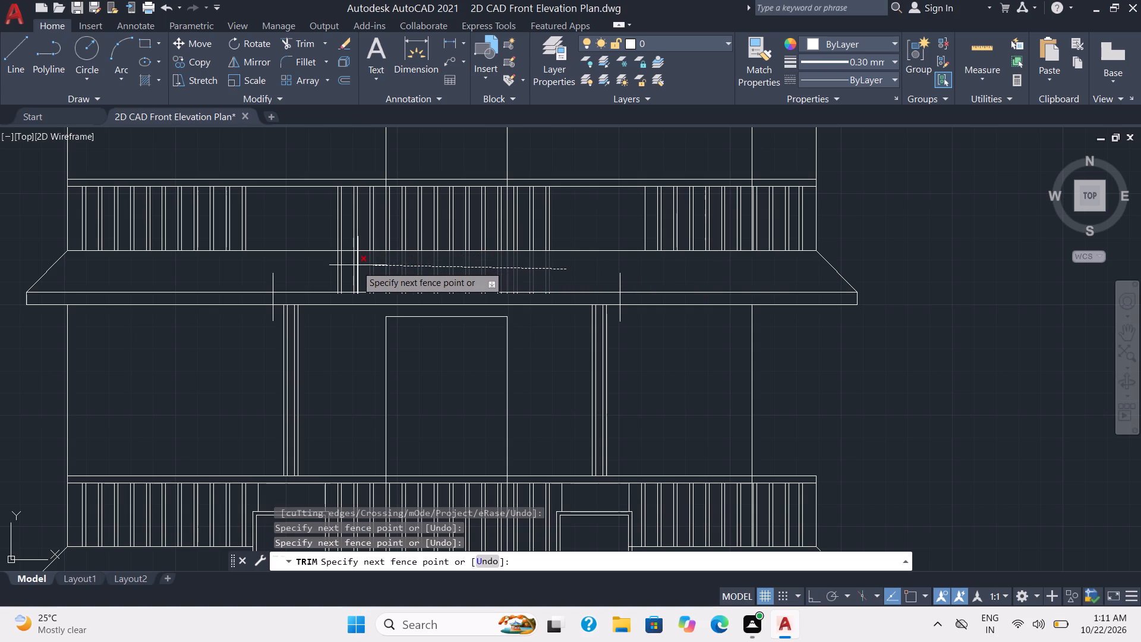
pyautogui.click(323, 270)
# Remove the leftover baluster stubs just below the upper roof's eave line, across the whole central group.
pyautogui.scroll(1, 360, 273)
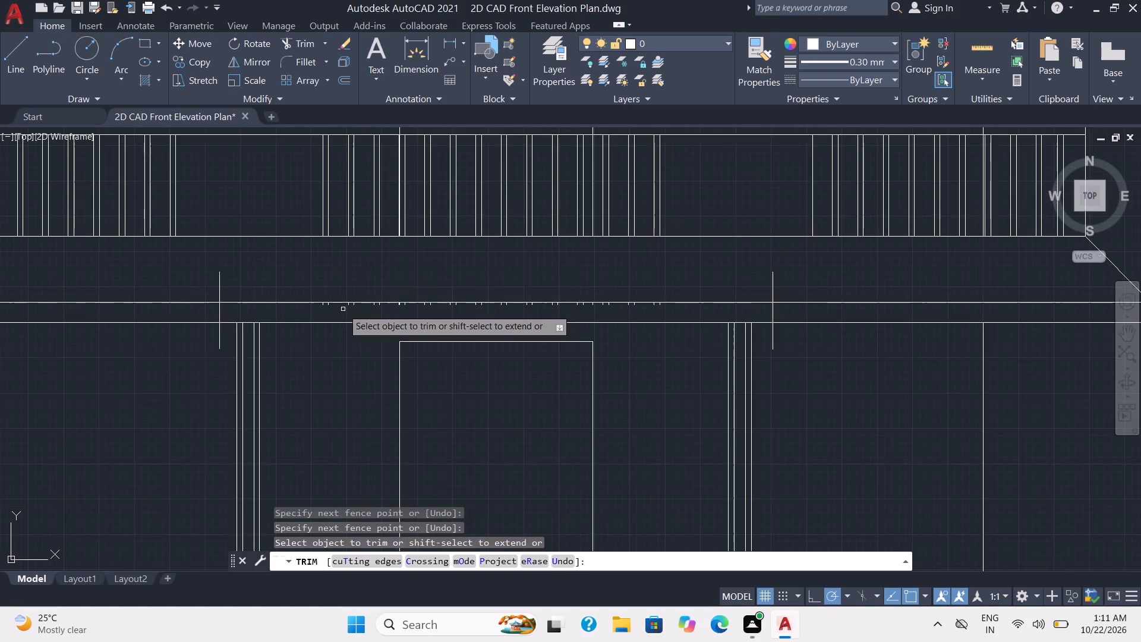
pyautogui.scroll(2, 343, 309)
pyautogui.click(275, 300)
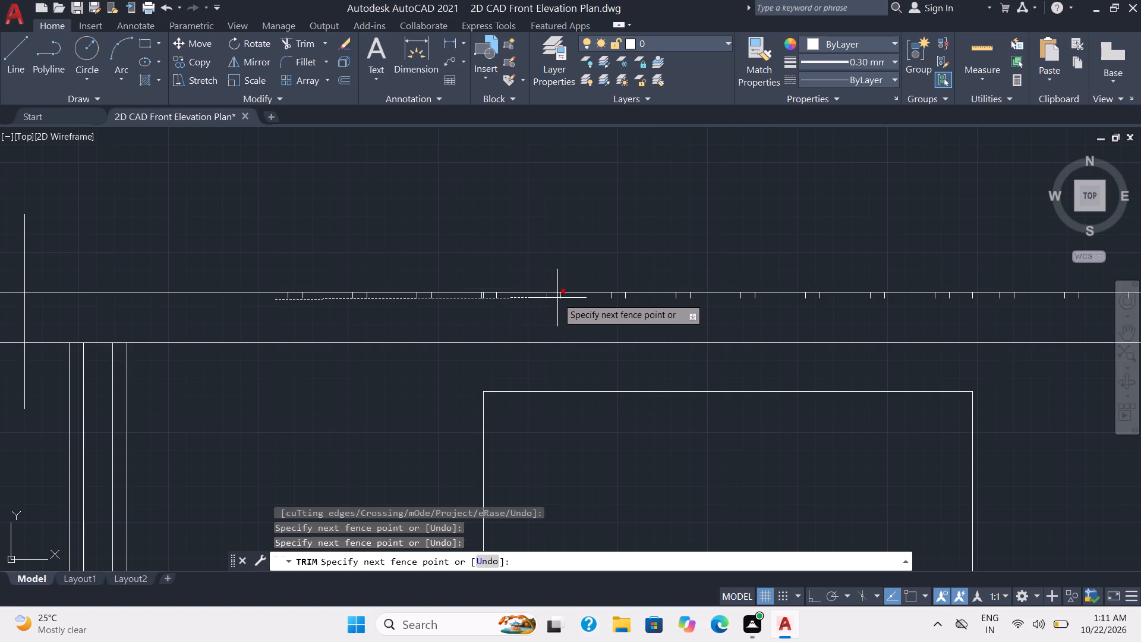
pyautogui.click(585, 295)
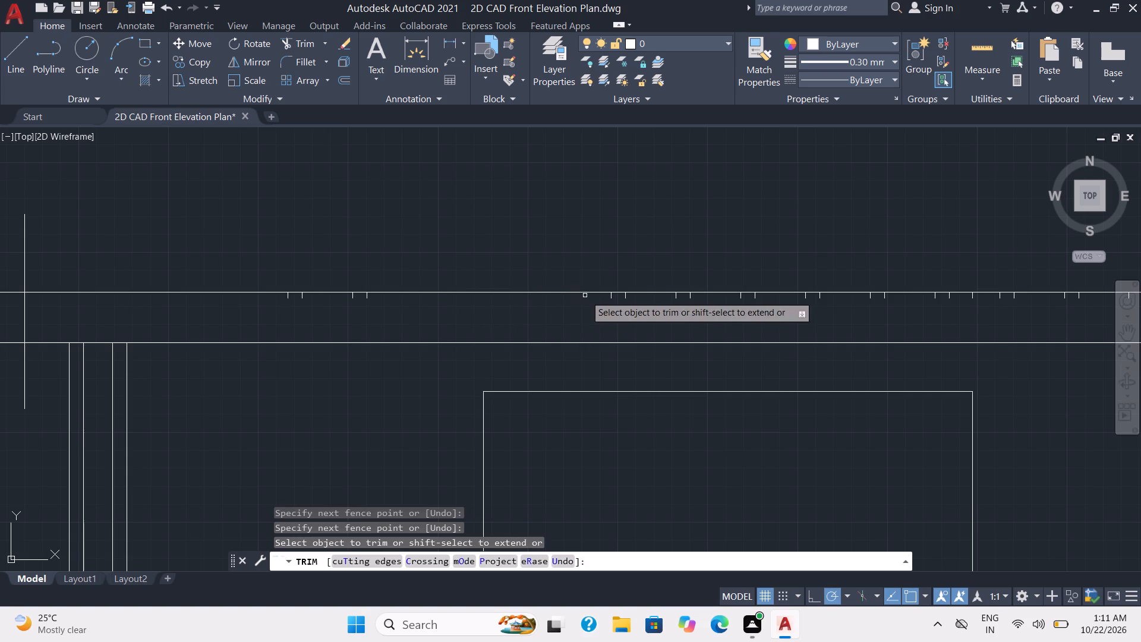
pyautogui.click(364, 297)
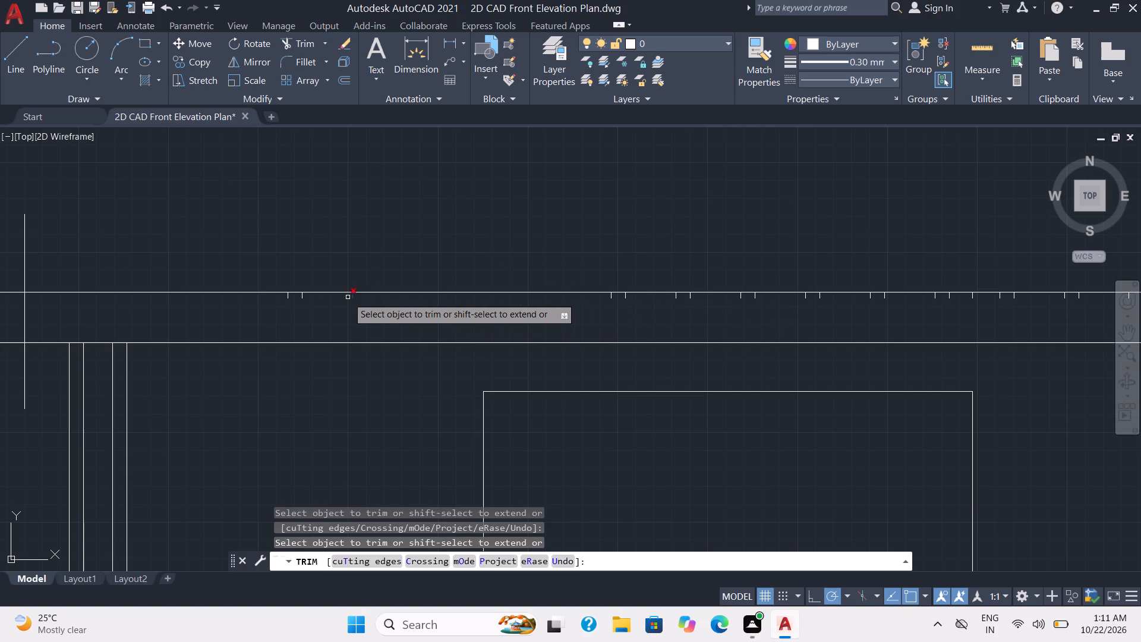
pyautogui.click(348, 297)
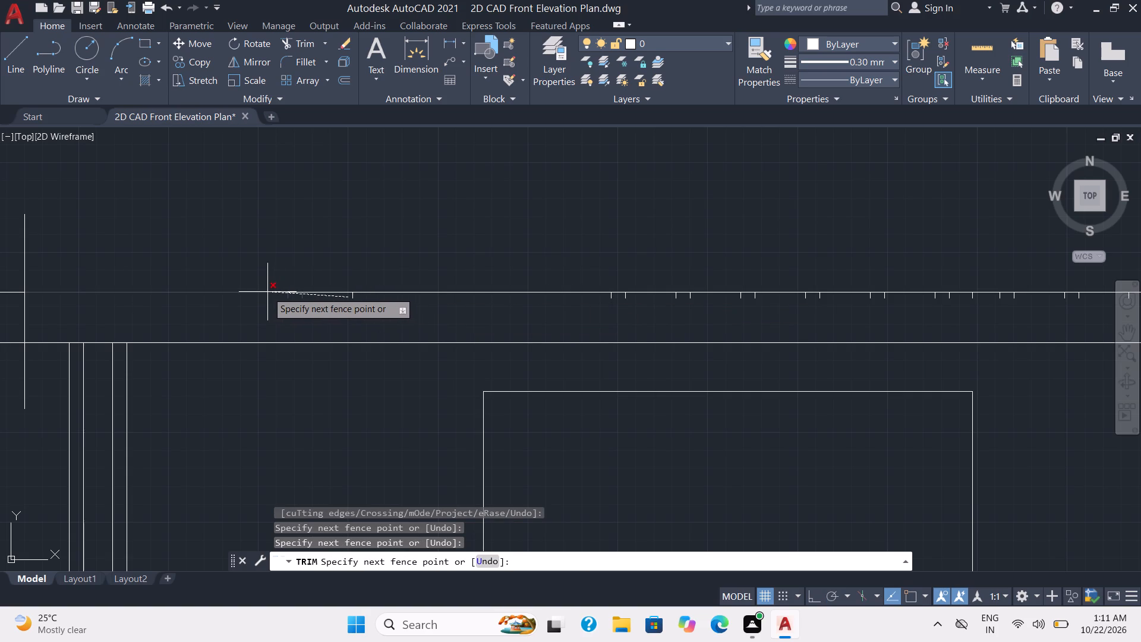
pyautogui.click(267, 297)
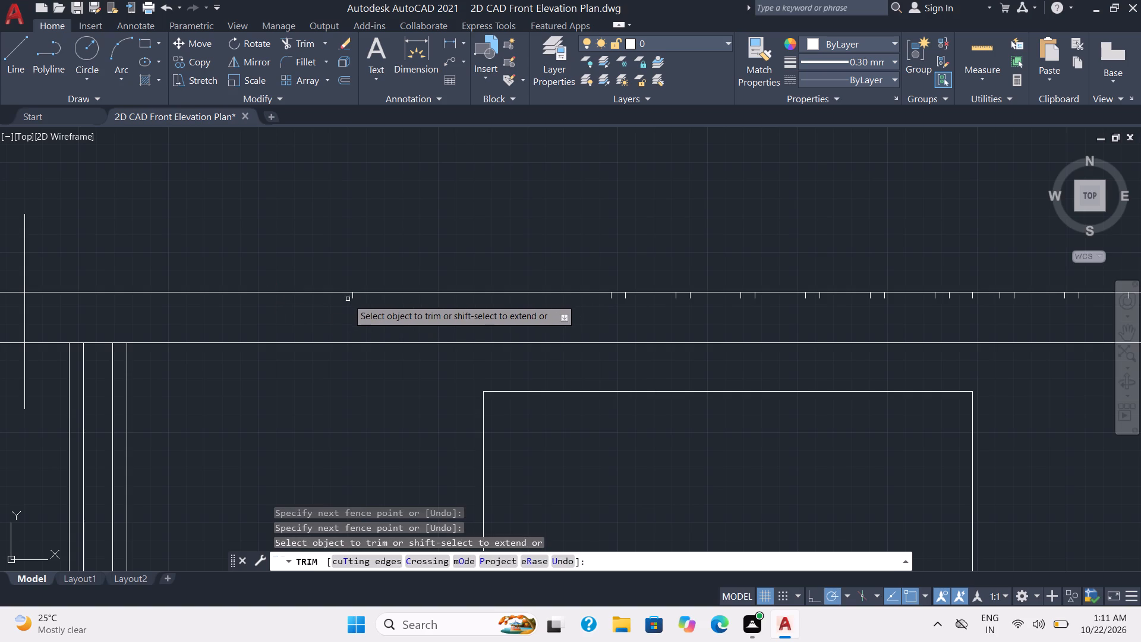
pyautogui.click(351, 299)
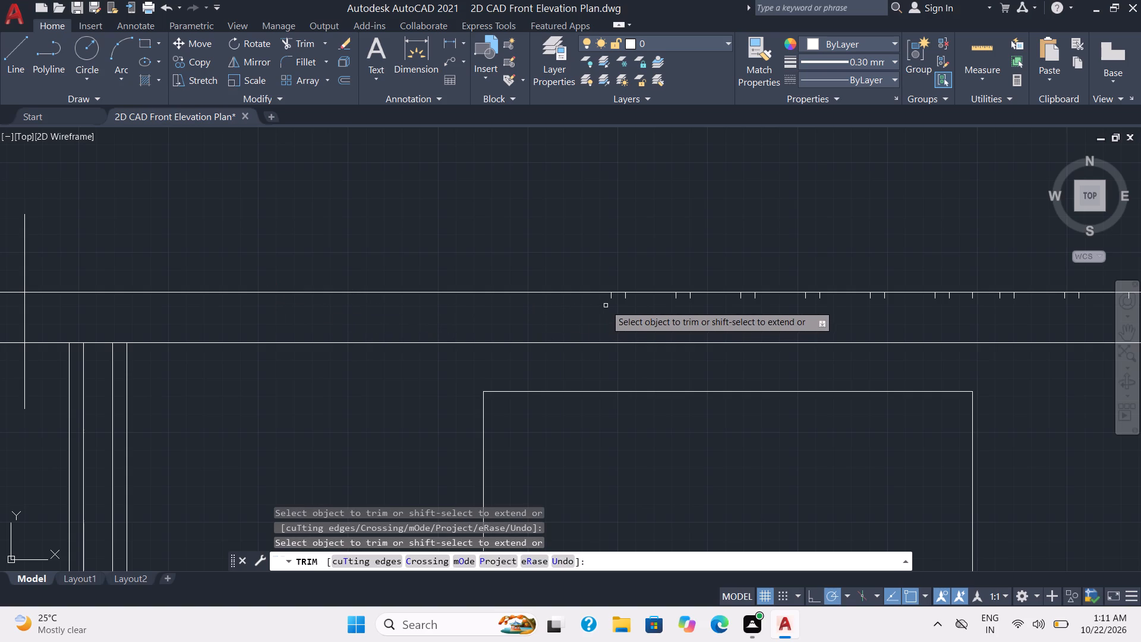
pyautogui.click(612, 298)
pyautogui.click(626, 298)
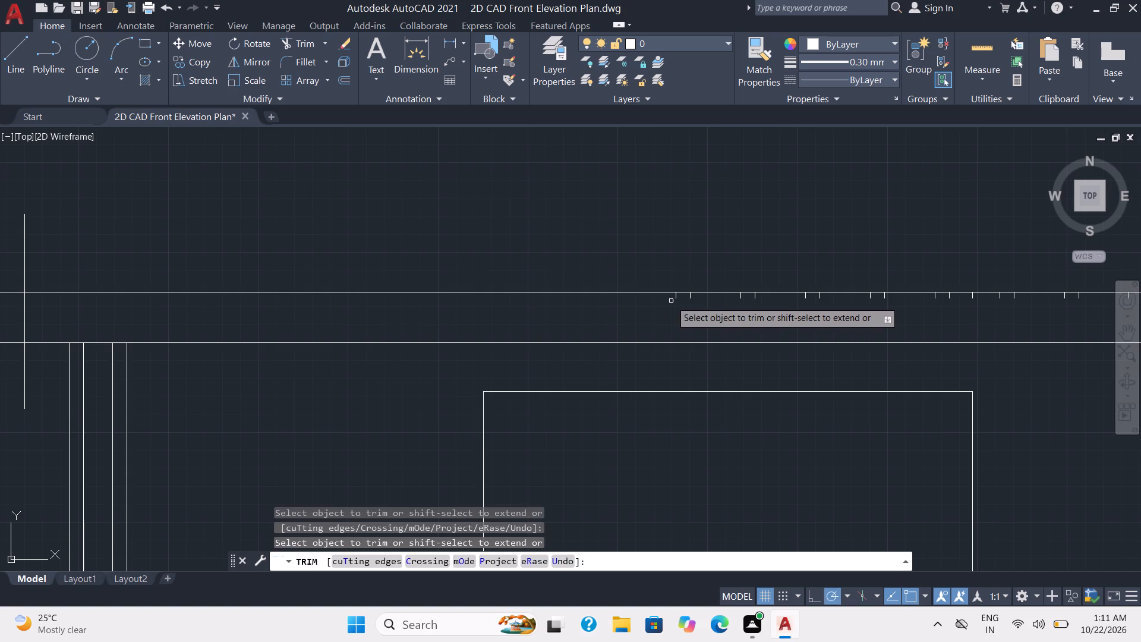
pyautogui.click(676, 301)
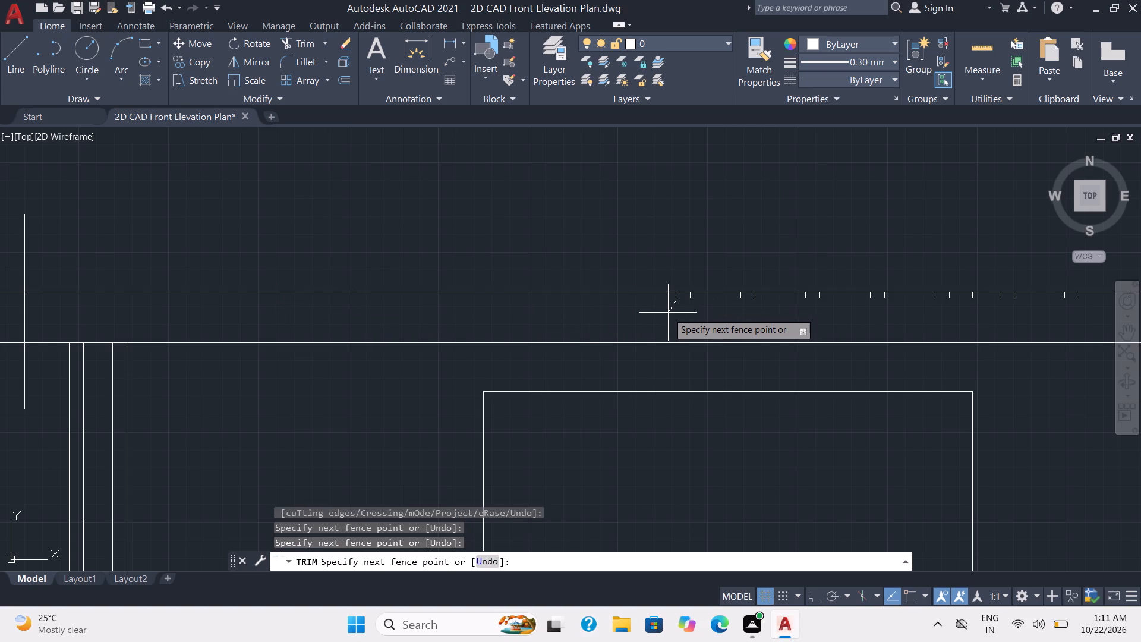
pyautogui.press('Escape')
pyautogui.scroll(-2, 700, 310)
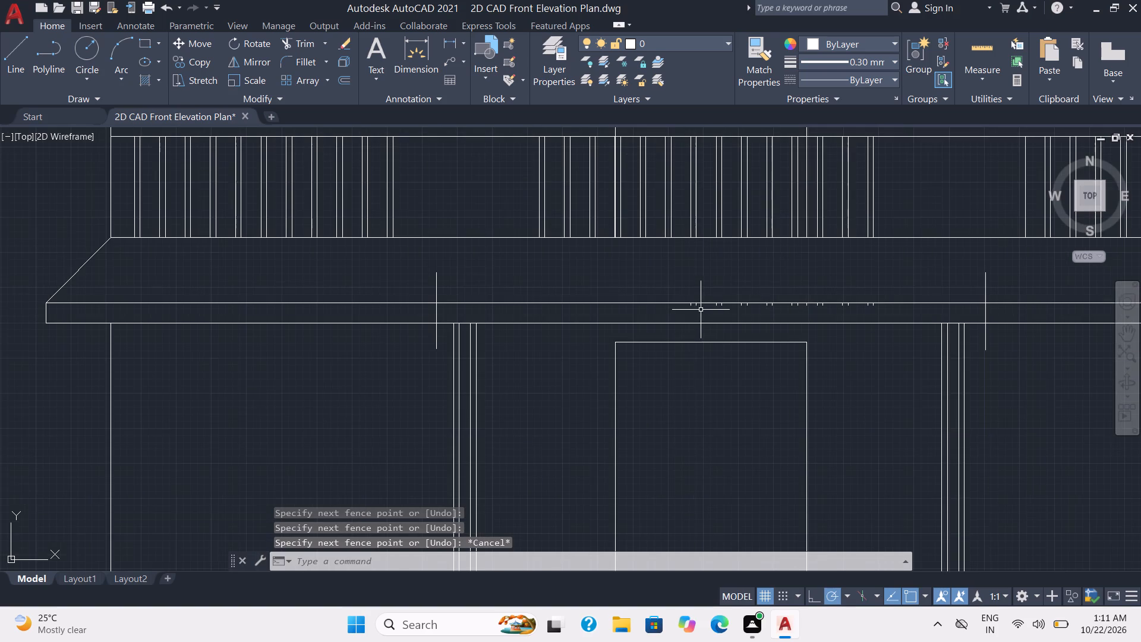
pyautogui.scroll(2, 870, 317)
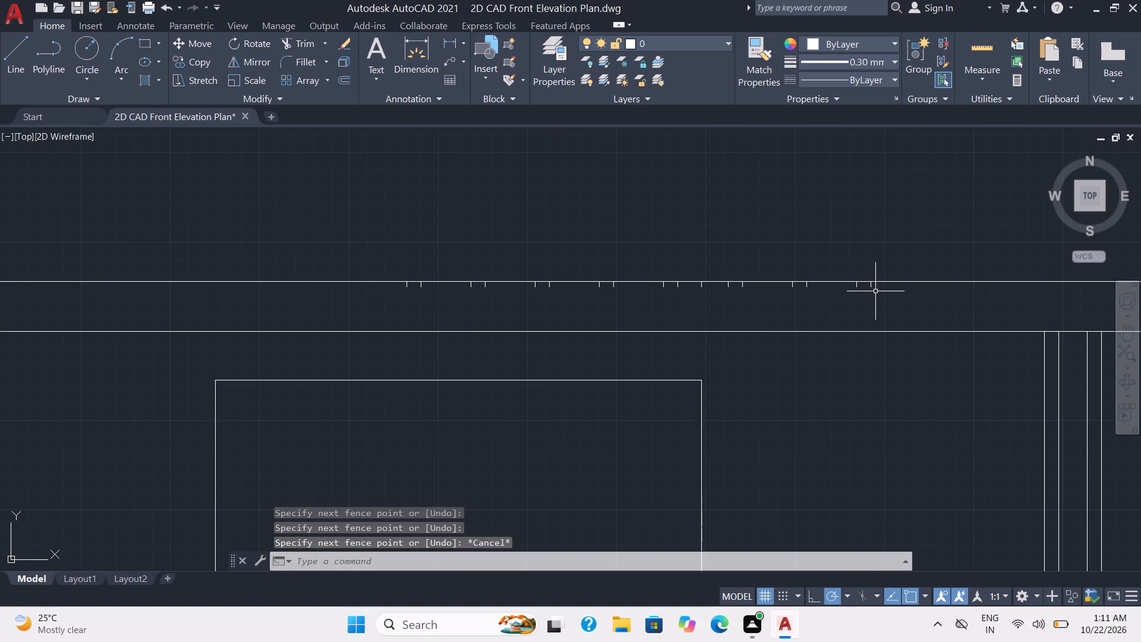
pyautogui.click(877, 286)
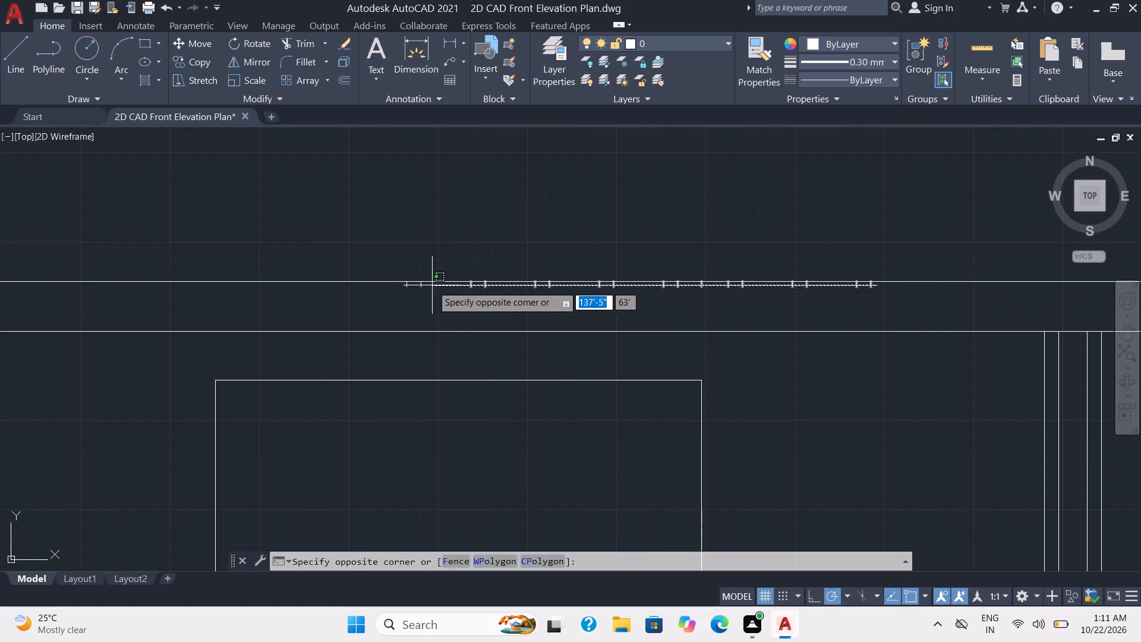
pyautogui.click(392, 291)
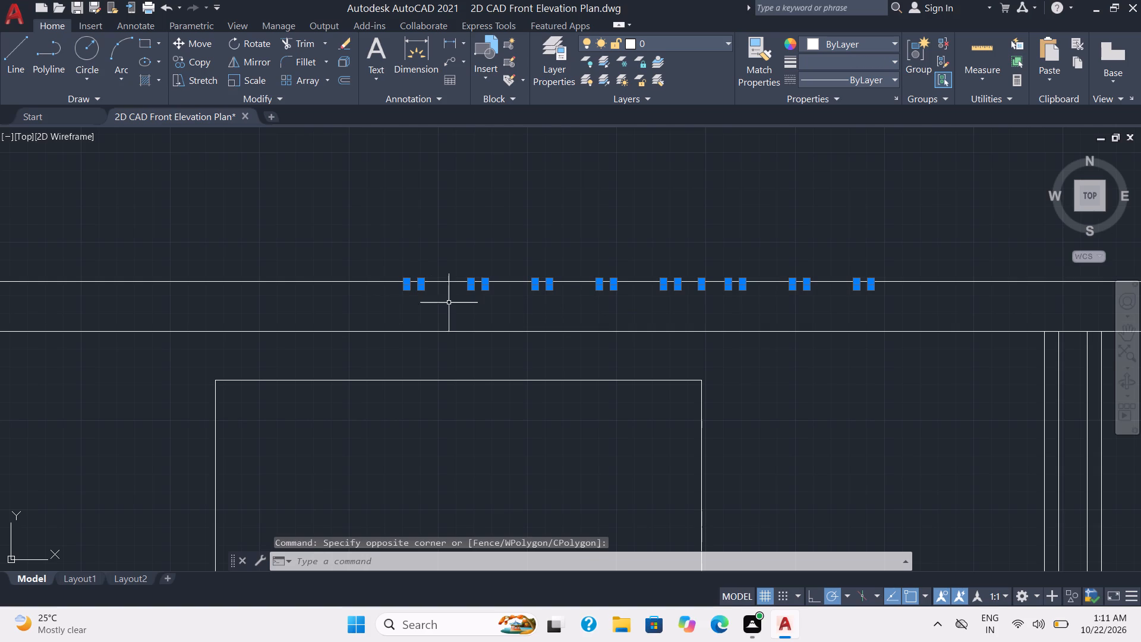
pyautogui.press('Delete')
# Delete the stray full-height vertical line that crosses the right-hand baluster group on the top storey.
pyautogui.scroll(-3, 913, 323)
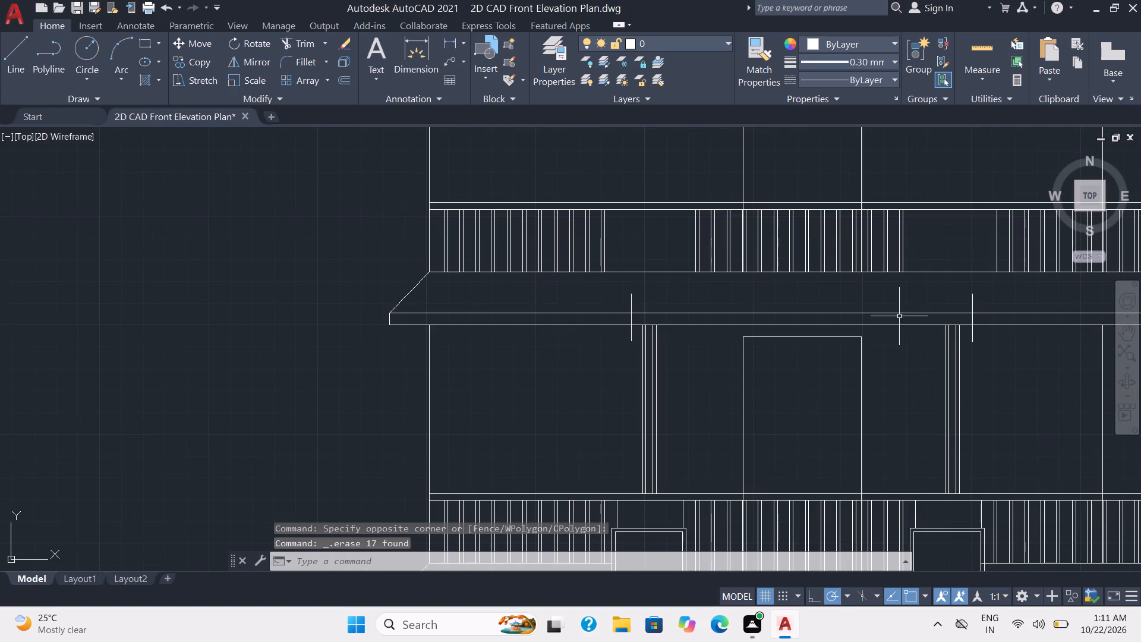
pyautogui.moveTo(900, 302); pyautogui.dragTo(702, 306, button='middle')
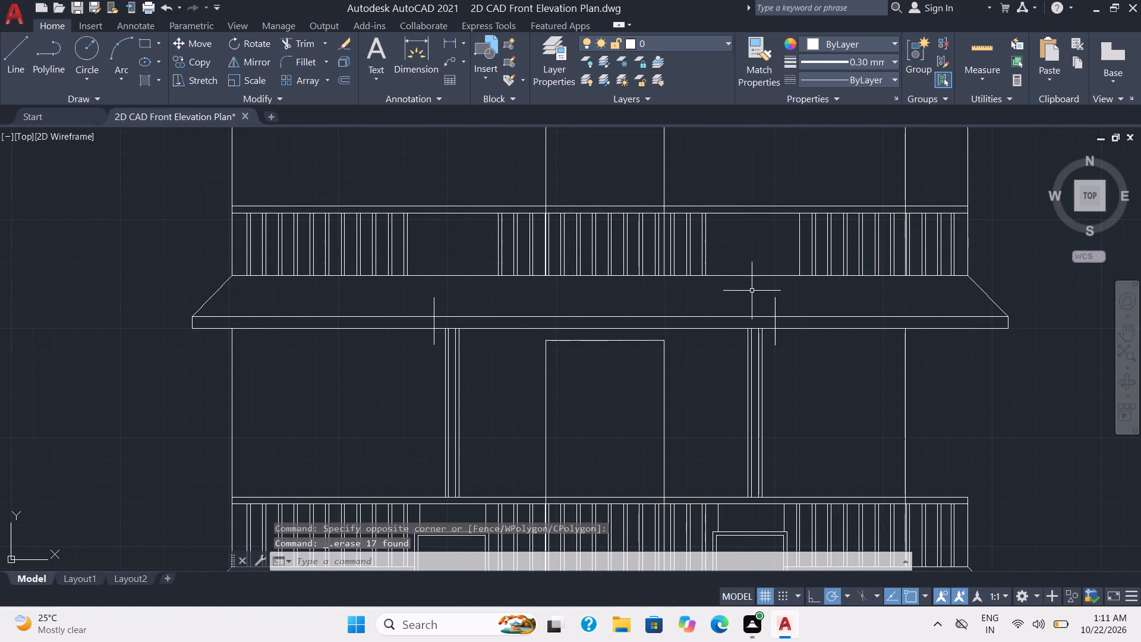
pyautogui.scroll(1, 752, 289)
pyautogui.scroll(-2, 770, 285)
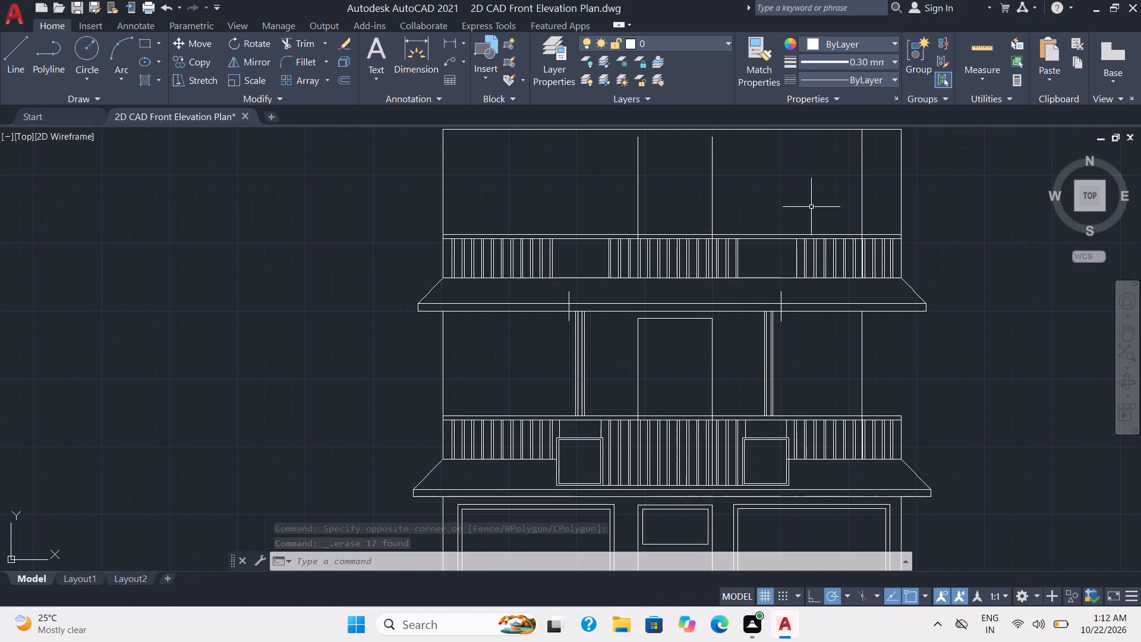
pyautogui.click(862, 200)
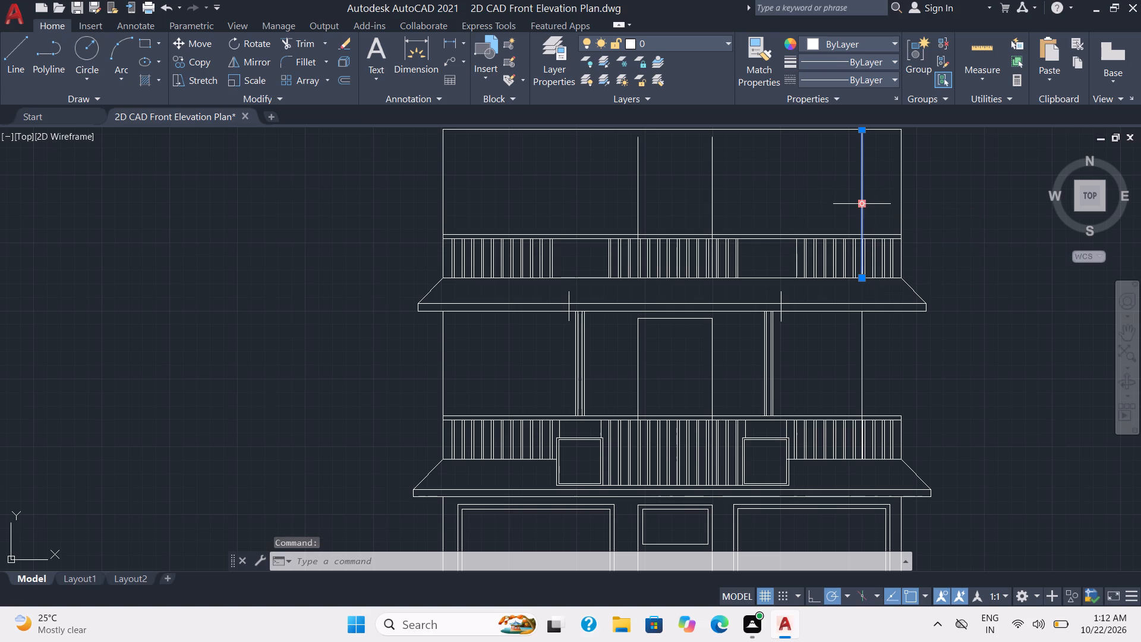
pyautogui.press('Delete')
# Copy the separate gable's lower line and centre line onto the upper roof, matching its right end to the right tick on the eave's upper line.
pyautogui.scroll(-2, 858, 197)
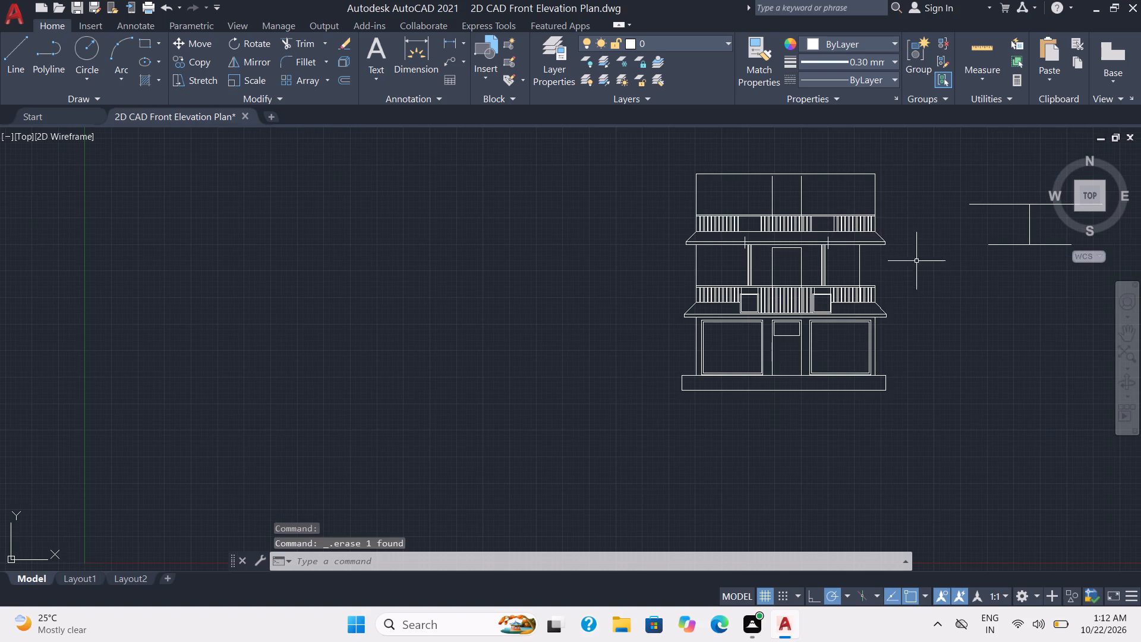
pyautogui.scroll(1, 932, 275)
pyautogui.moveTo(932, 275); pyautogui.dragTo(767, 333, button='middle')
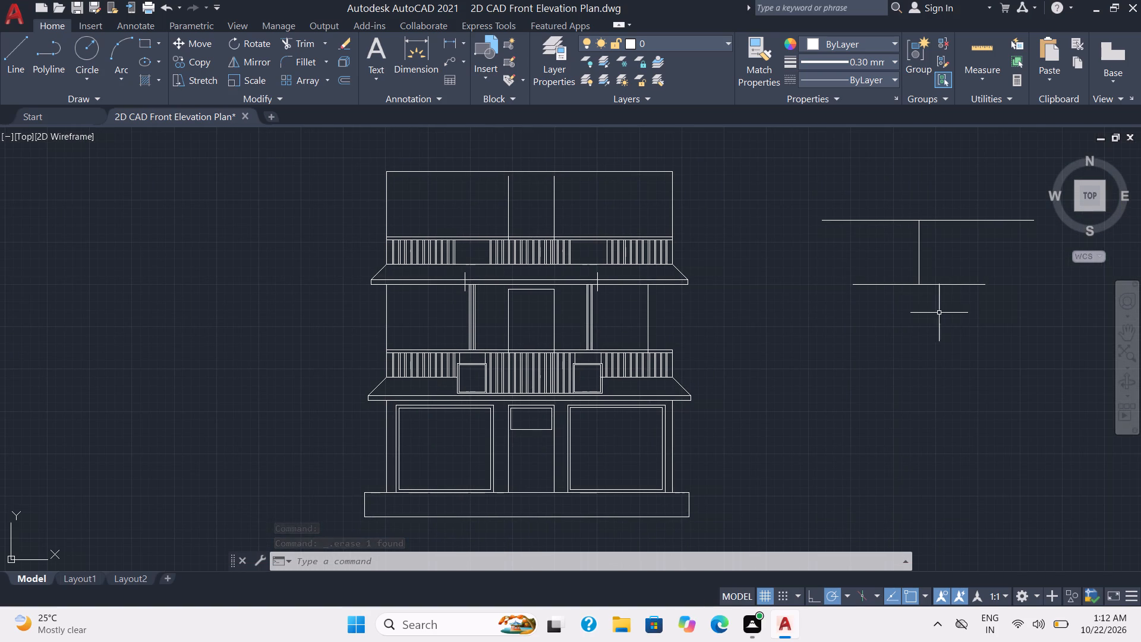
pyautogui.click(954, 314)
pyautogui.click(874, 244)
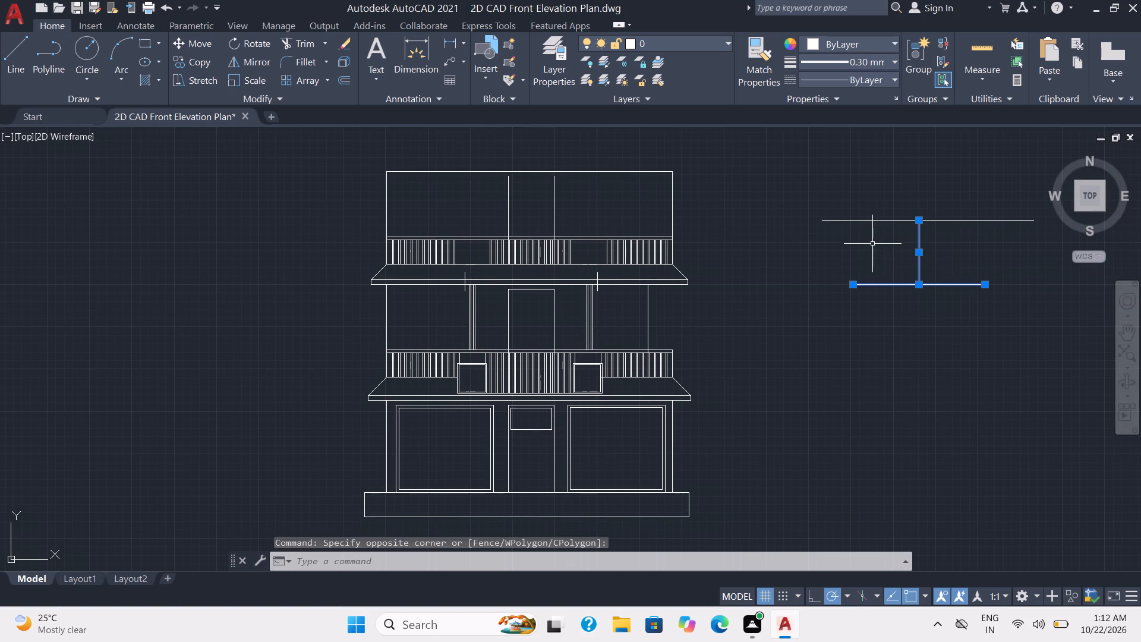
pyautogui.write('co')
pyautogui.press('Return')
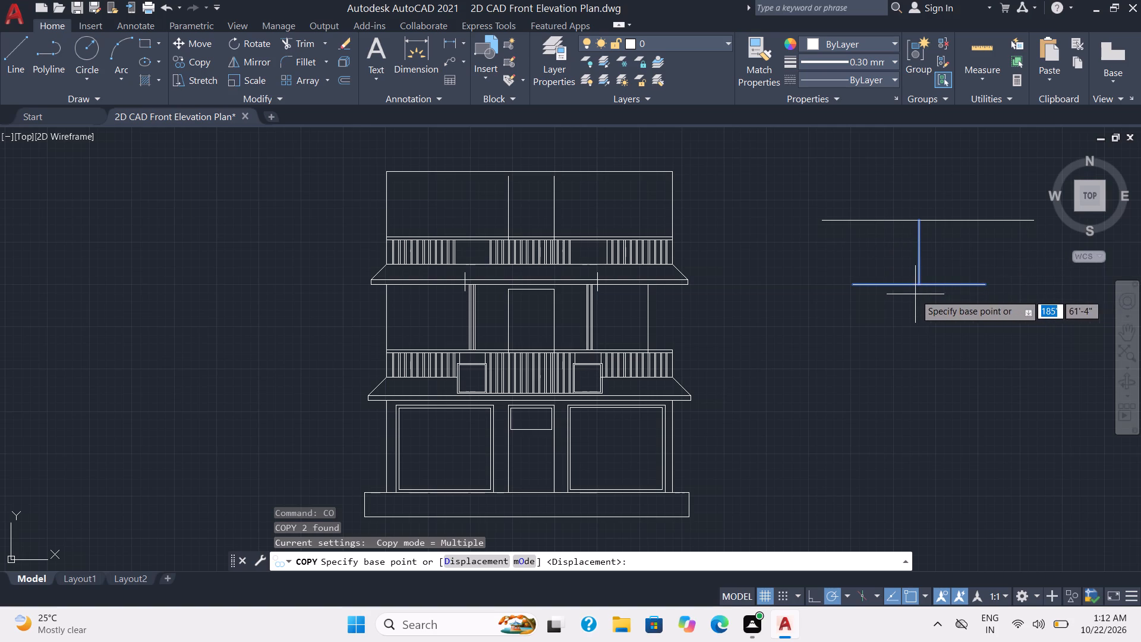
pyautogui.click(982, 285)
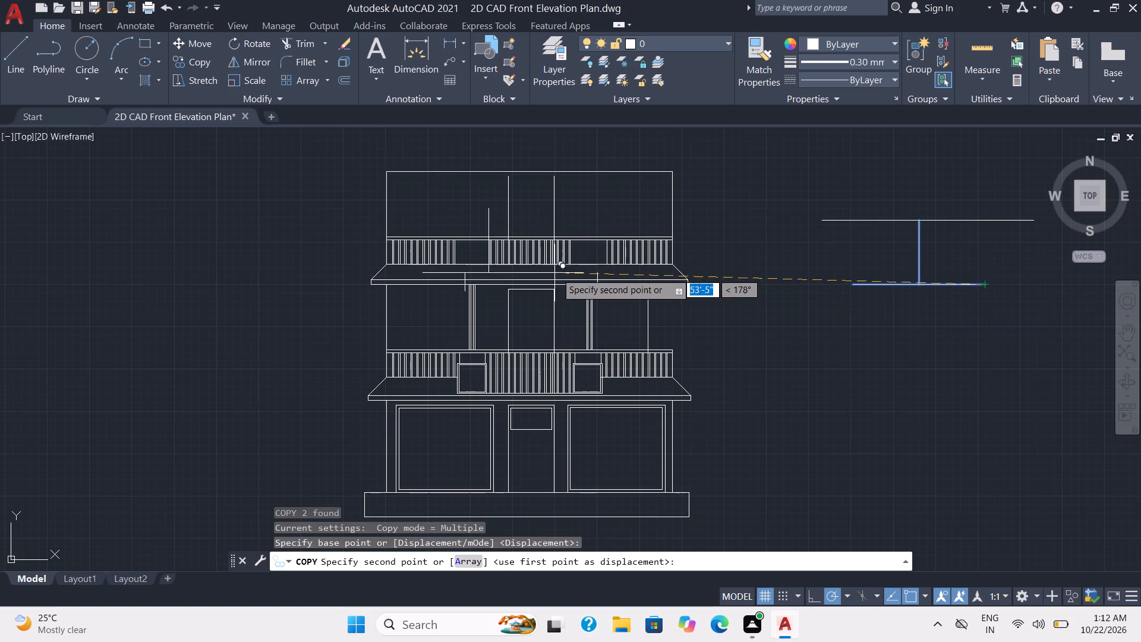
pyautogui.scroll(3, 568, 272)
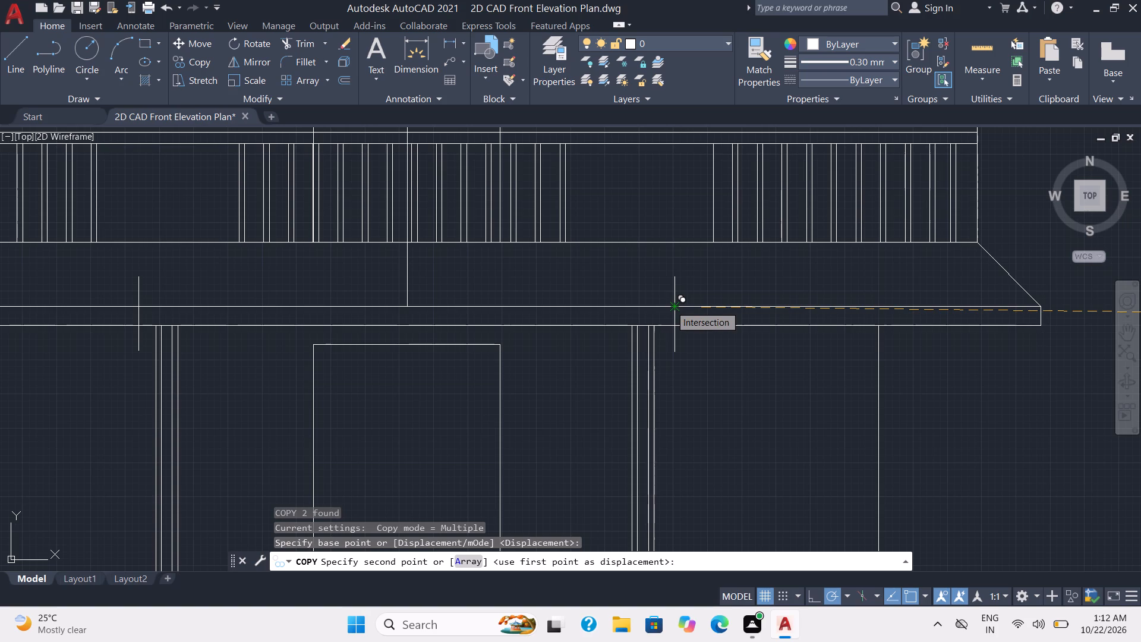
pyautogui.click(670, 306)
pyautogui.scroll(-1, 767, 401)
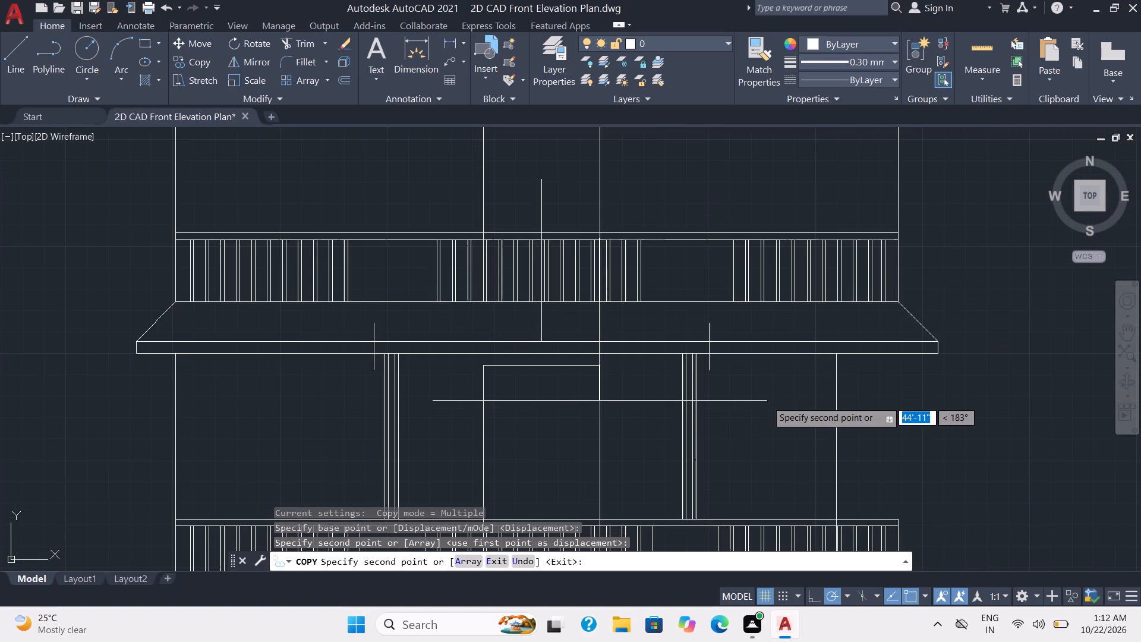
pyautogui.press('Escape')
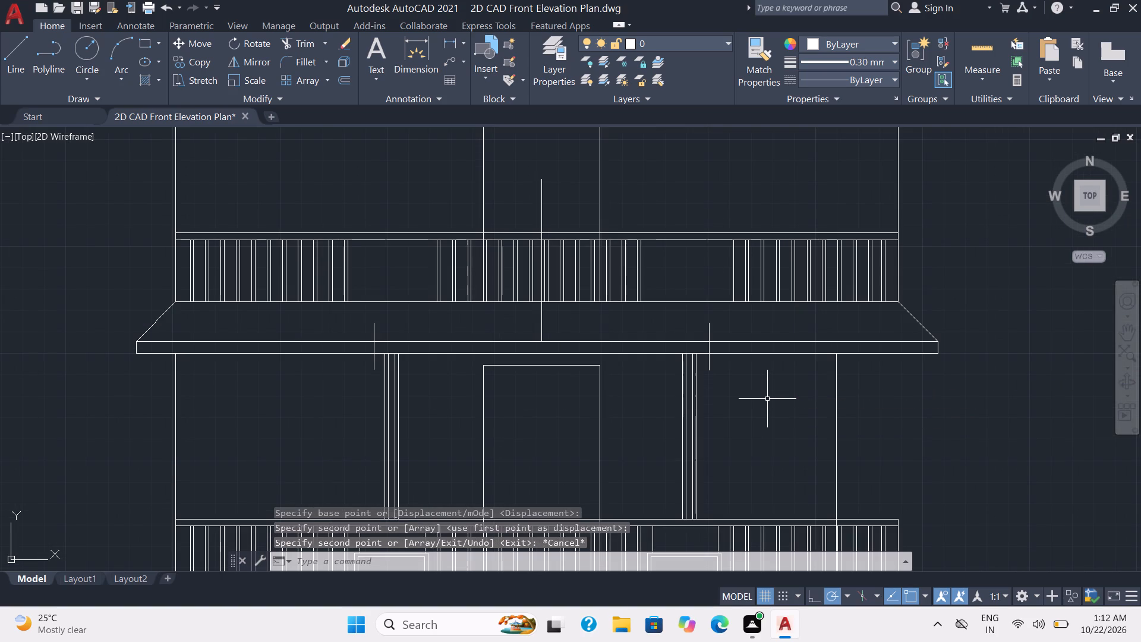
# Draw a horizontal line just above the top storey railing across the copied centre line, and trim the centre line above it.
pyautogui.click(7, 55)
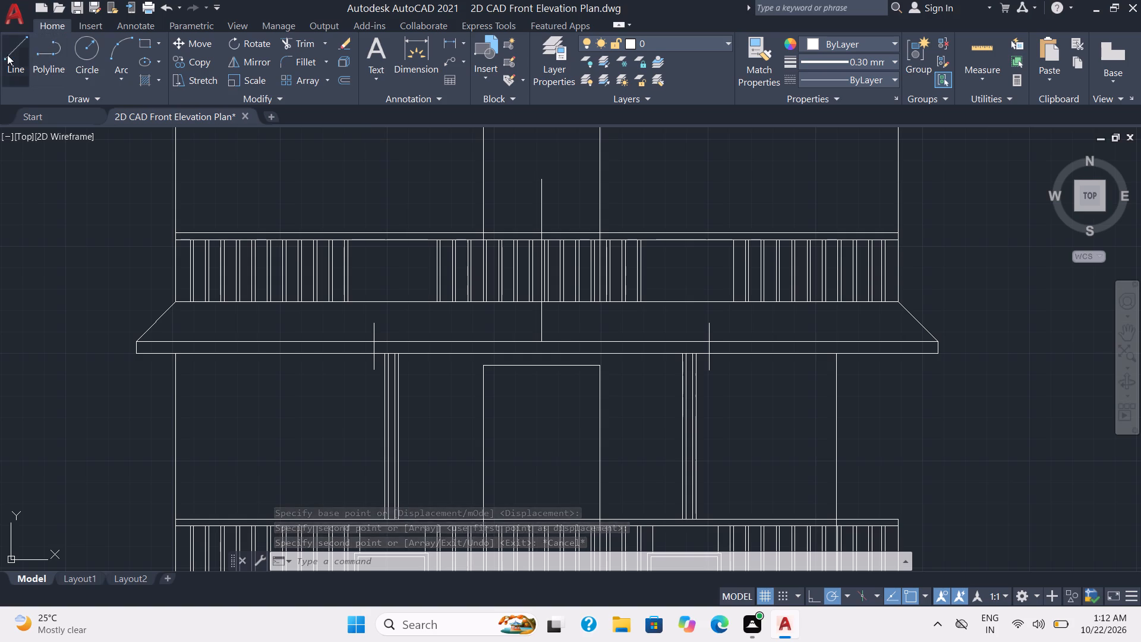
pyautogui.click(630, 216)
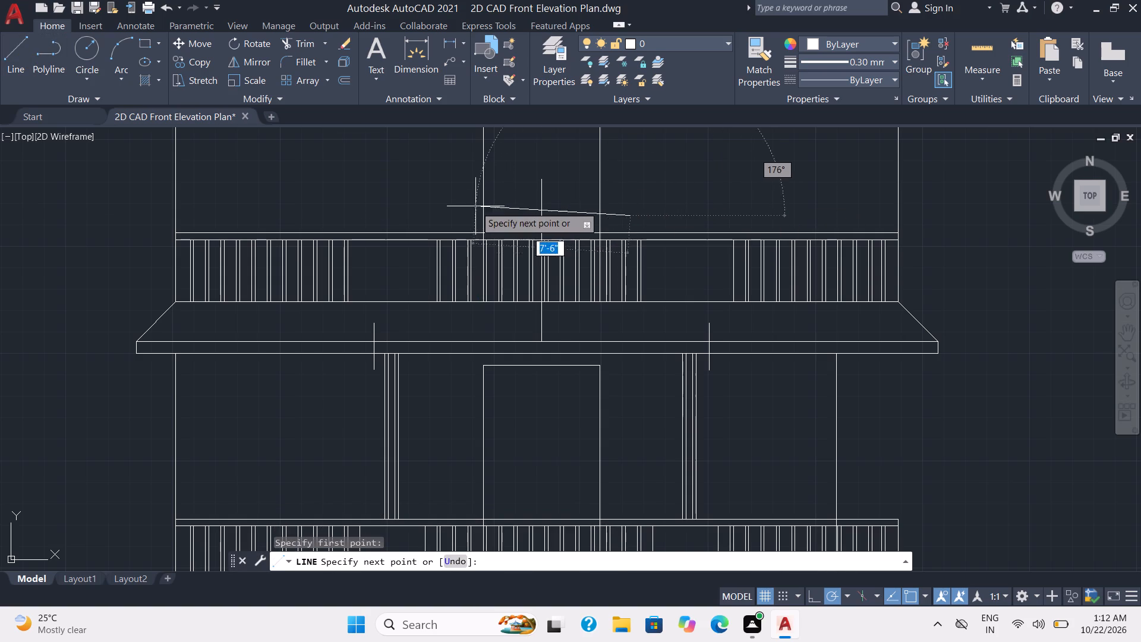
pyautogui.click(458, 214)
pyautogui.press('Escape')
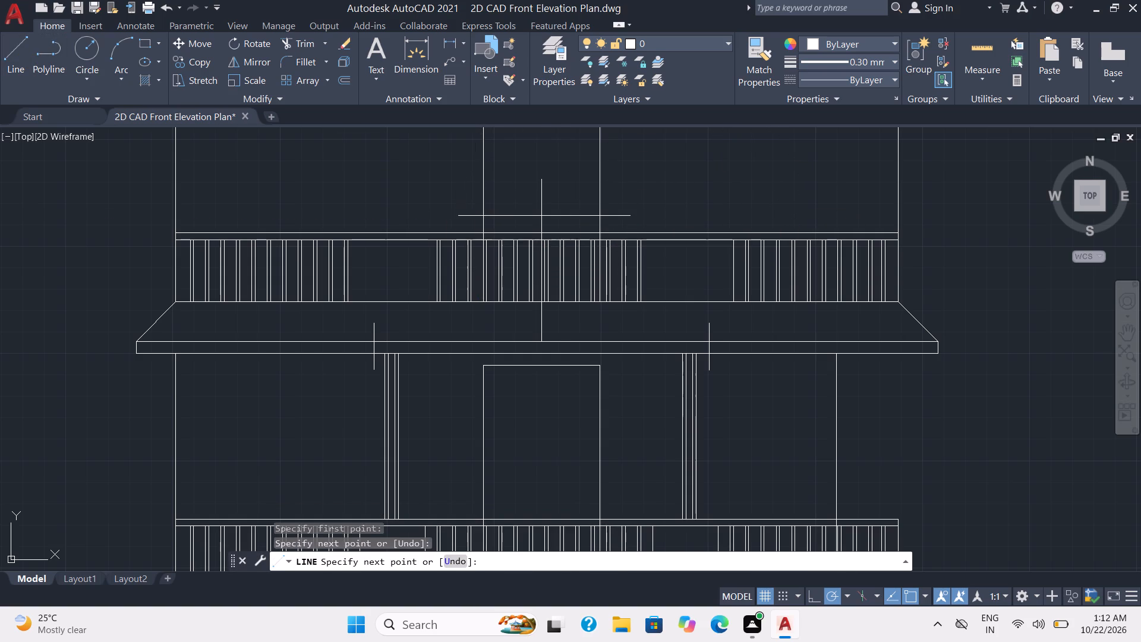
pyautogui.click(304, 42)
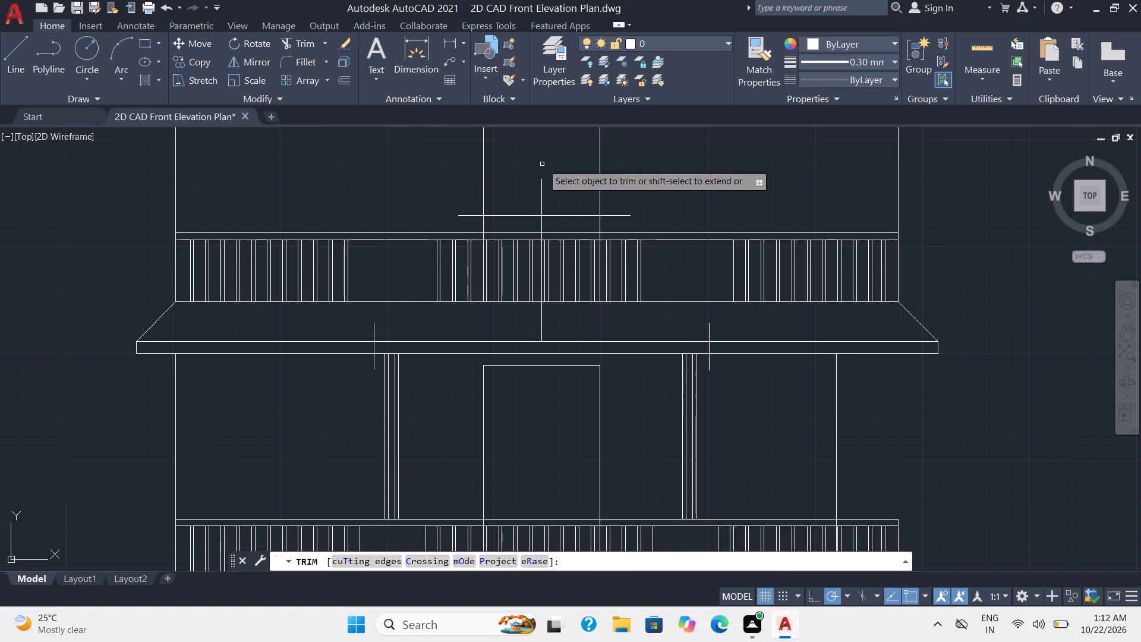
pyautogui.click(541, 192)
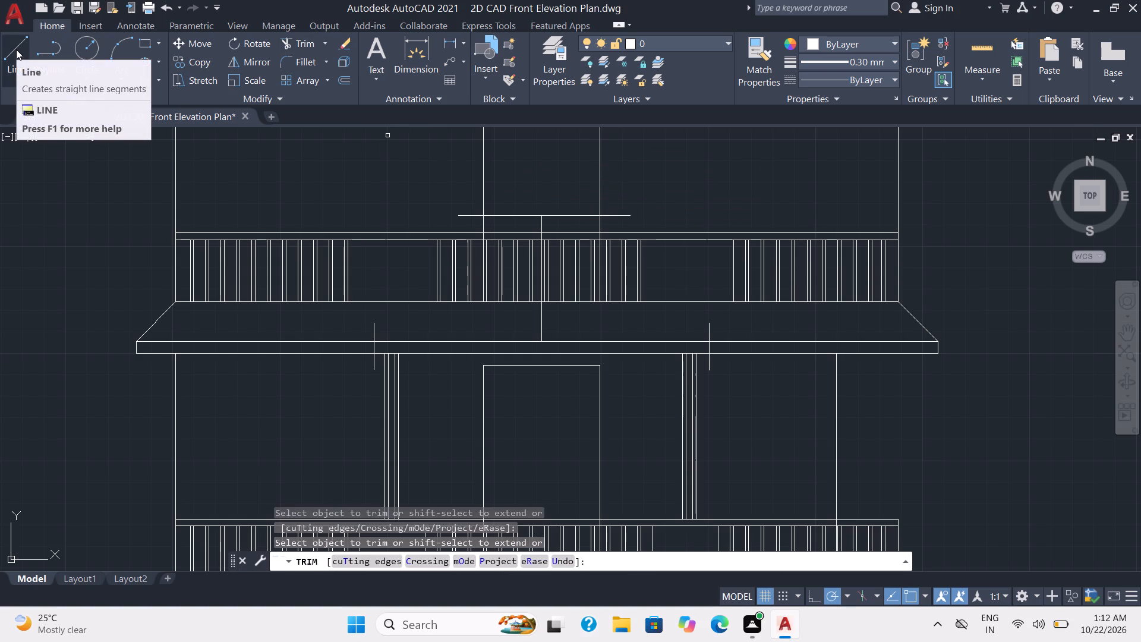
# Draw a short vertical line, about 2'-3" long, across the upper roof's eave just outside each of the two existing tick lines.
pyautogui.click(16, 49)
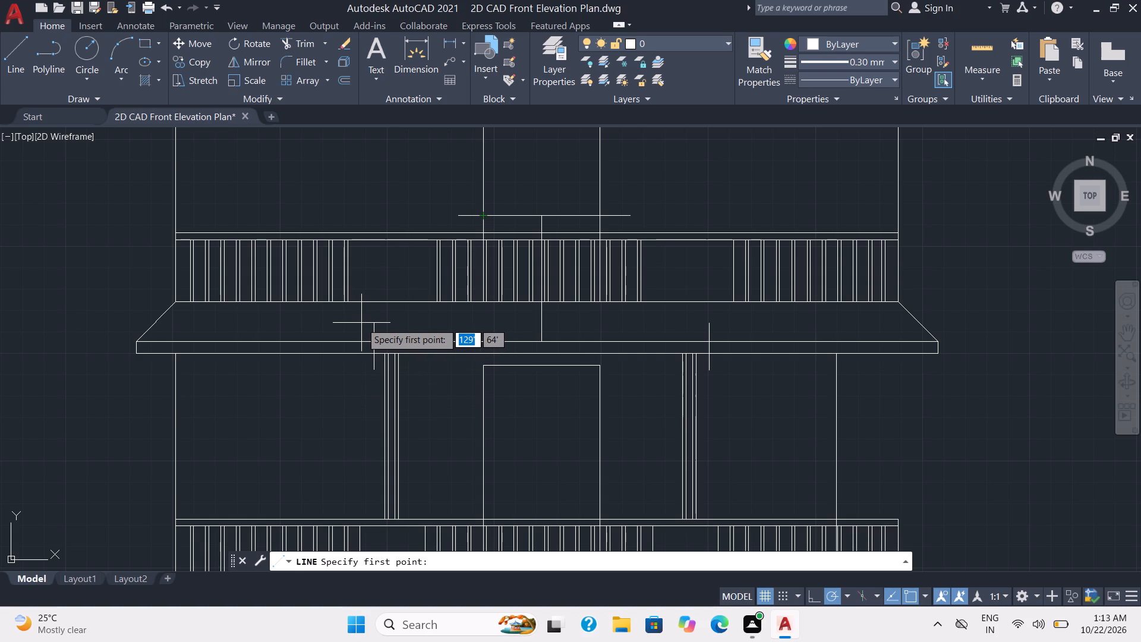
pyautogui.click(361, 323)
pyautogui.click(360, 373)
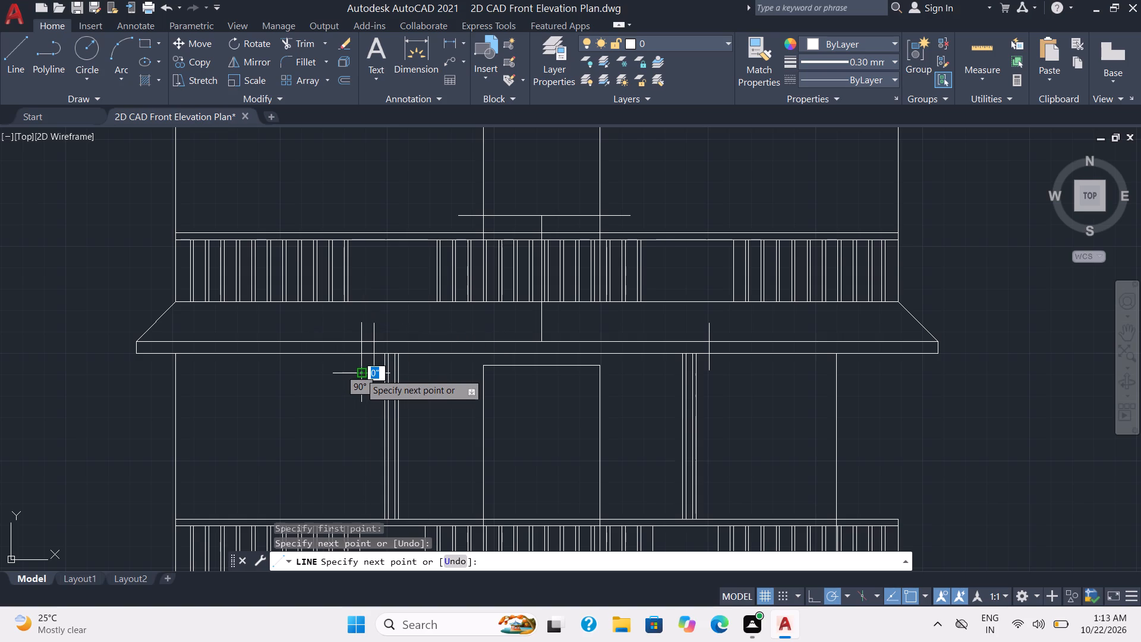
pyautogui.press('Escape')
pyautogui.press('space')
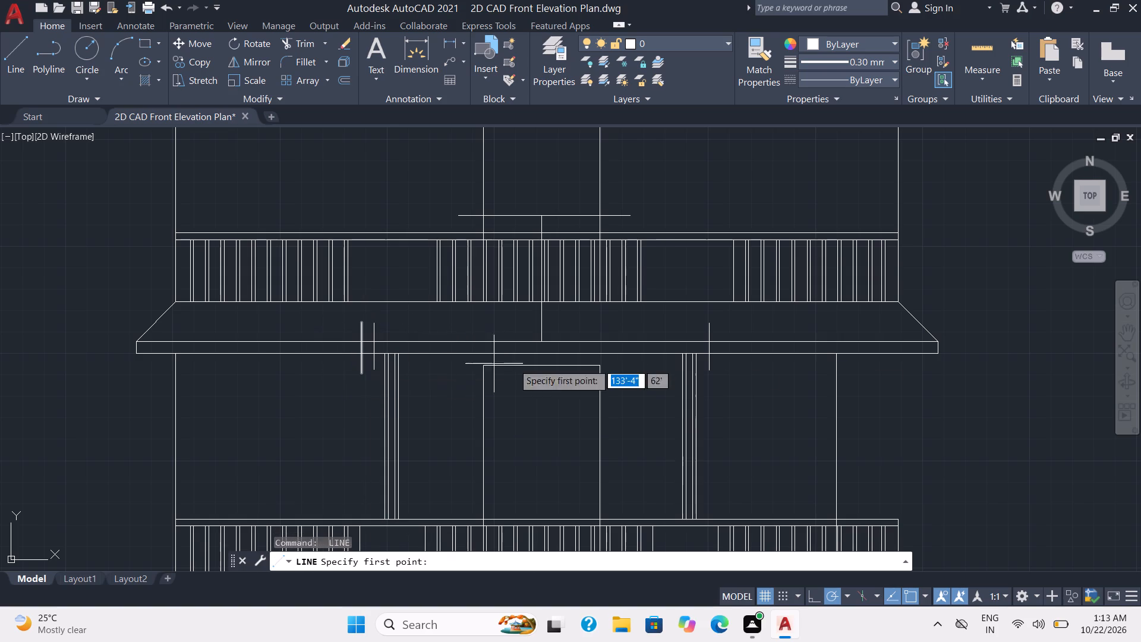
pyautogui.click(722, 323)
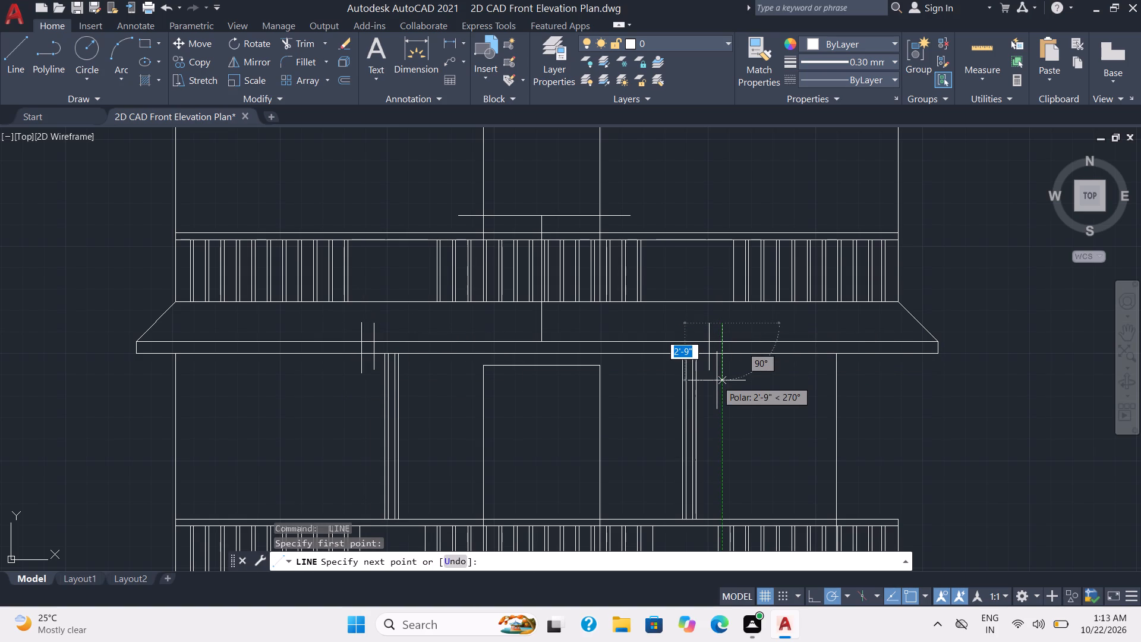
pyautogui.press('Escape')
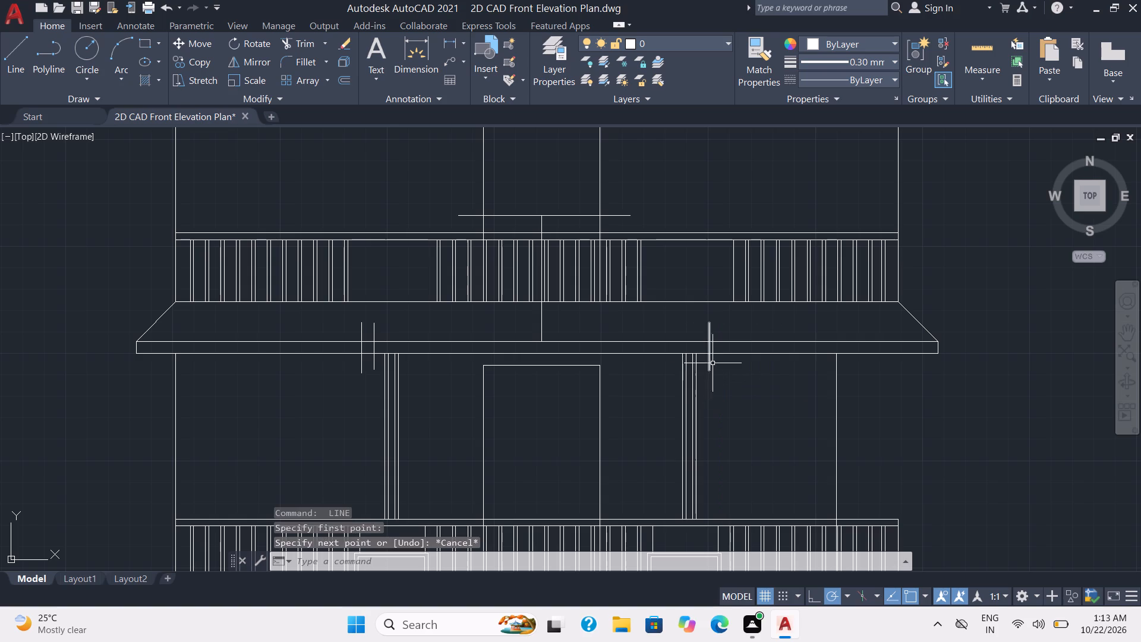
pyautogui.press('space')
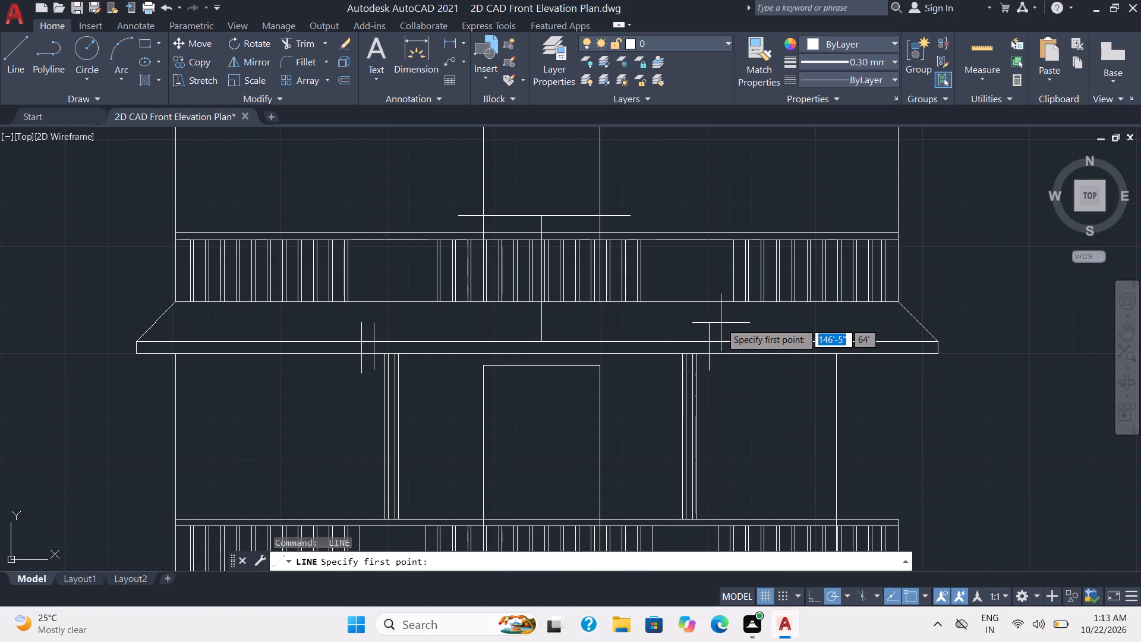
pyautogui.click(721, 324)
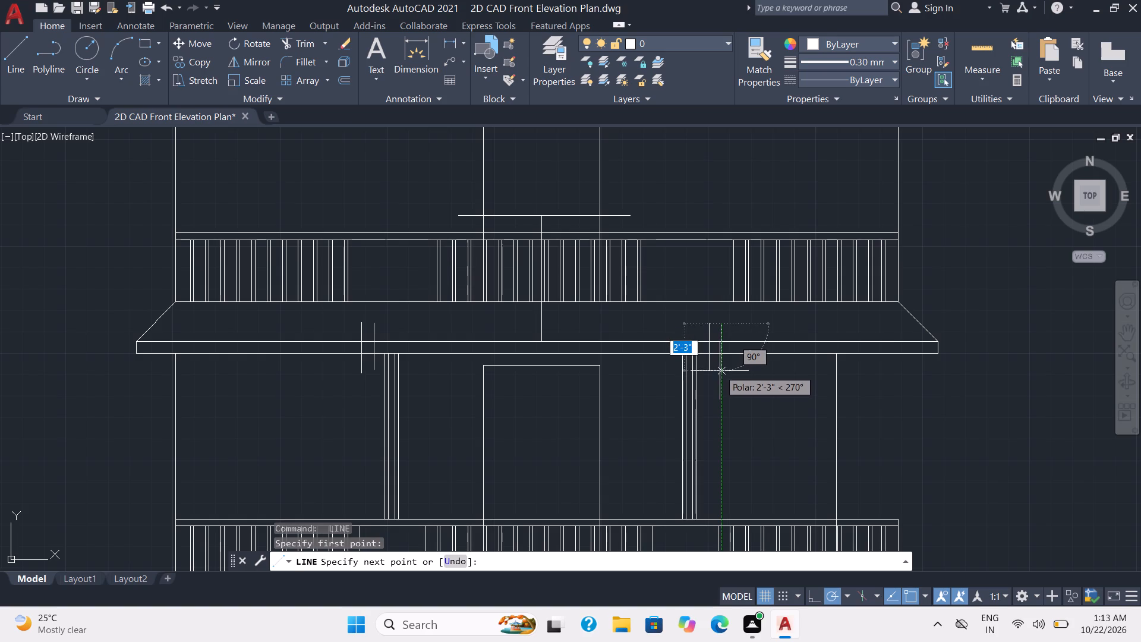
pyautogui.click(721, 374)
pyautogui.press('Escape')
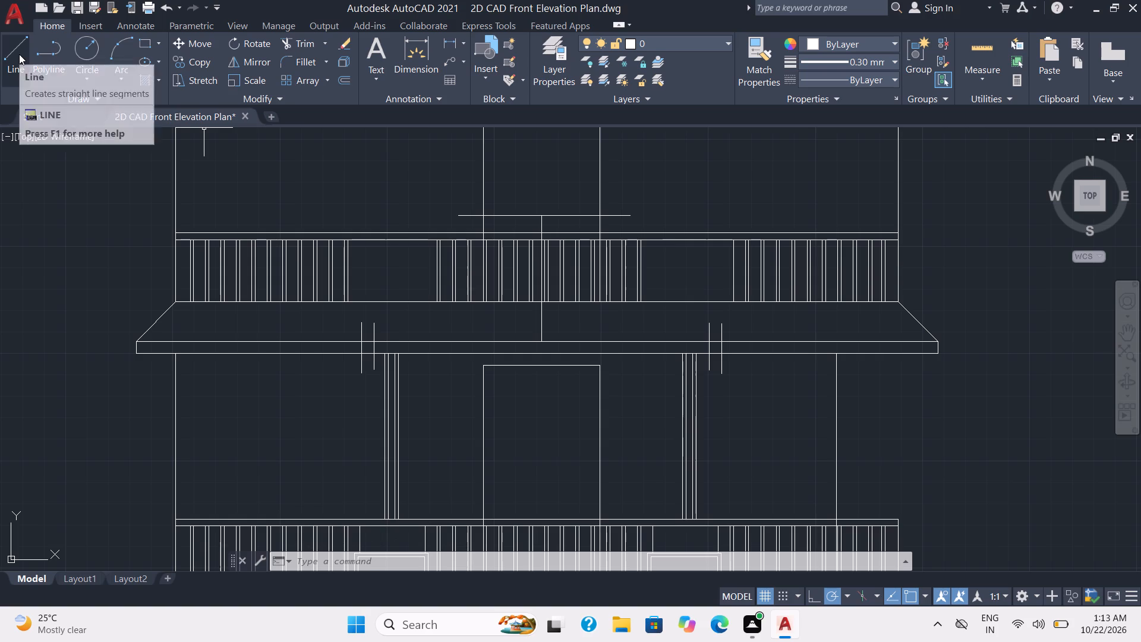
# Extend the copied centre line down to the bottom line of the upper roof's eave.
pyautogui.click(89, 55)
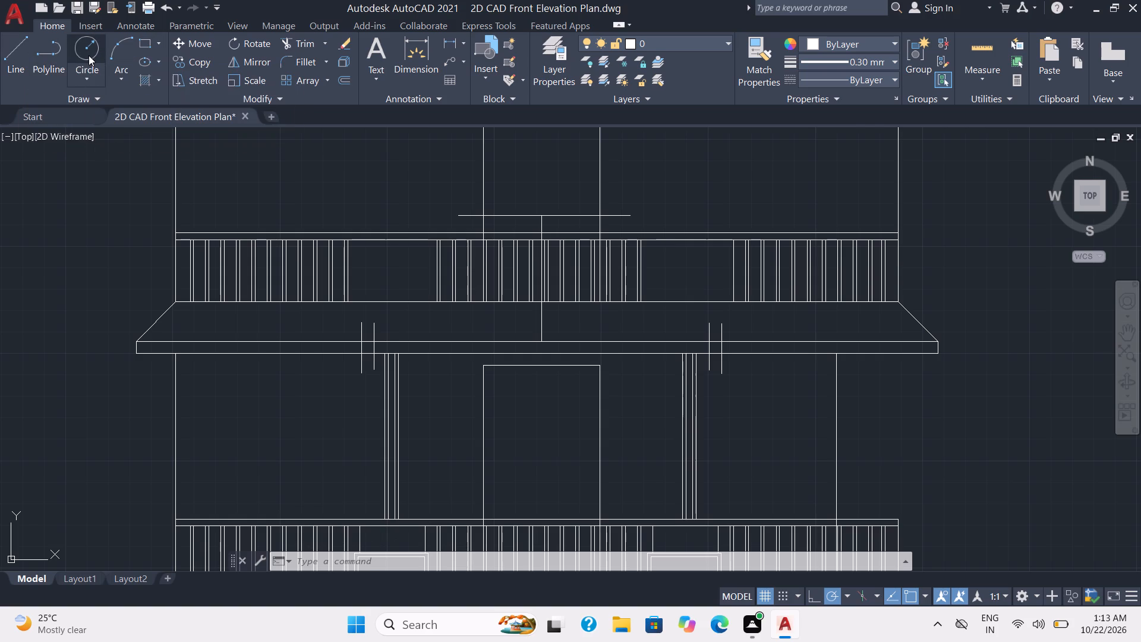
pyautogui.click(302, 48)
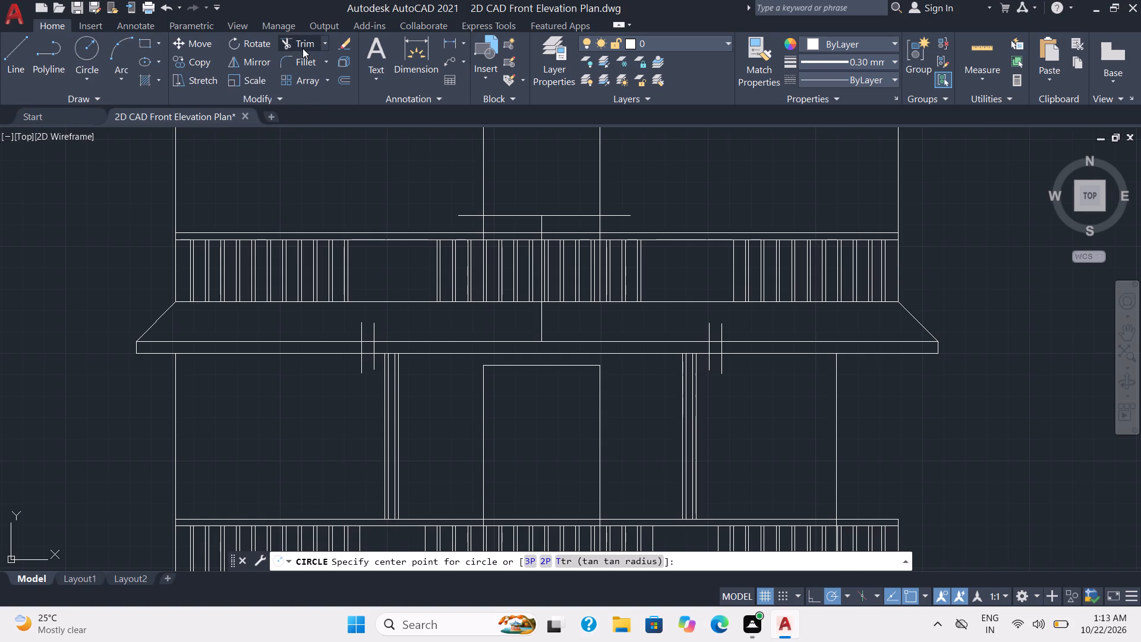
pyautogui.keyDown('shift'); pyautogui.click(541, 333); pyautogui.keyUp('shift')
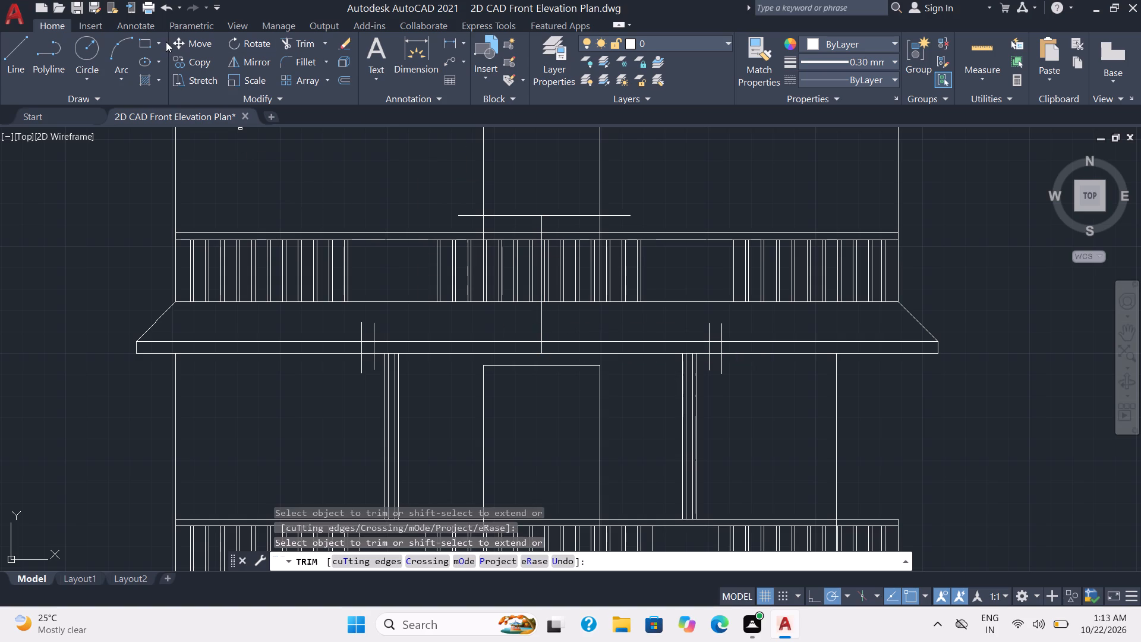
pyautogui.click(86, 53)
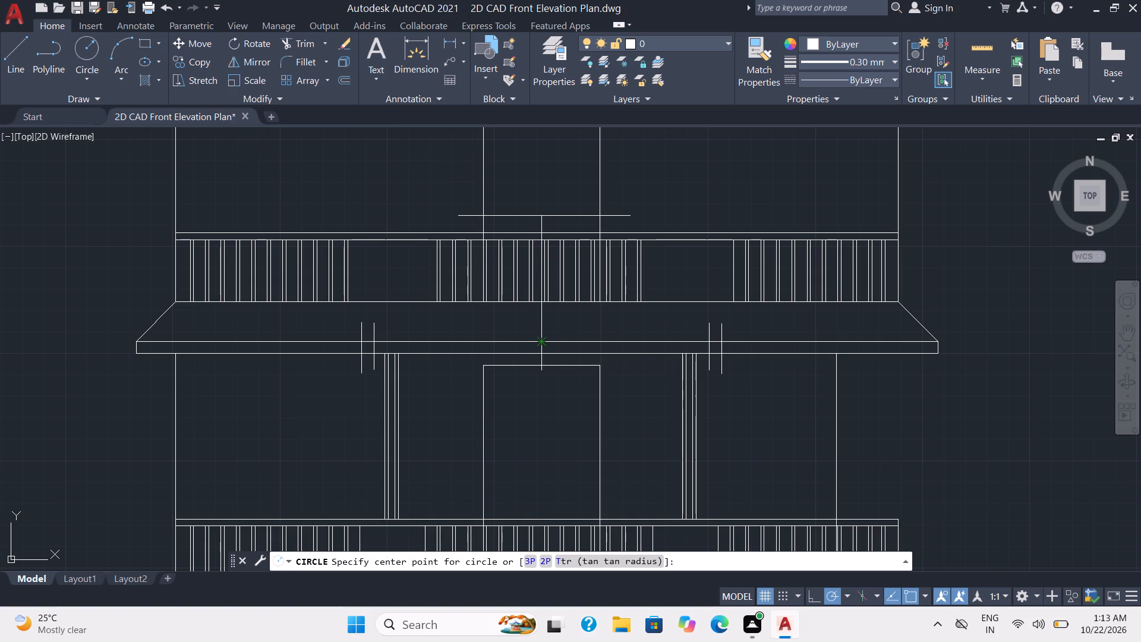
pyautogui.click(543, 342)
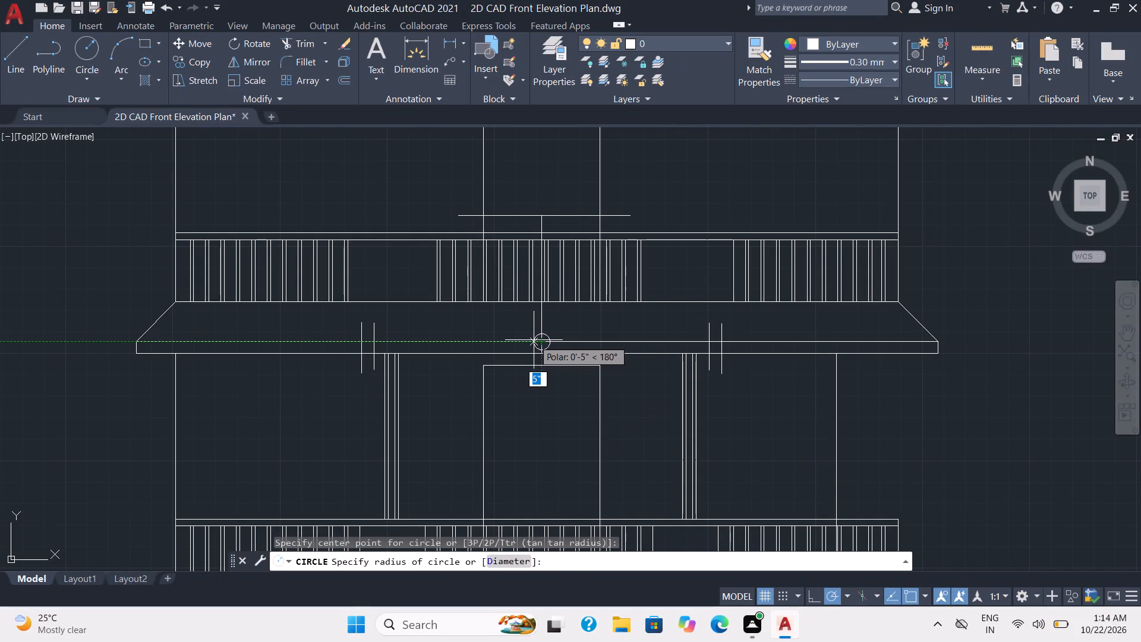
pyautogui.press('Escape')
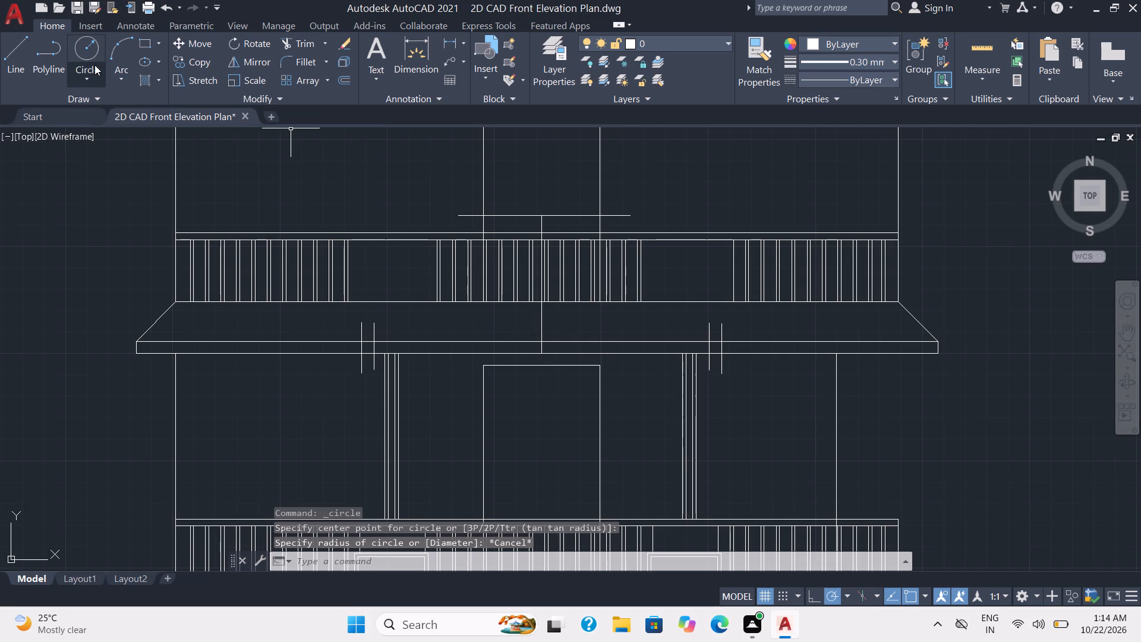
# Draw a circle of about 4'-2" radius centred where the centre line meets the upper eave's bottom line.
pyautogui.click(93, 53)
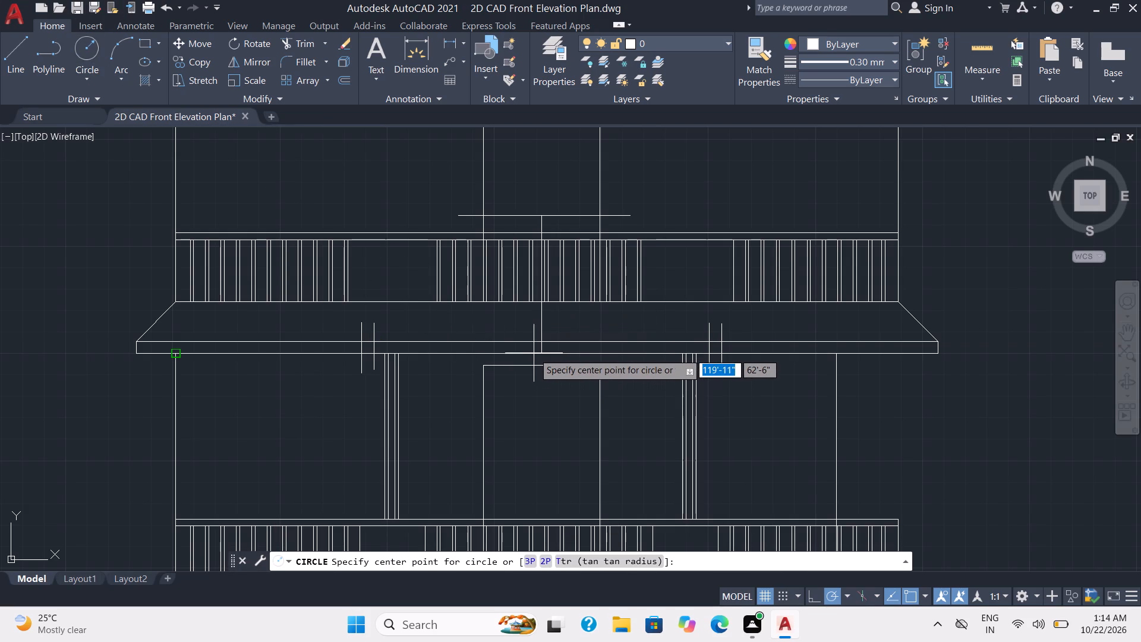
pyautogui.click(543, 353)
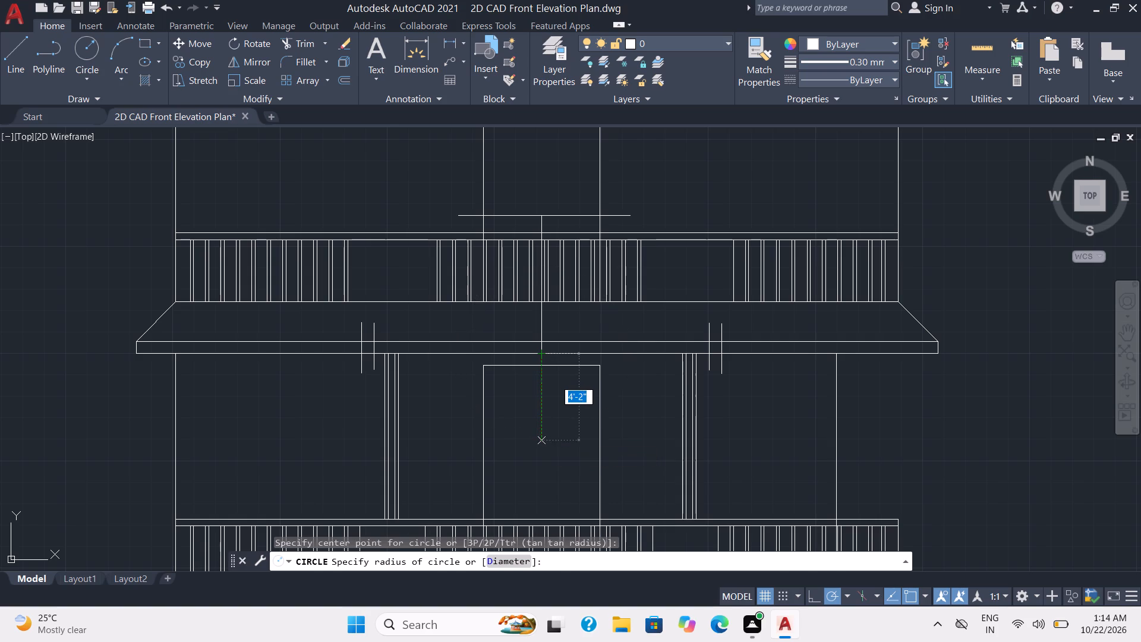
pyautogui.click(548, 440)
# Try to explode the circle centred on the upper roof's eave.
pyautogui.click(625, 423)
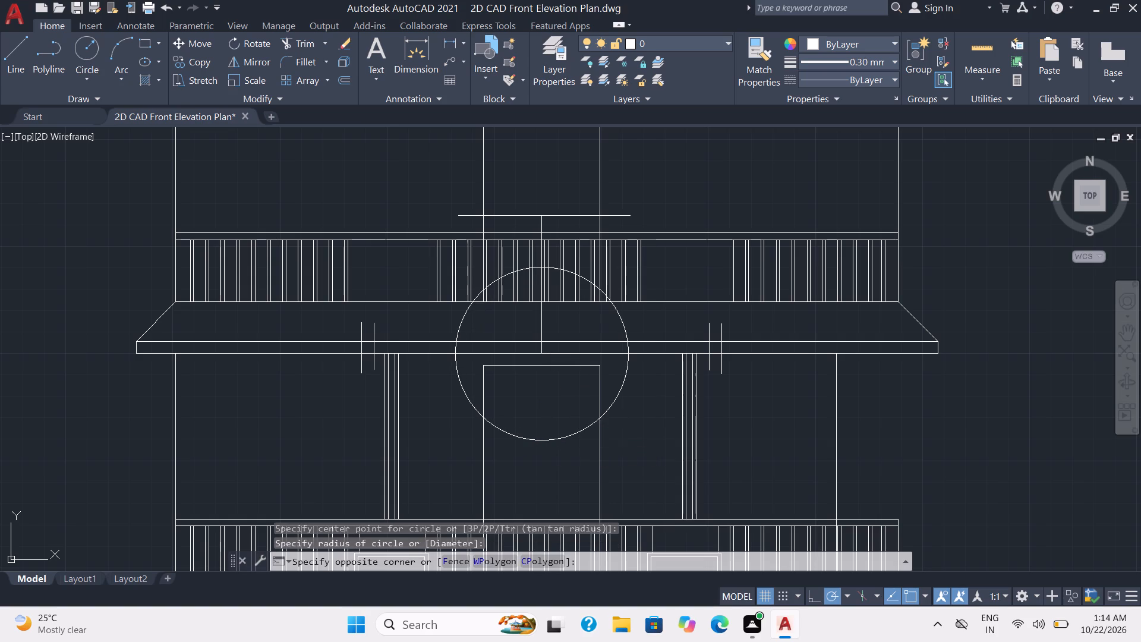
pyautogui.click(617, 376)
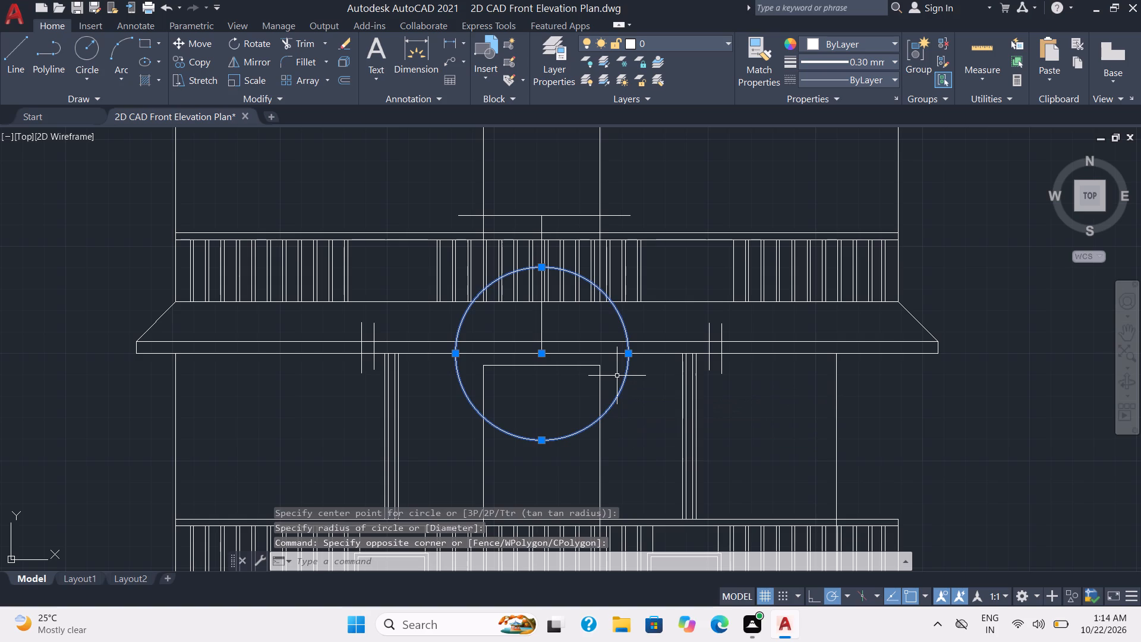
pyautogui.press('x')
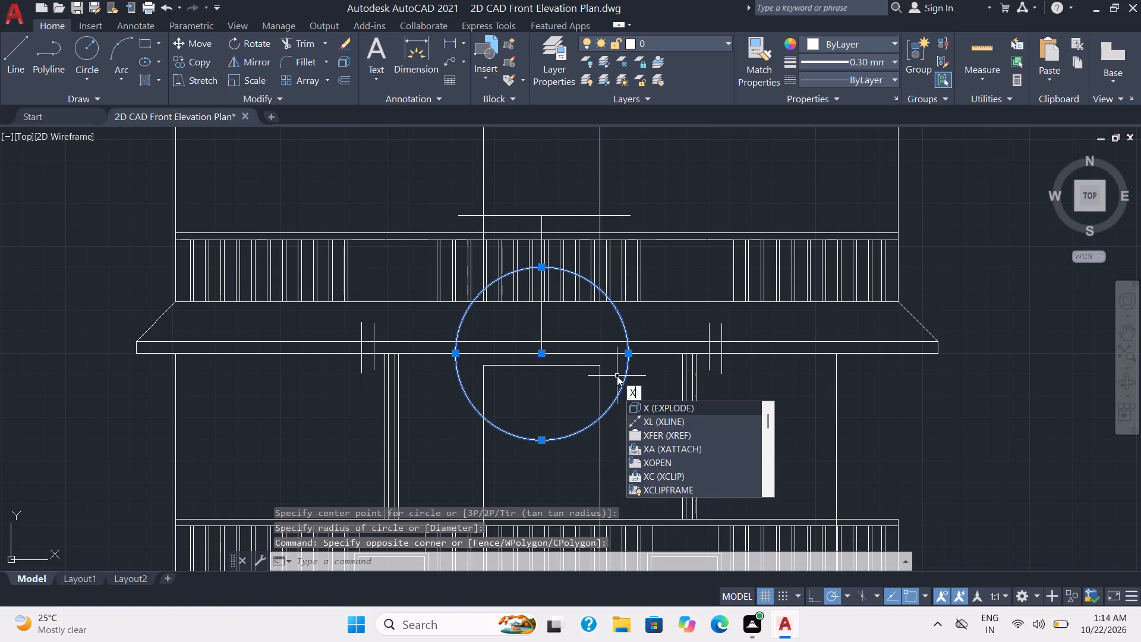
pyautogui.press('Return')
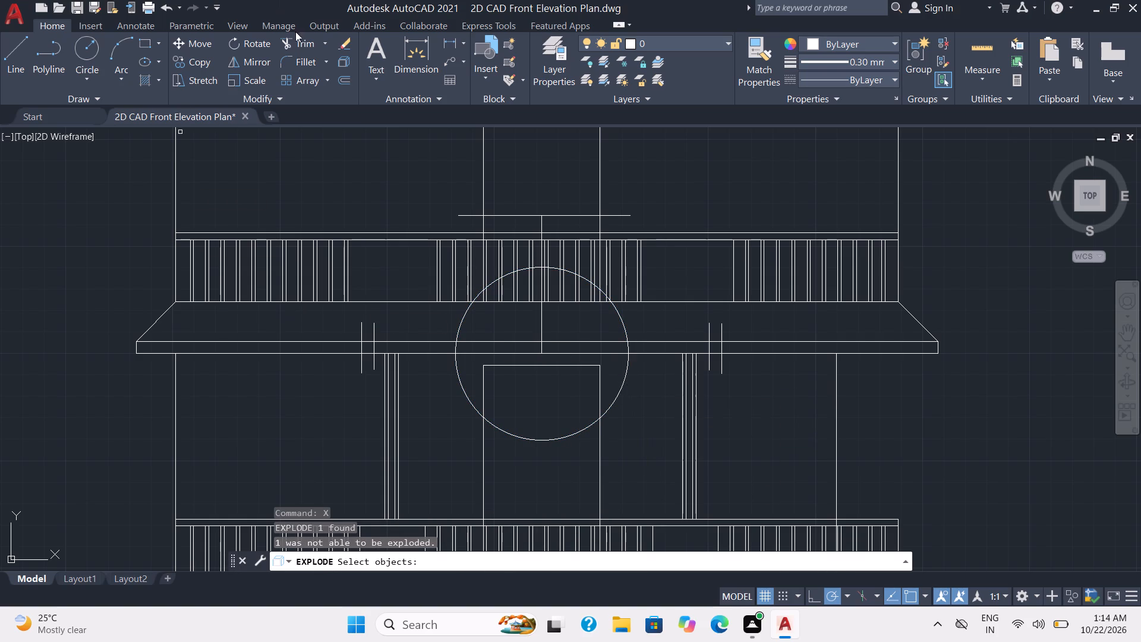
# Trim away the lower half of the circle below the bottom line of the upper eave, leaving a semicircle.
pyautogui.click(295, 39)
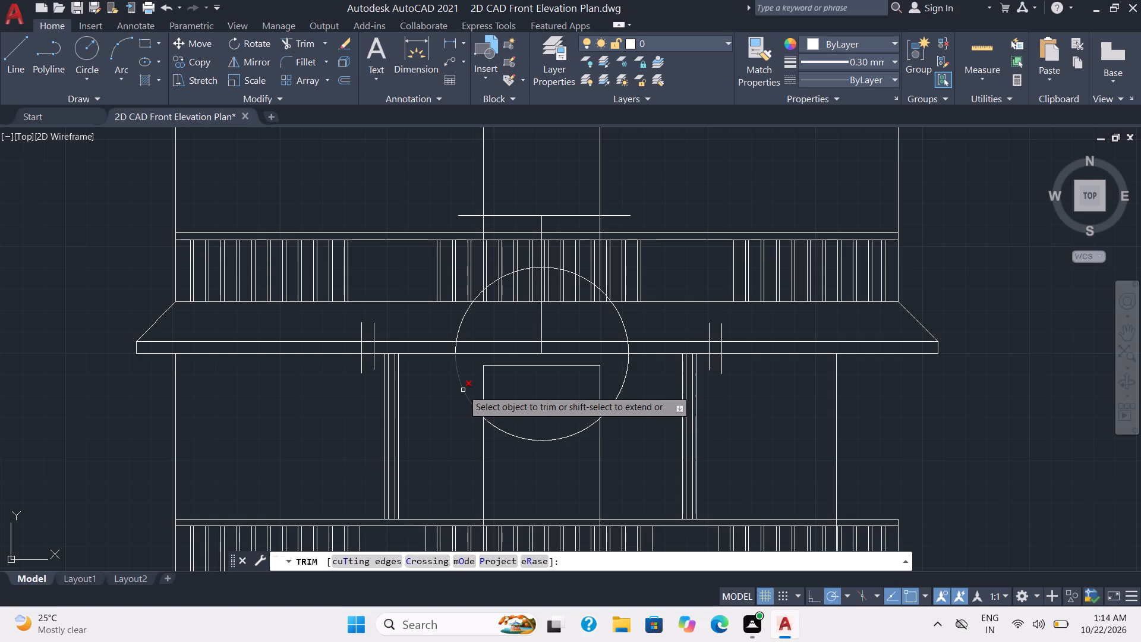
pyautogui.click(463, 390)
pyautogui.click(534, 441)
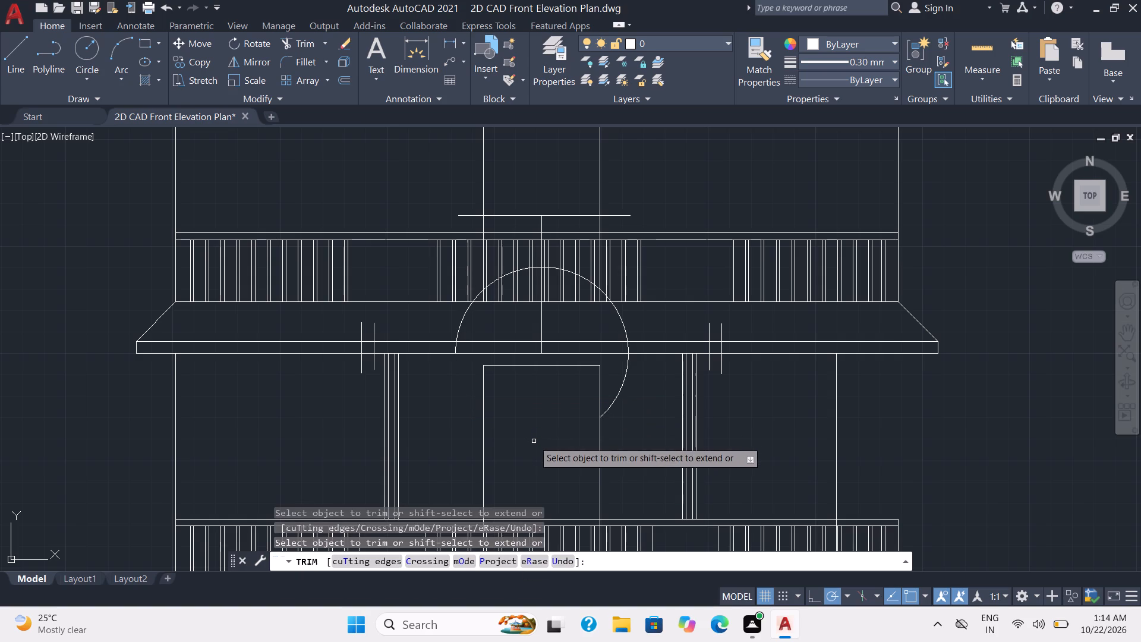
pyautogui.click(620, 385)
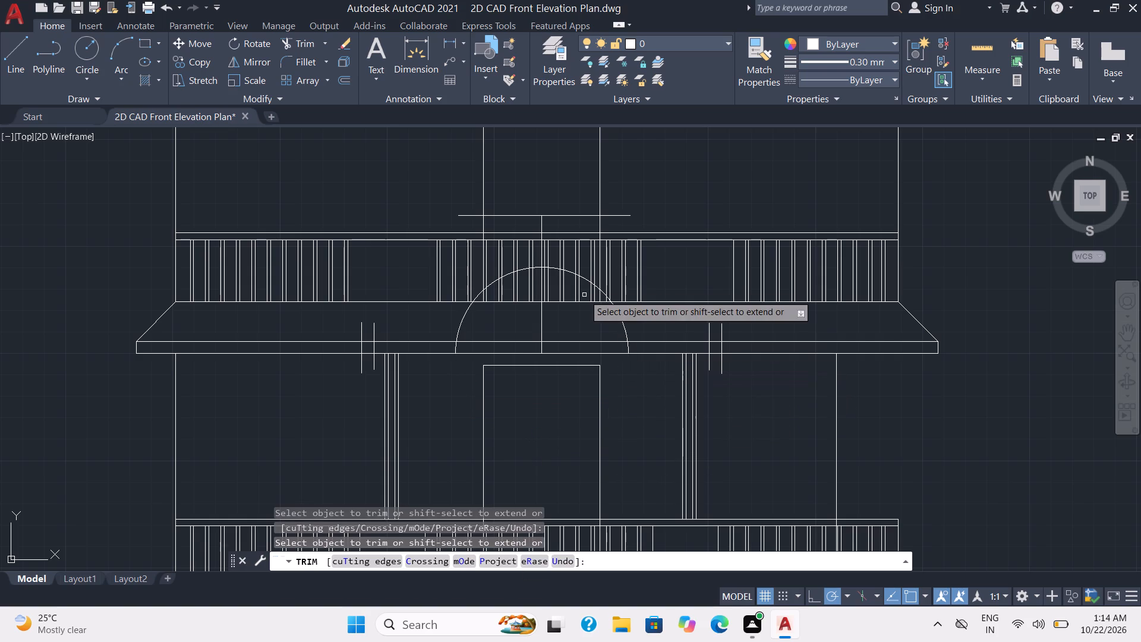
# Trim away the railing balusters, the centre line and the eave's upper line inside the semicircle.
pyautogui.moveTo(595, 294); pyautogui.dragTo(557, 293)
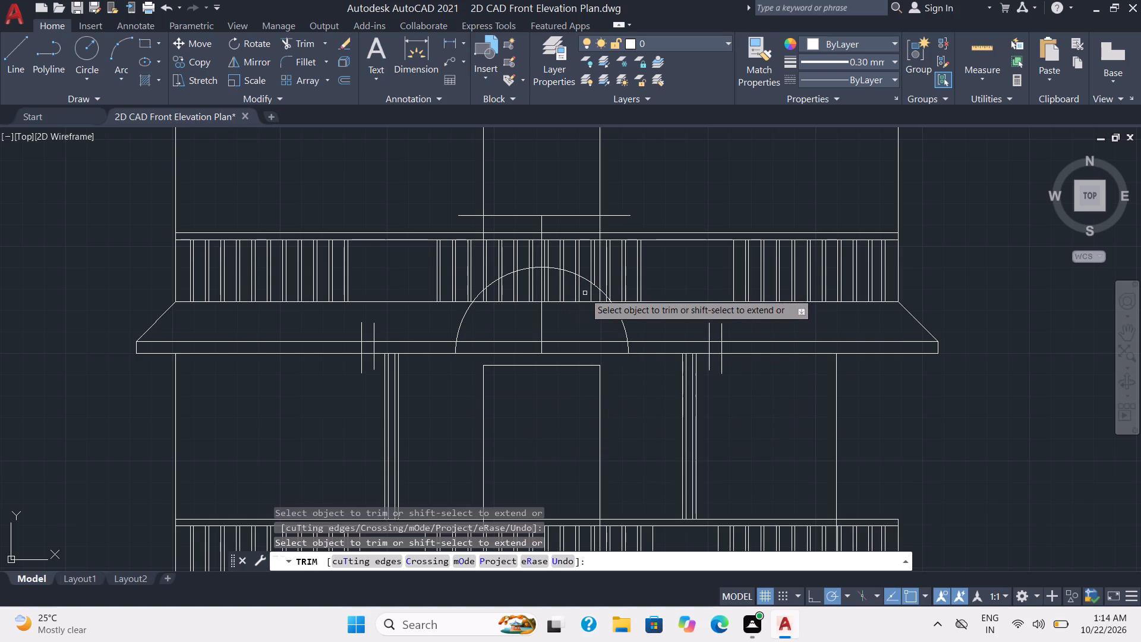
pyautogui.moveTo(587, 293); pyautogui.dragTo(483, 293)
pyautogui.click(591, 294)
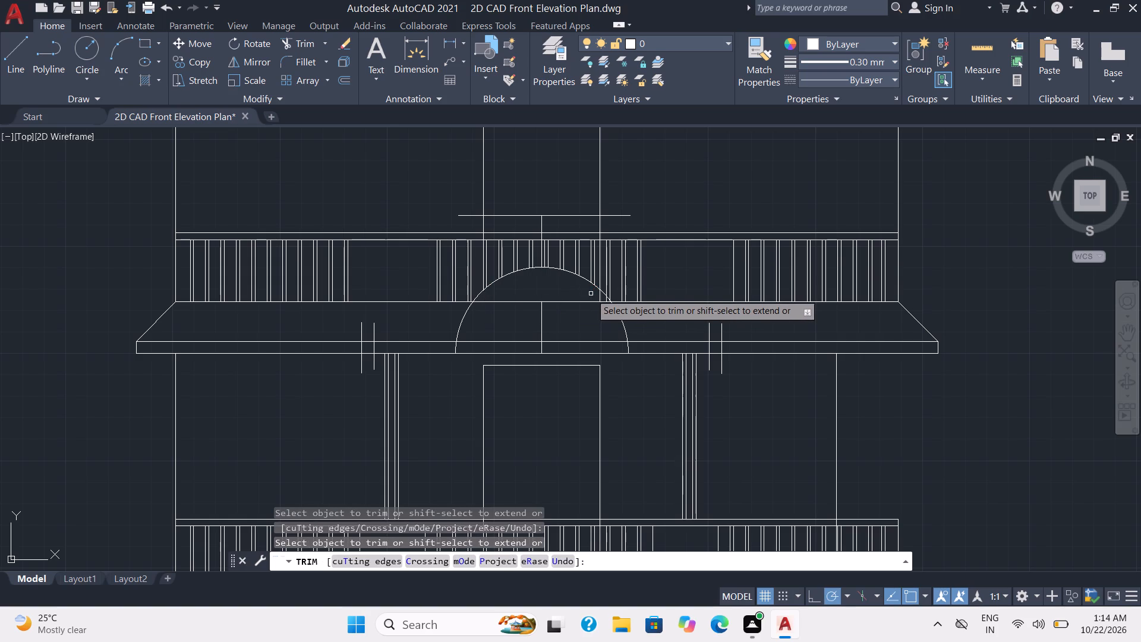
pyautogui.click(598, 295)
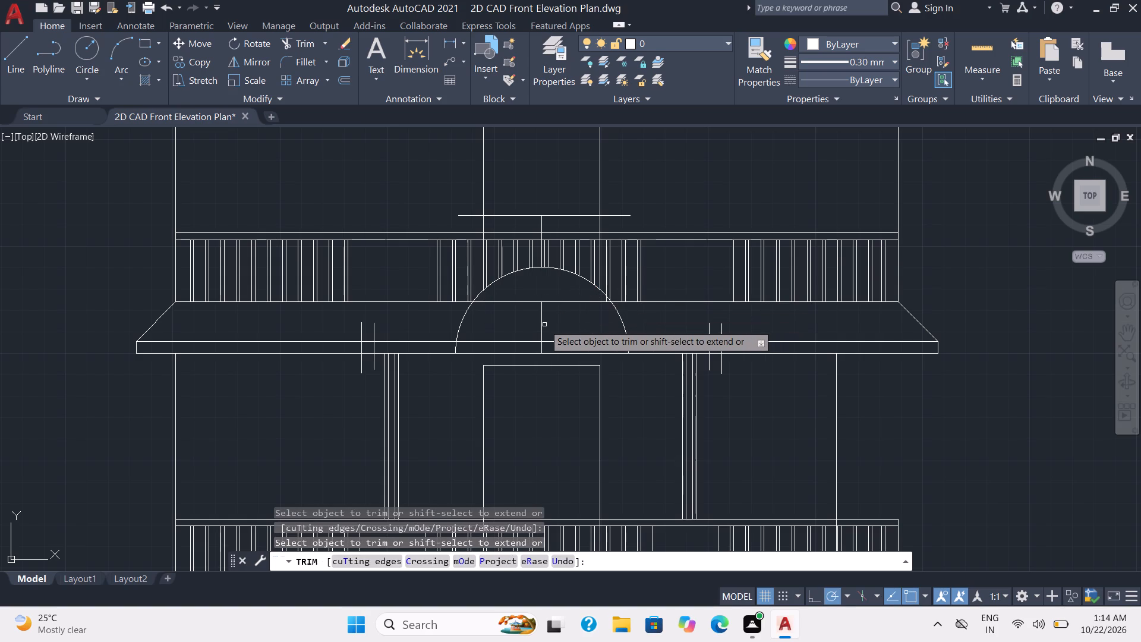
pyautogui.click(541, 327)
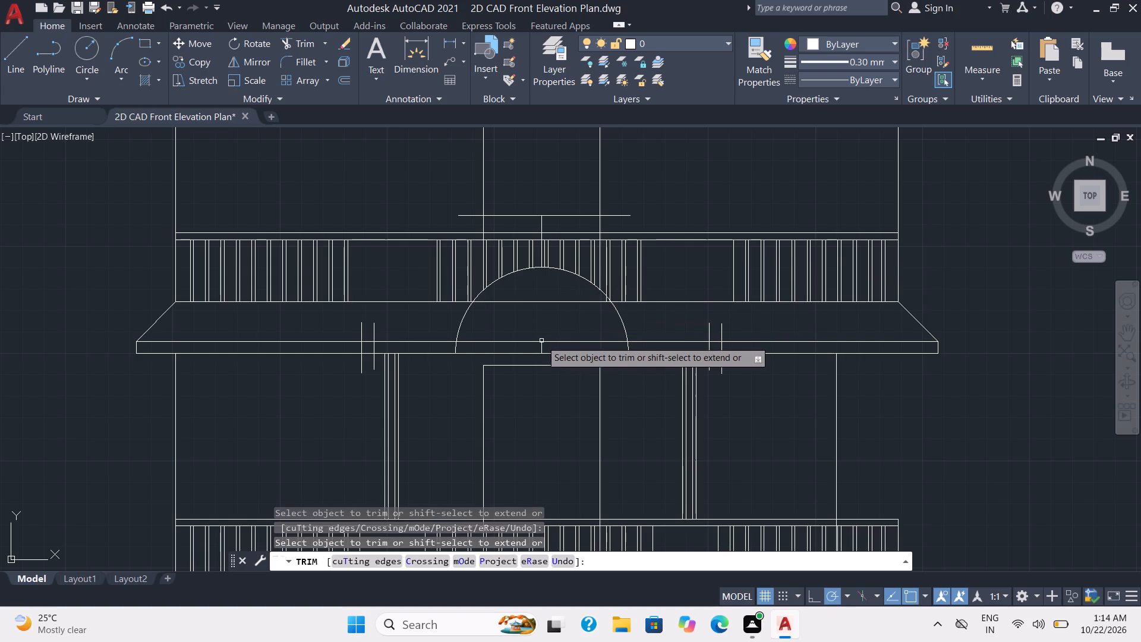
pyautogui.click(541, 348)
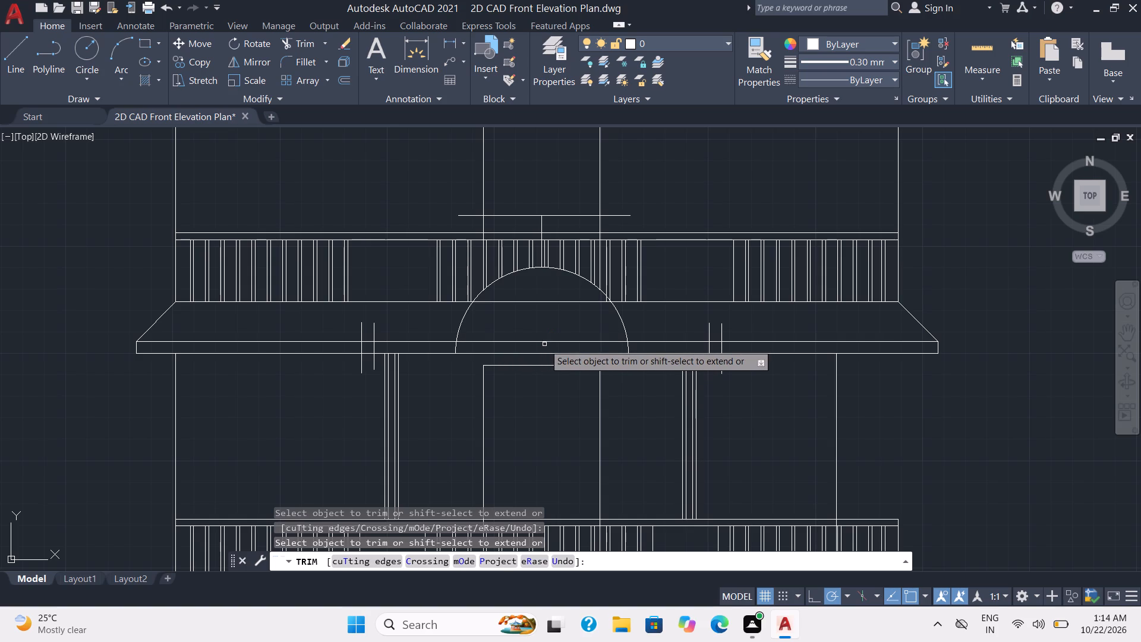
pyautogui.scroll(1, 545, 344)
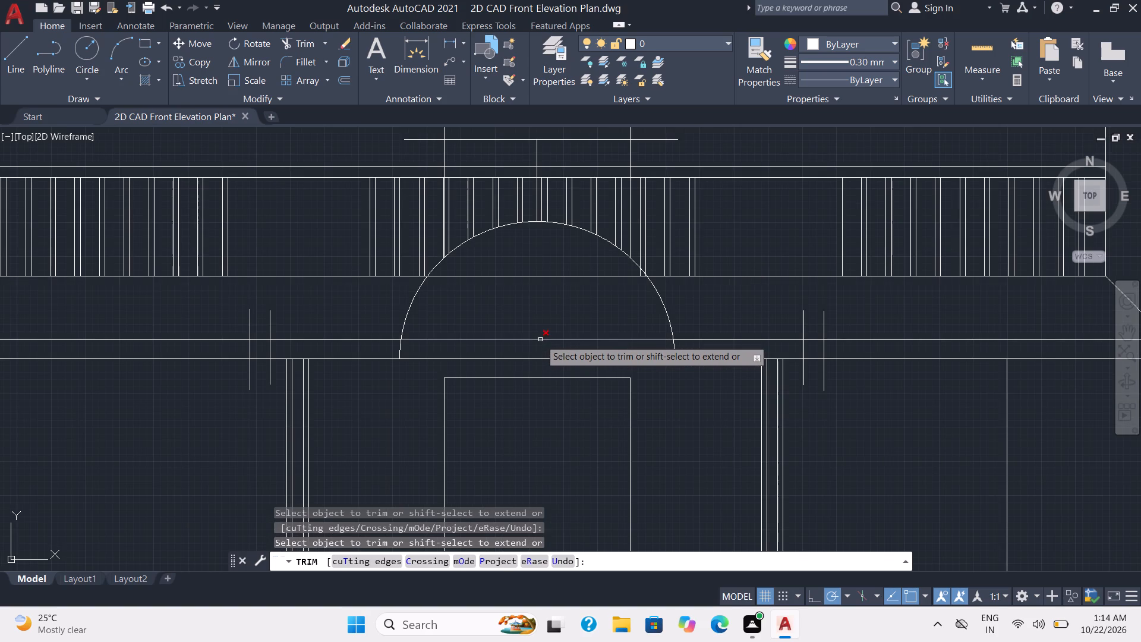
pyautogui.click(540, 339)
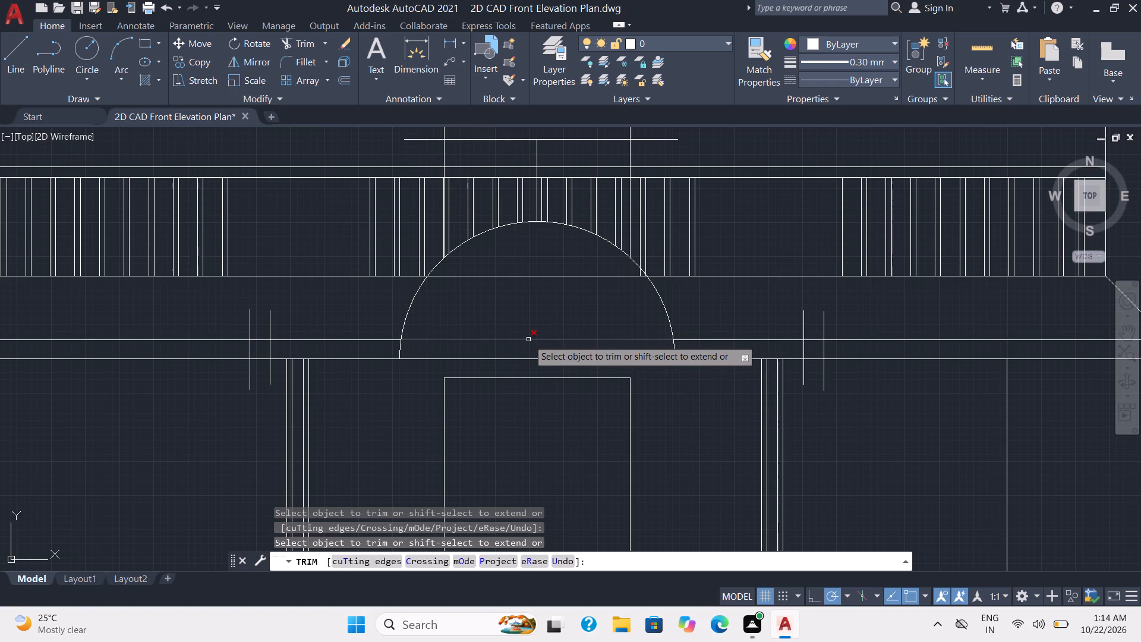
pyautogui.click(528, 339)
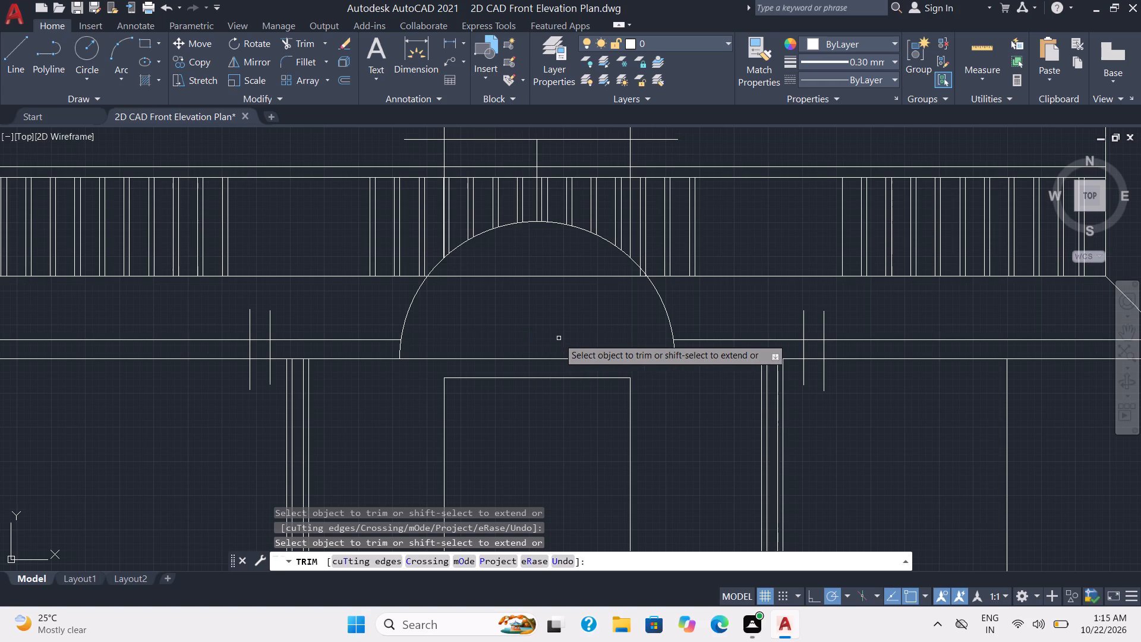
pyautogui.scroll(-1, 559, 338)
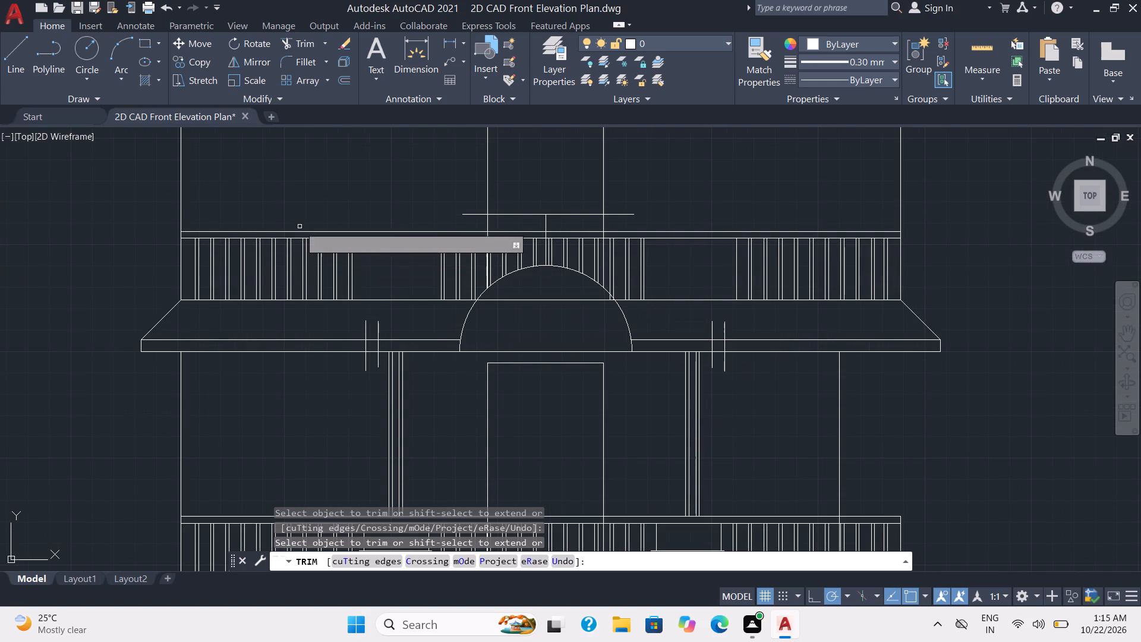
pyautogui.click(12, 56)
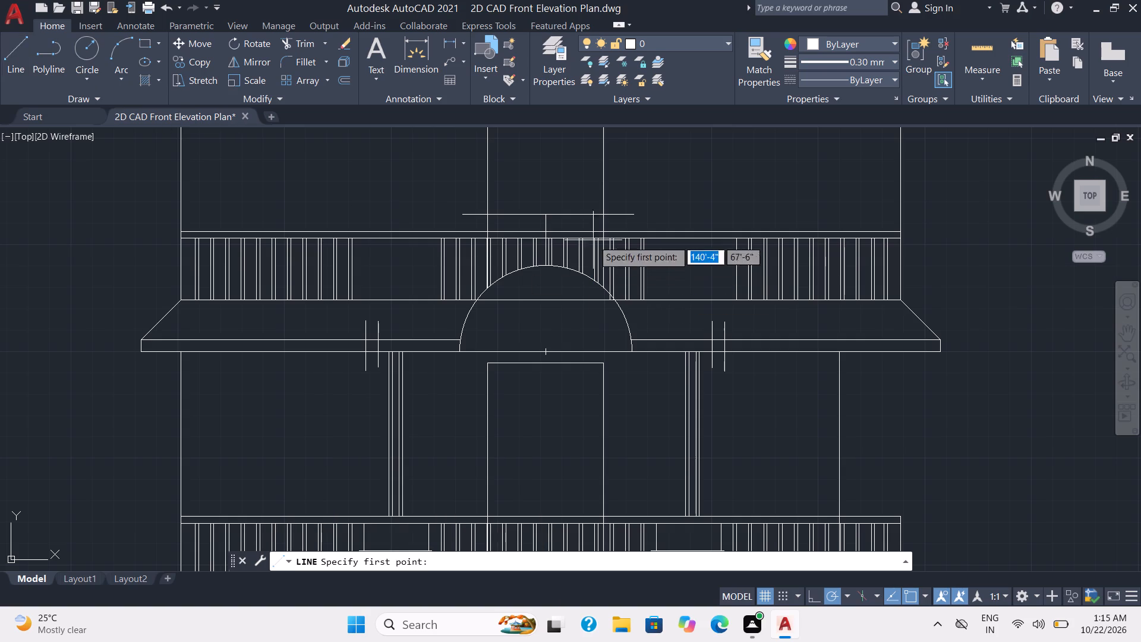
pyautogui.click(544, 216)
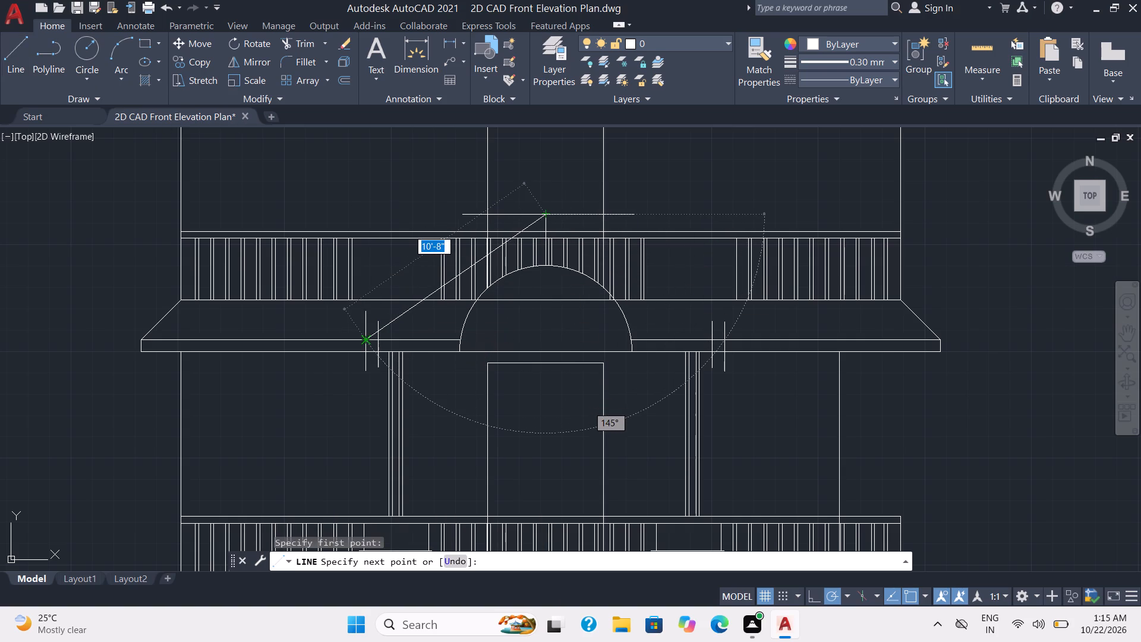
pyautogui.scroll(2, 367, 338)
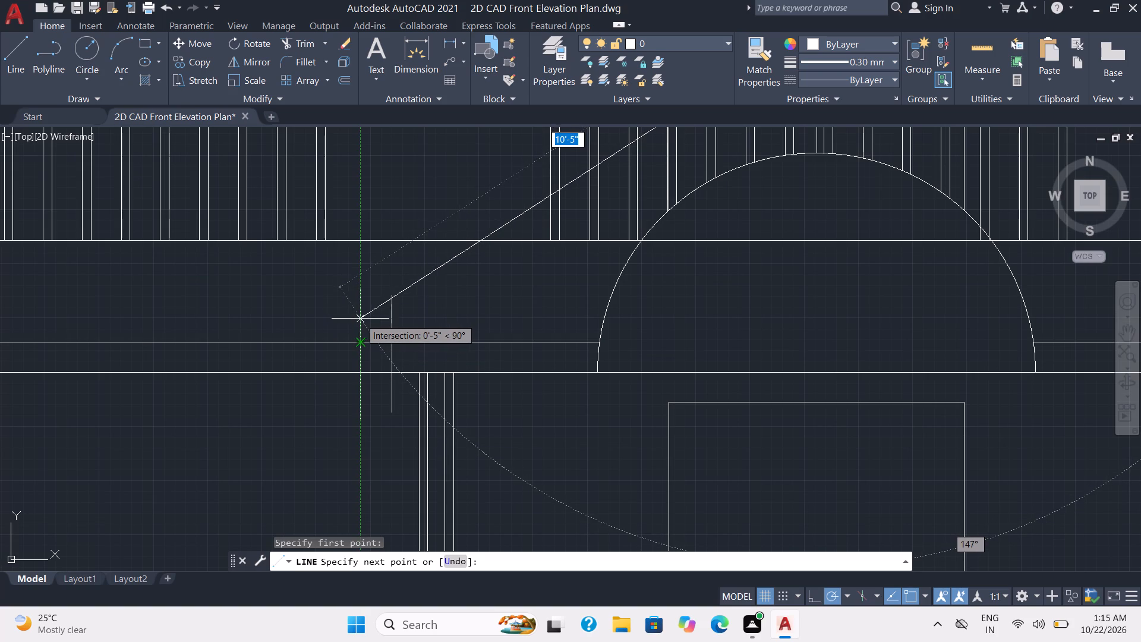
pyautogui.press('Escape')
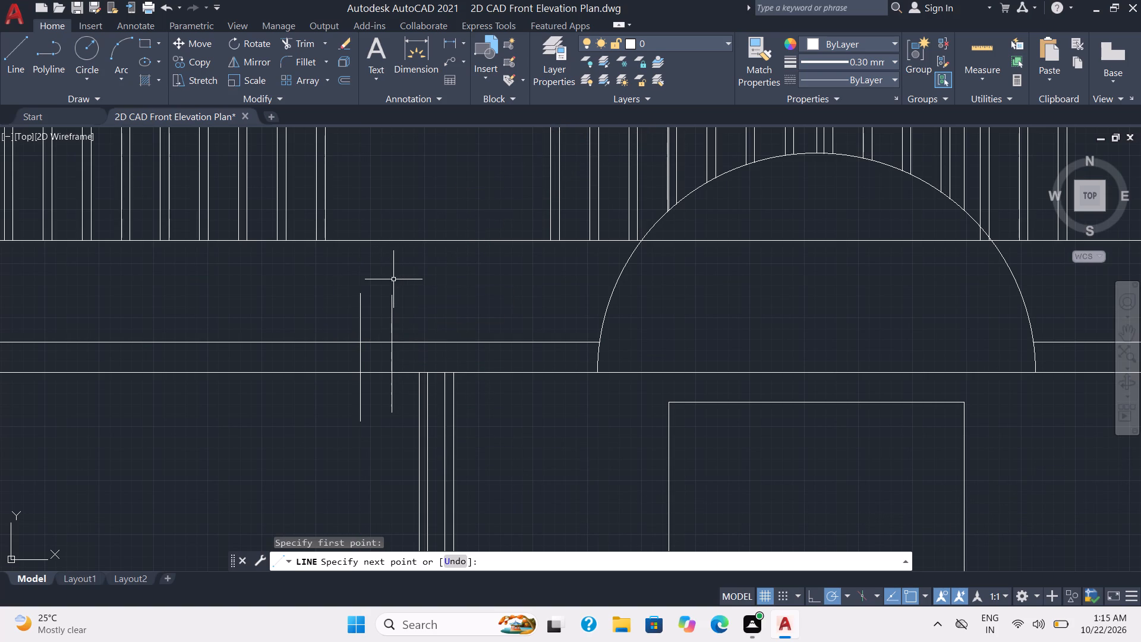
# Offset the upper roof eave's upper line 4" upward on both sides of the semicircle.
pyautogui.scroll(-2, 404, 278)
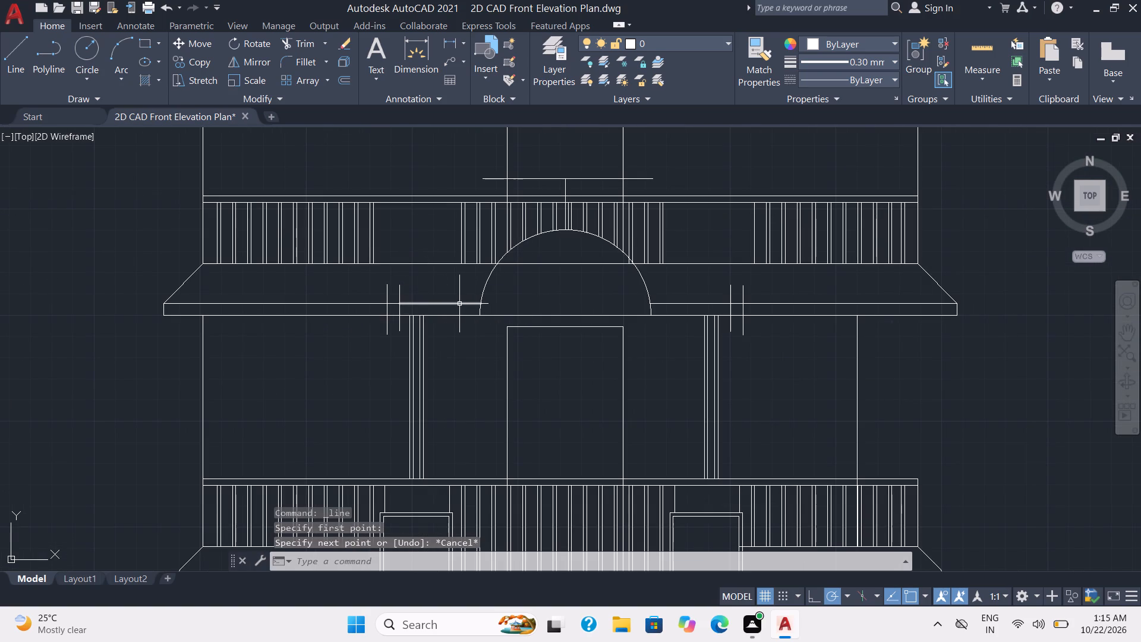
pyautogui.press('o')
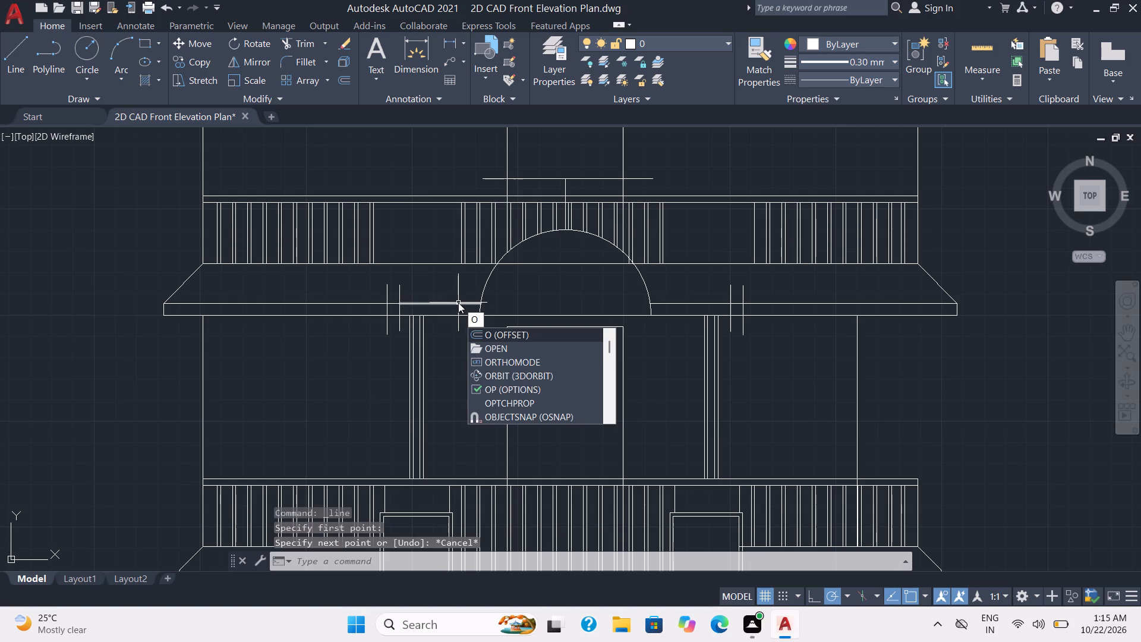
pyautogui.press('Return')
pyautogui.press('2')
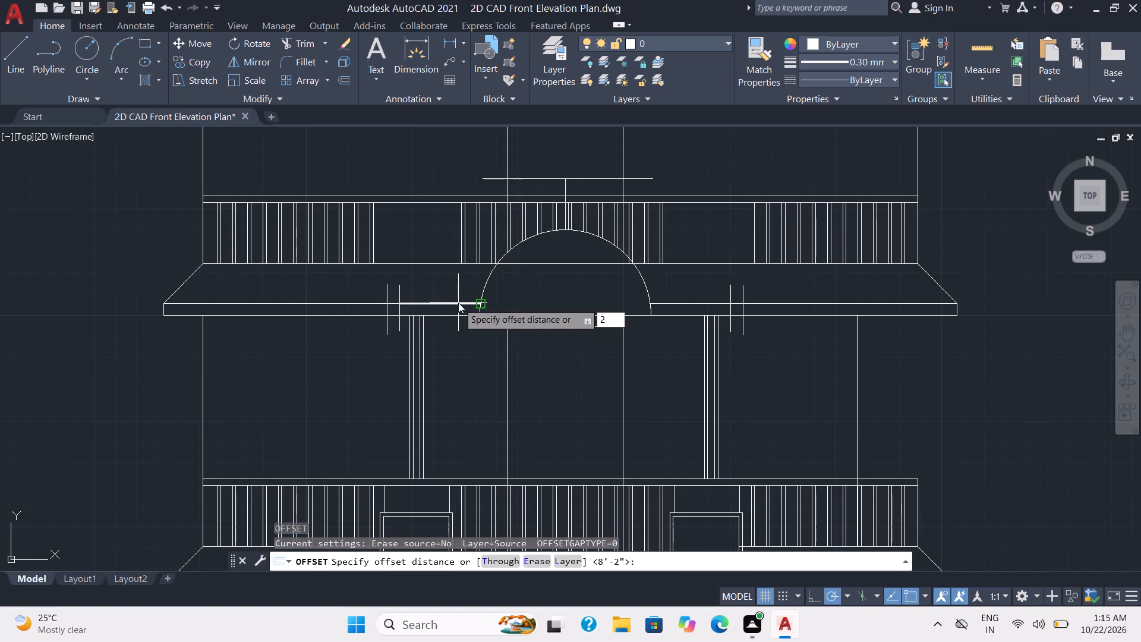
pyautogui.press('BackSpace')
pyautogui.press('4')
pyautogui.press('Return')
pyautogui.click(373, 303)
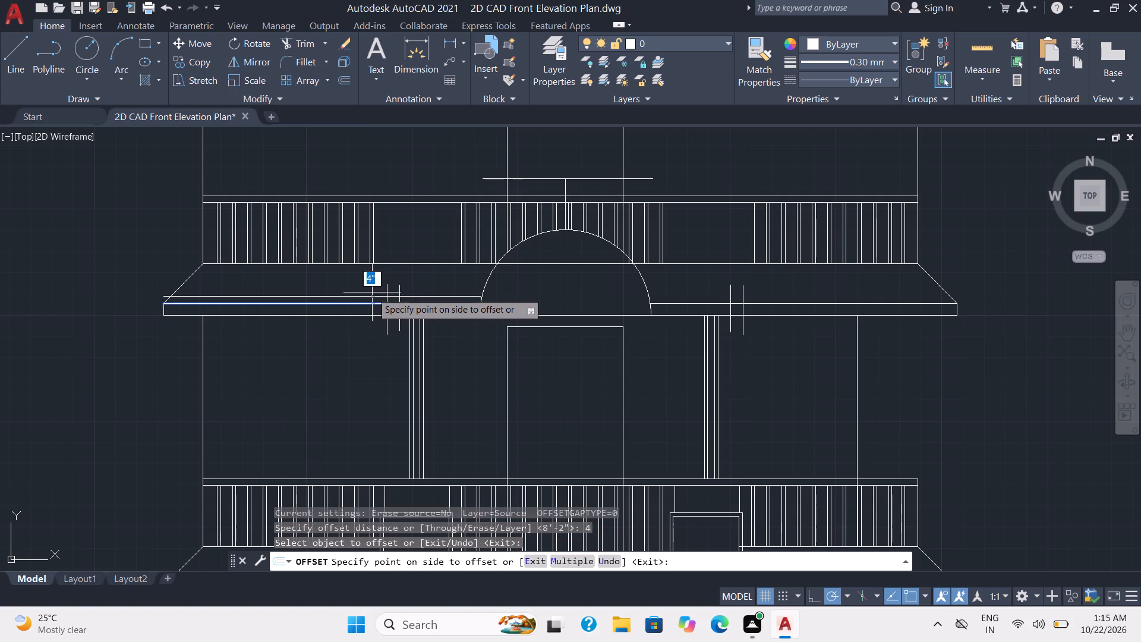
pyautogui.click(372, 292)
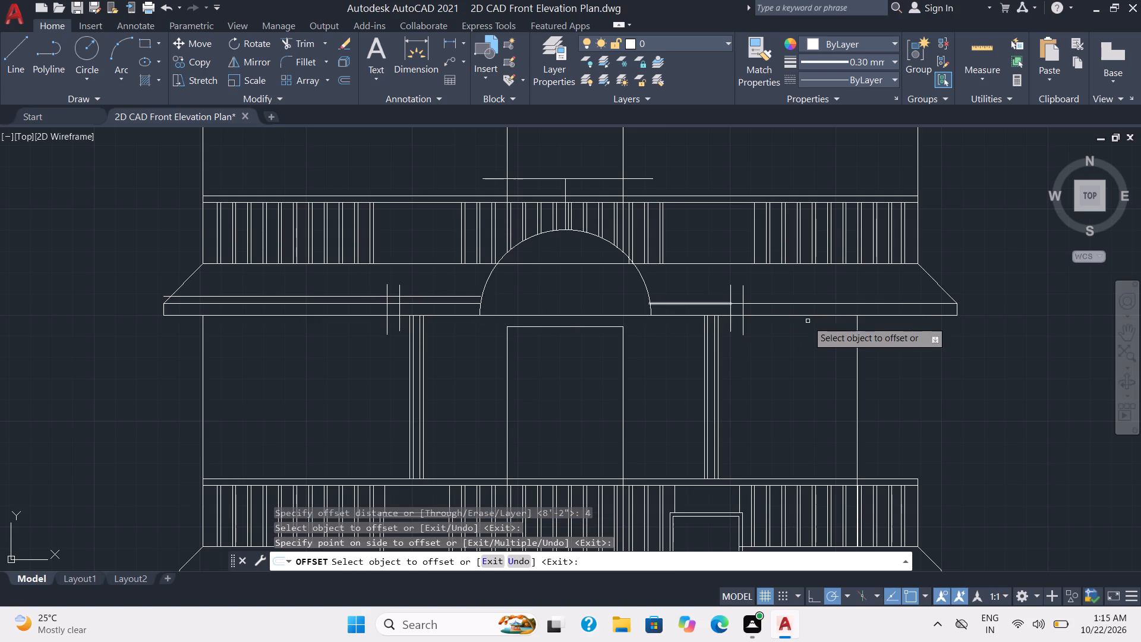
pyautogui.click(787, 302)
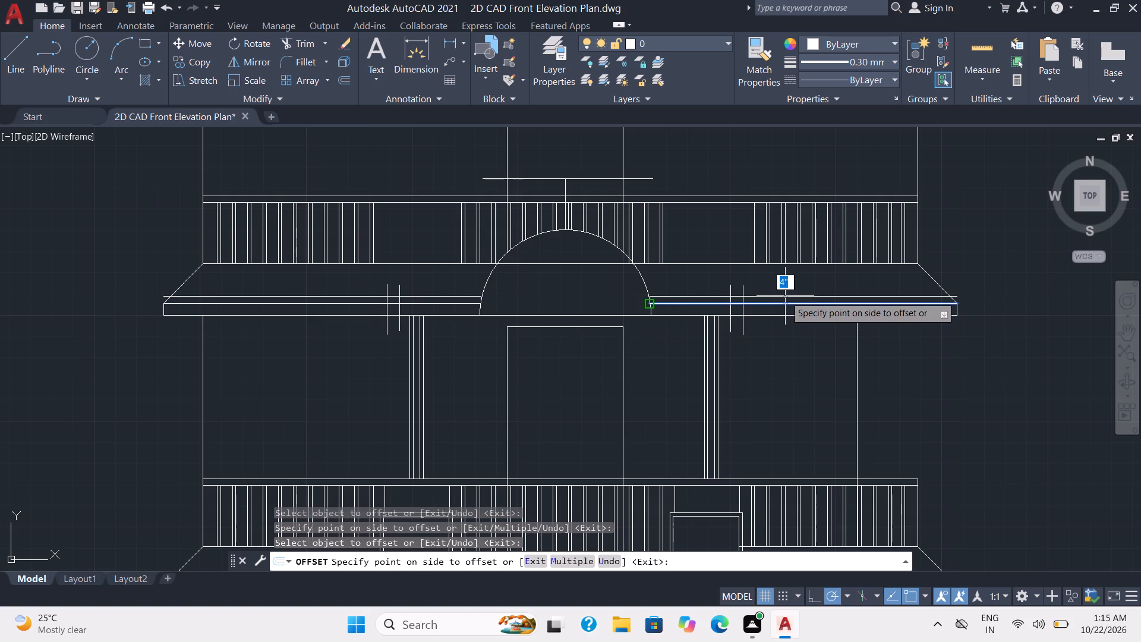
pyautogui.click(785, 294)
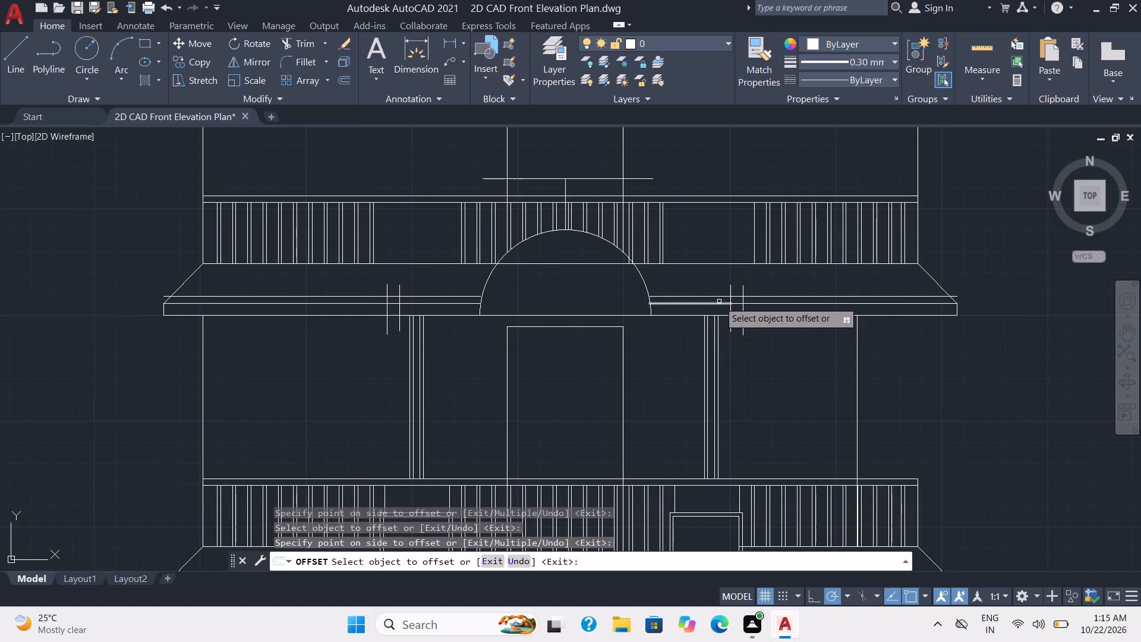
pyautogui.press('Escape')
# Delete the two short overlapping segments on the eave's upper line between the semicircle and the inner tick lines.
pyautogui.click(708, 304)
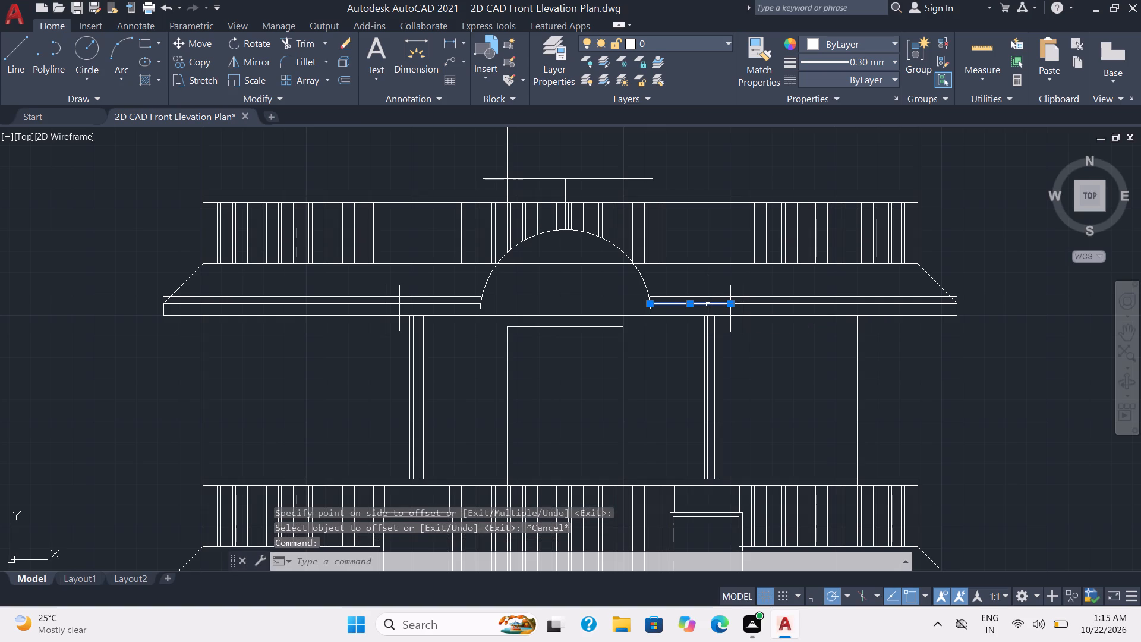
pyautogui.press('Delete')
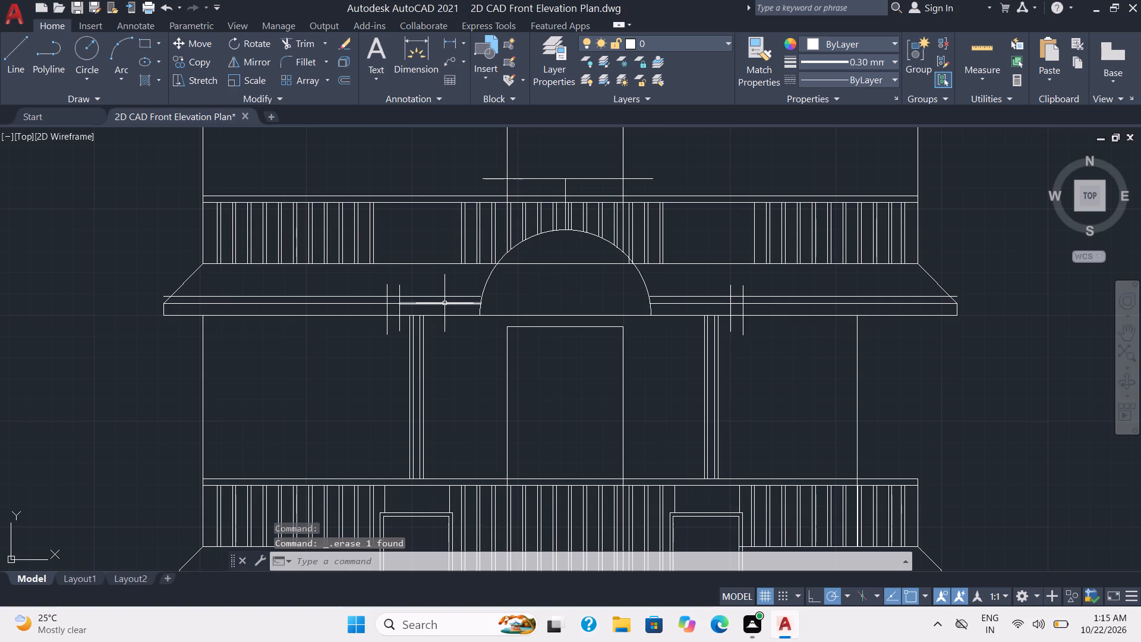
pyautogui.click(445, 303)
pyautogui.press('Delete')
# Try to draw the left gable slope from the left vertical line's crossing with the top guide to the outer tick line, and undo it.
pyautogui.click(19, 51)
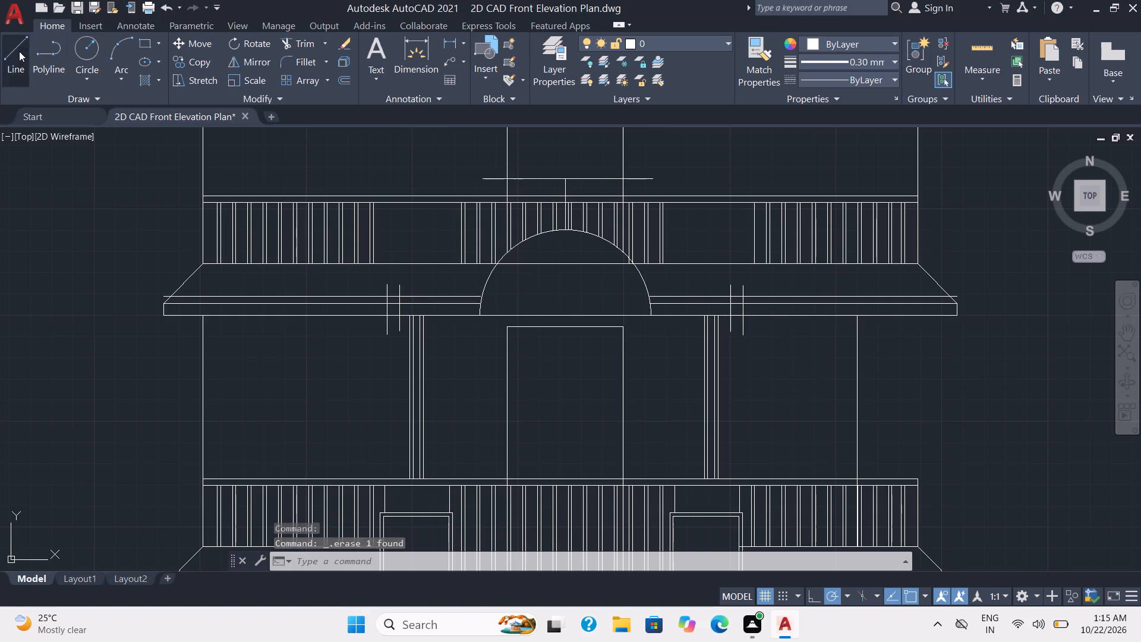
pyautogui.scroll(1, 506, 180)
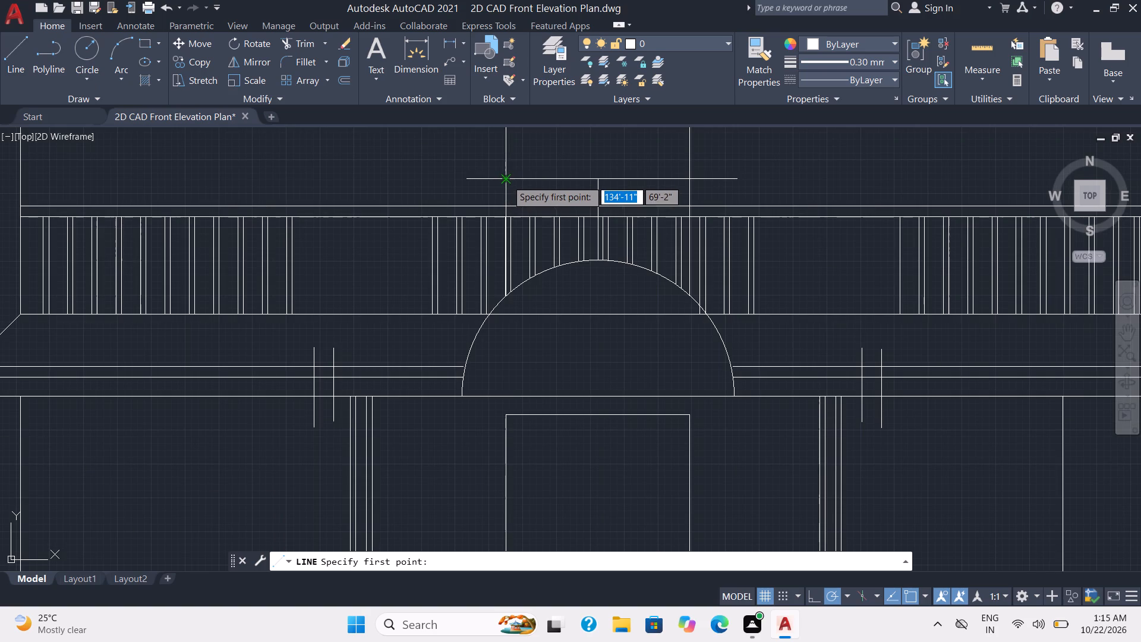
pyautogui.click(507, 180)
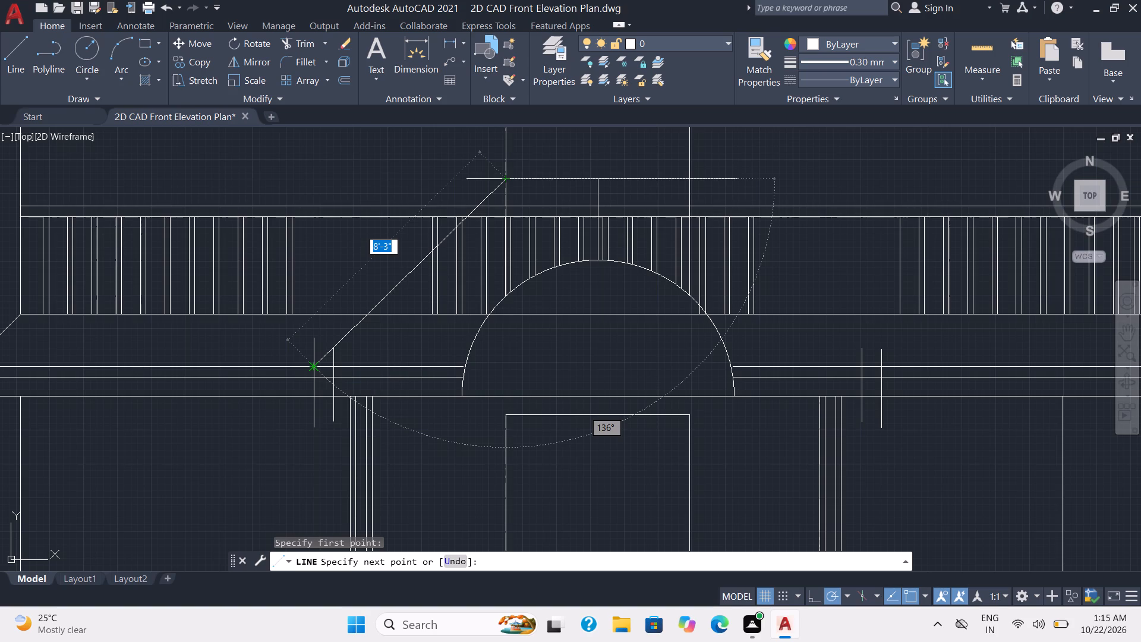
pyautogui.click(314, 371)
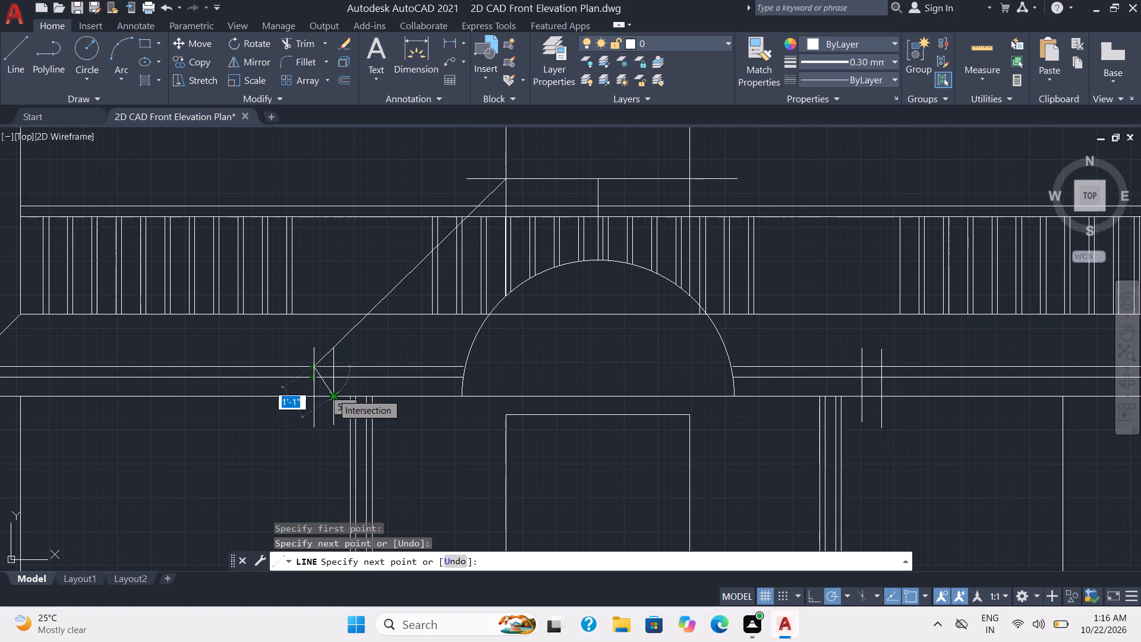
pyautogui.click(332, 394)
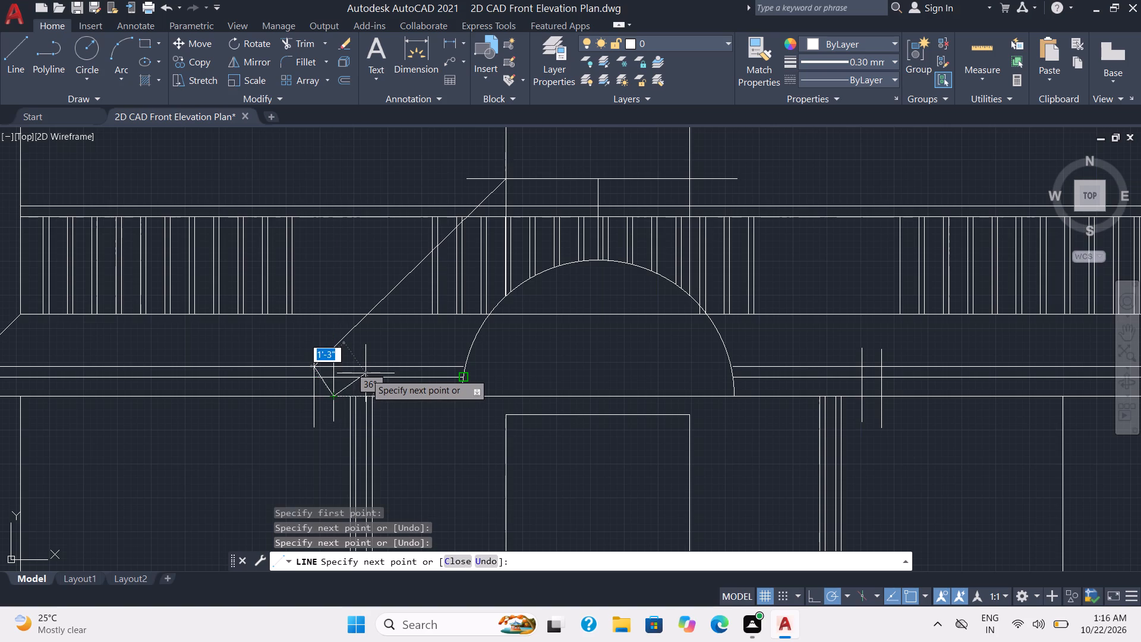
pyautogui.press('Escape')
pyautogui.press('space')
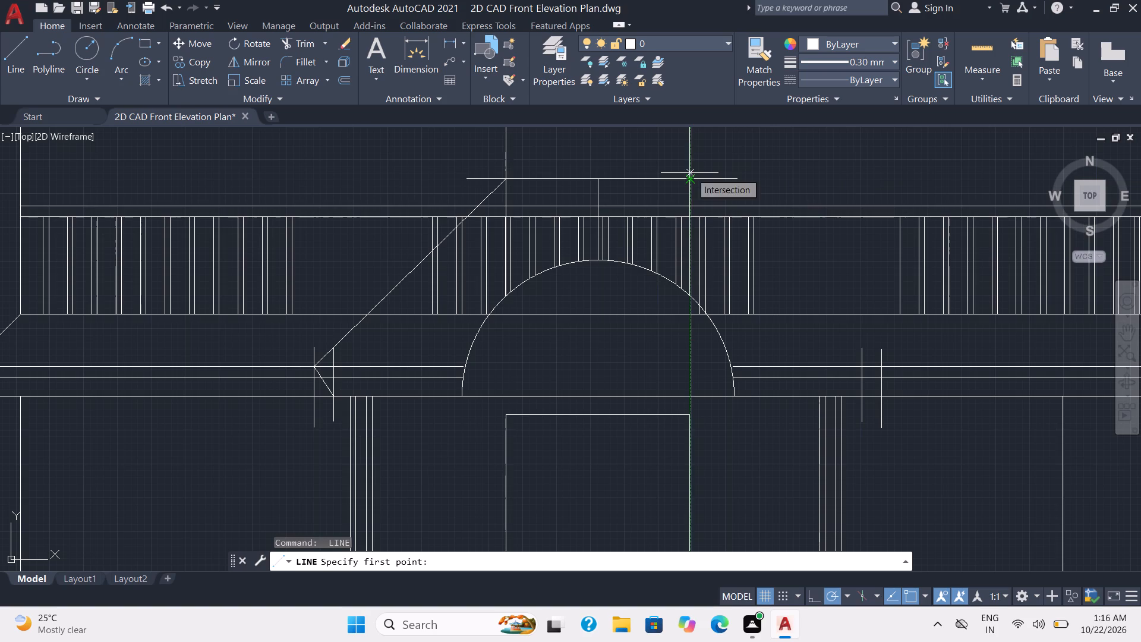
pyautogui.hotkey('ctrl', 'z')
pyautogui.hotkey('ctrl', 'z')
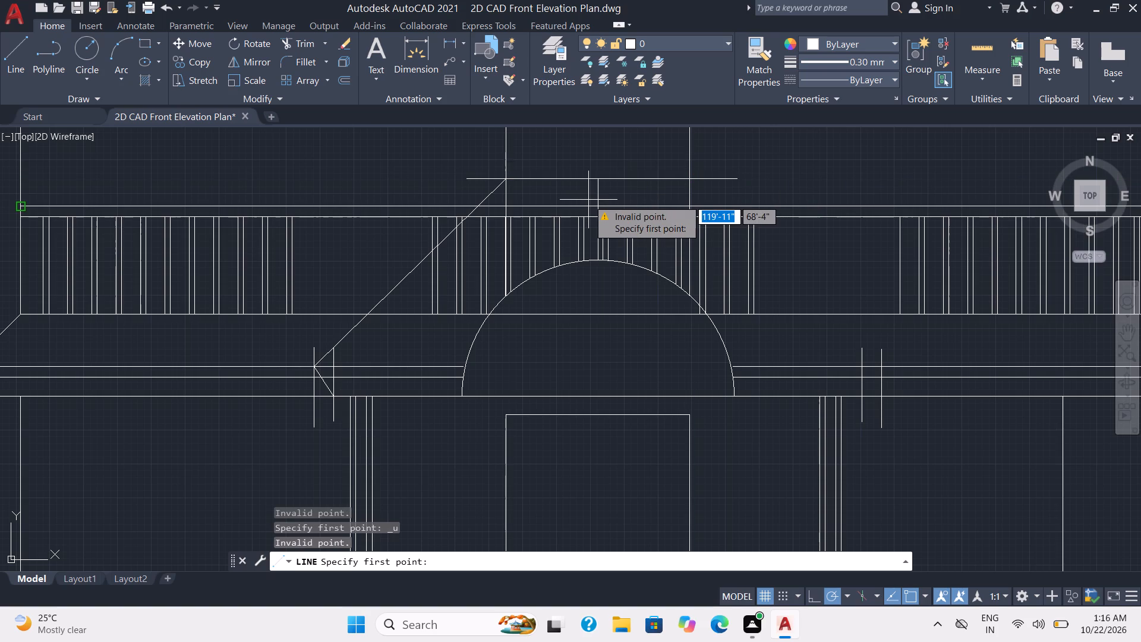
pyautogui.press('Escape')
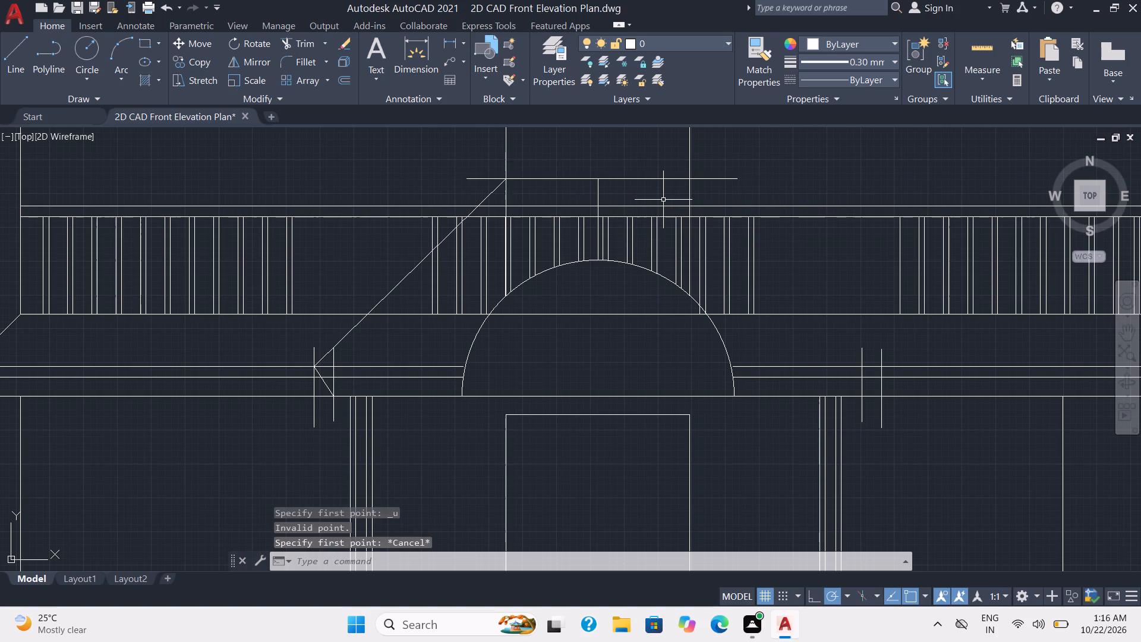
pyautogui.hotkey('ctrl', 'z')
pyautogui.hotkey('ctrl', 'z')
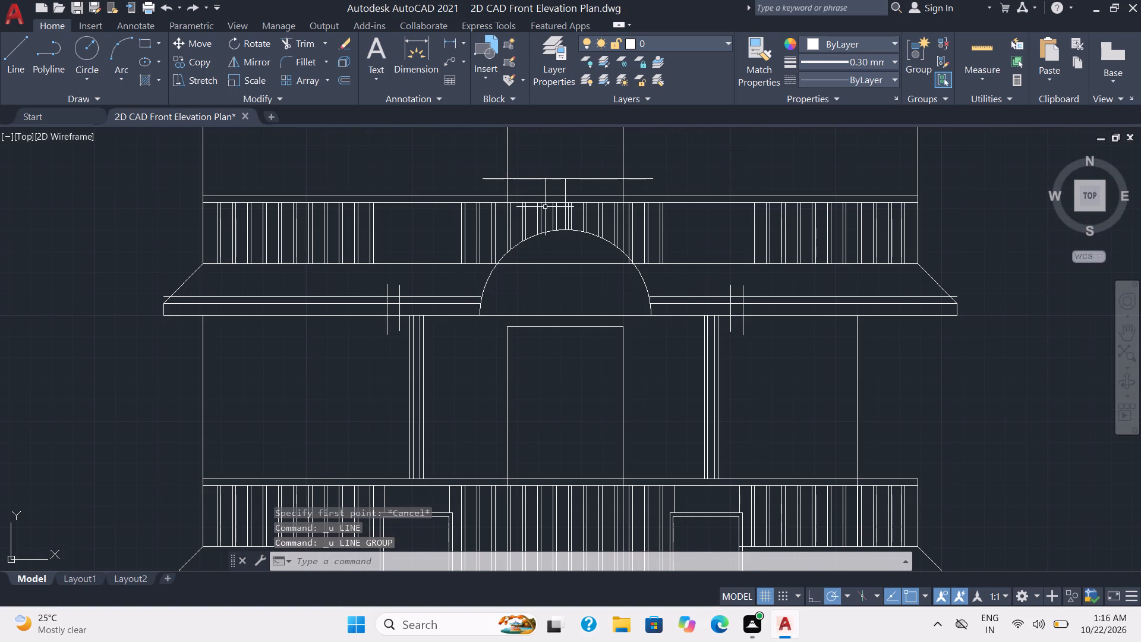
# Draw the left gable edge from the apex, about 10'-6" to the outer tick line, with a 1'-1" return to the eave's bottom line.
pyautogui.scroll(1, 541, 205)
pyautogui.click(15, 64)
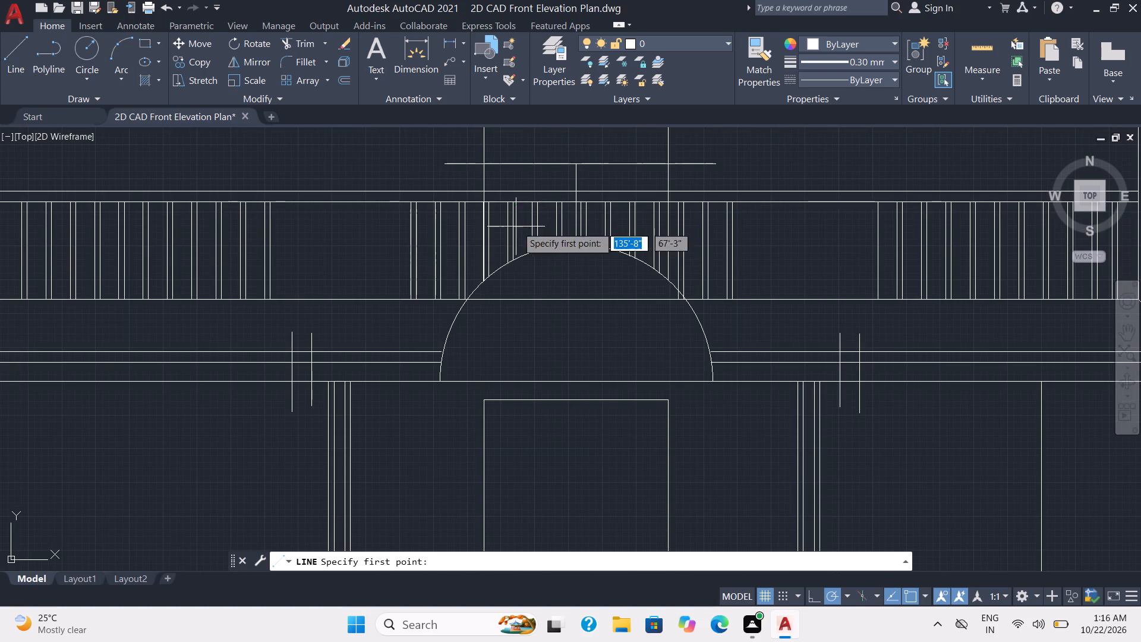
pyautogui.click(579, 163)
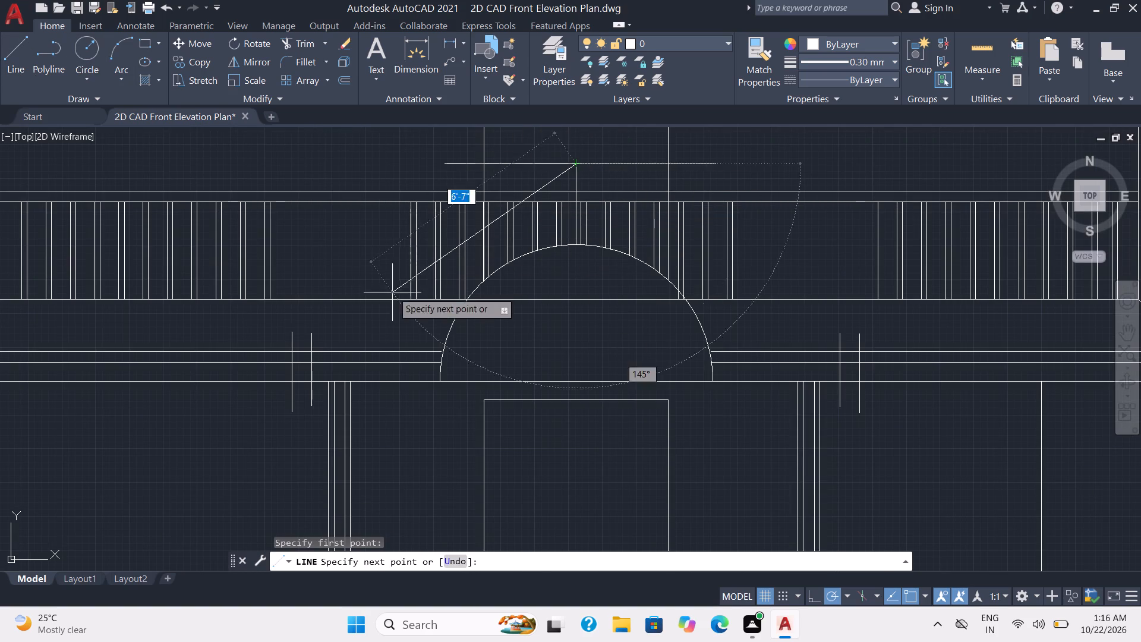
pyautogui.click(292, 351)
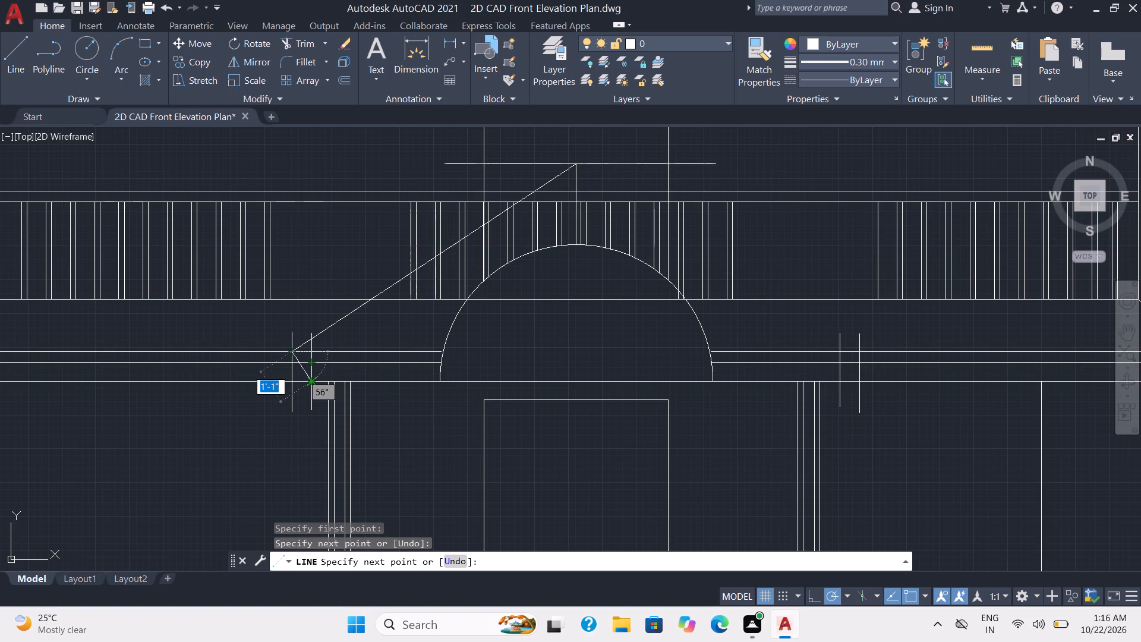
pyautogui.click(311, 379)
pyautogui.press('Escape')
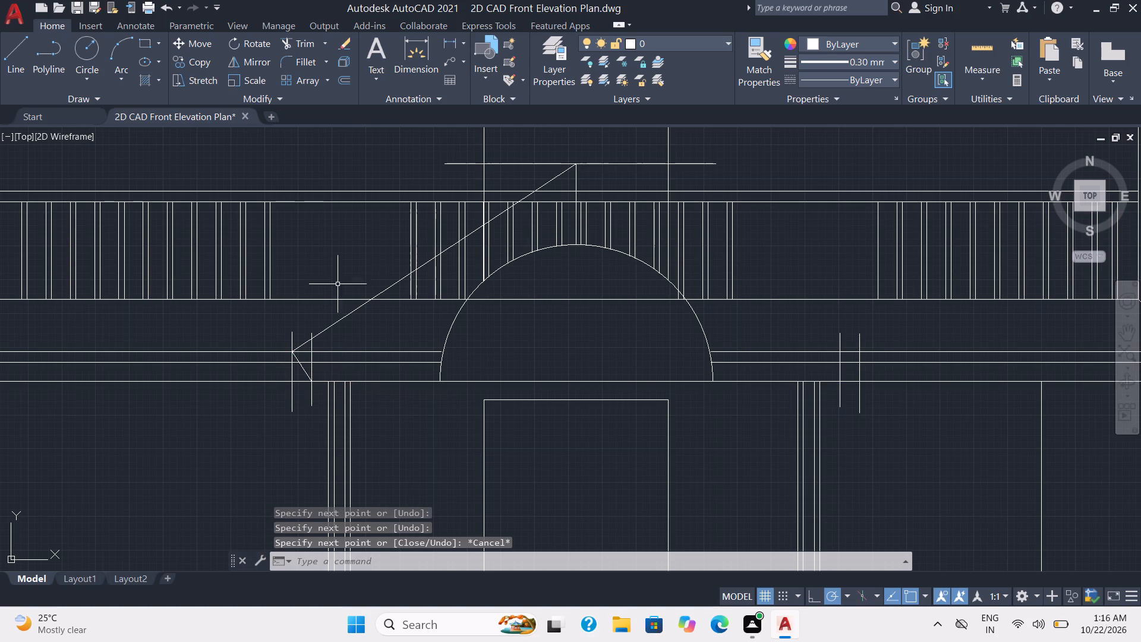
# Draw the matching right gable edge from the apex to the outer tick line, returning to the inner tick line at the eave's bottom line.
pyautogui.click(17, 51)
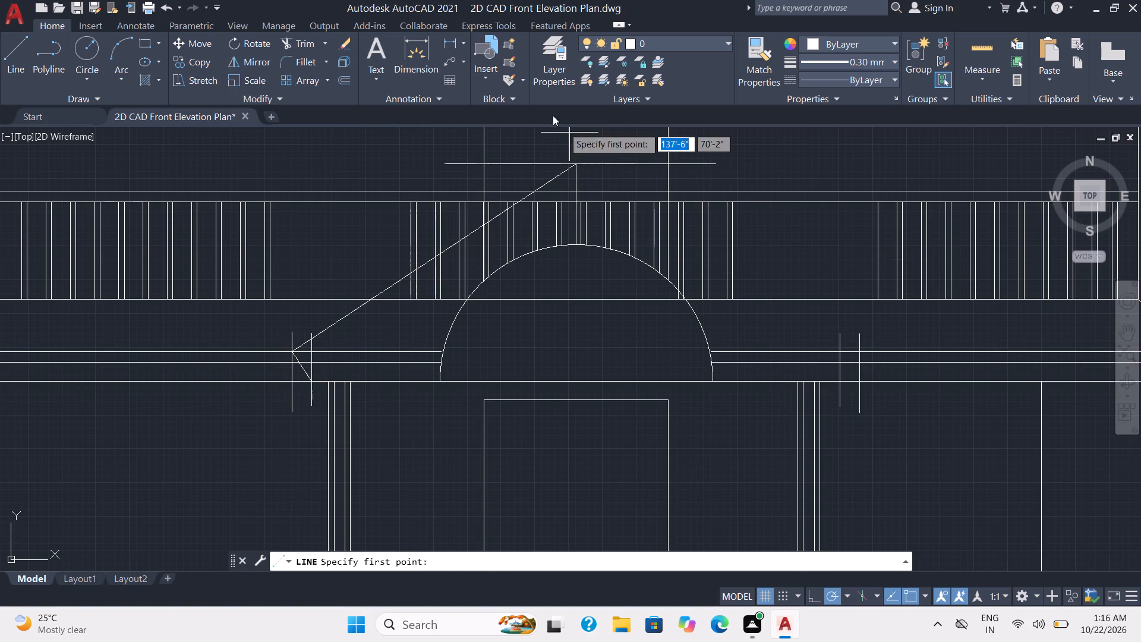
pyautogui.click(575, 163)
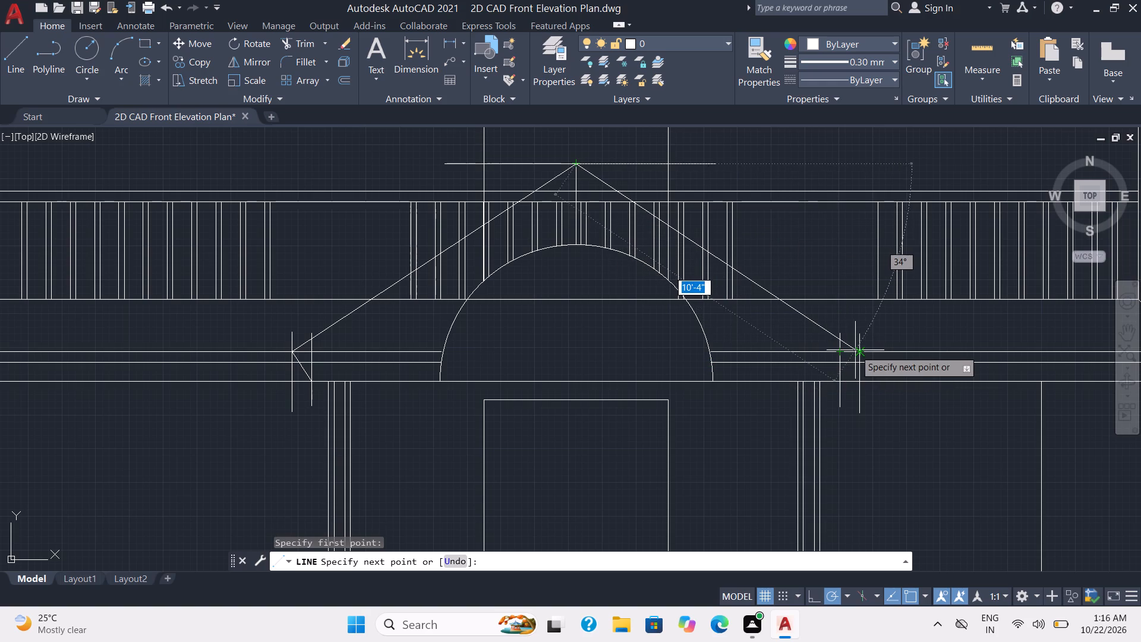
pyautogui.click(862, 350)
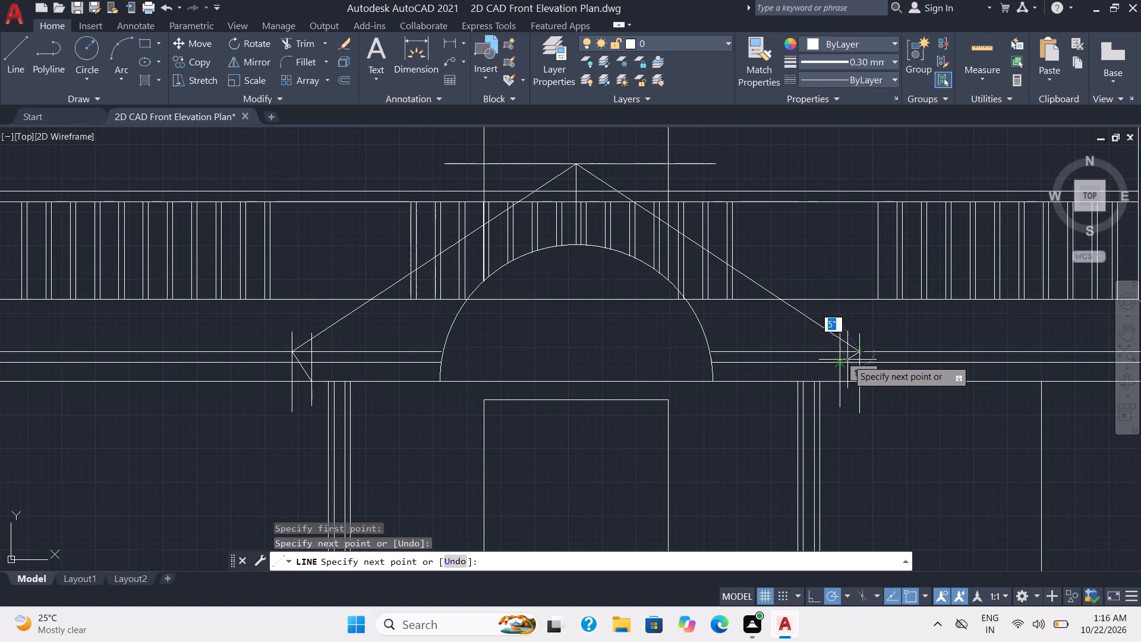
pyautogui.click(839, 381)
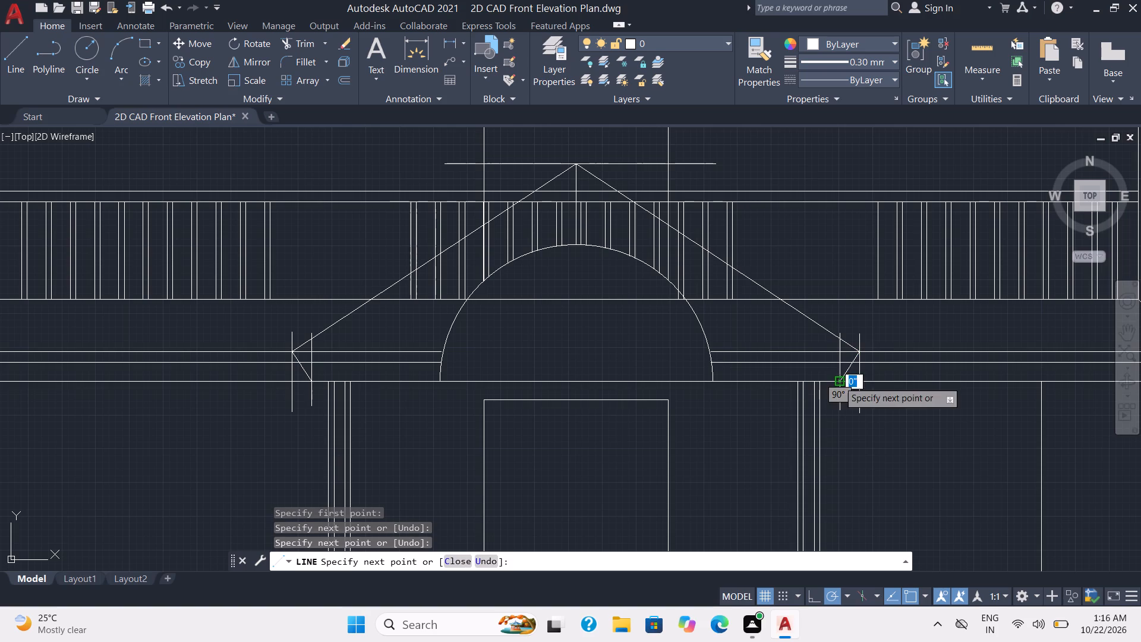
pyautogui.press('Escape')
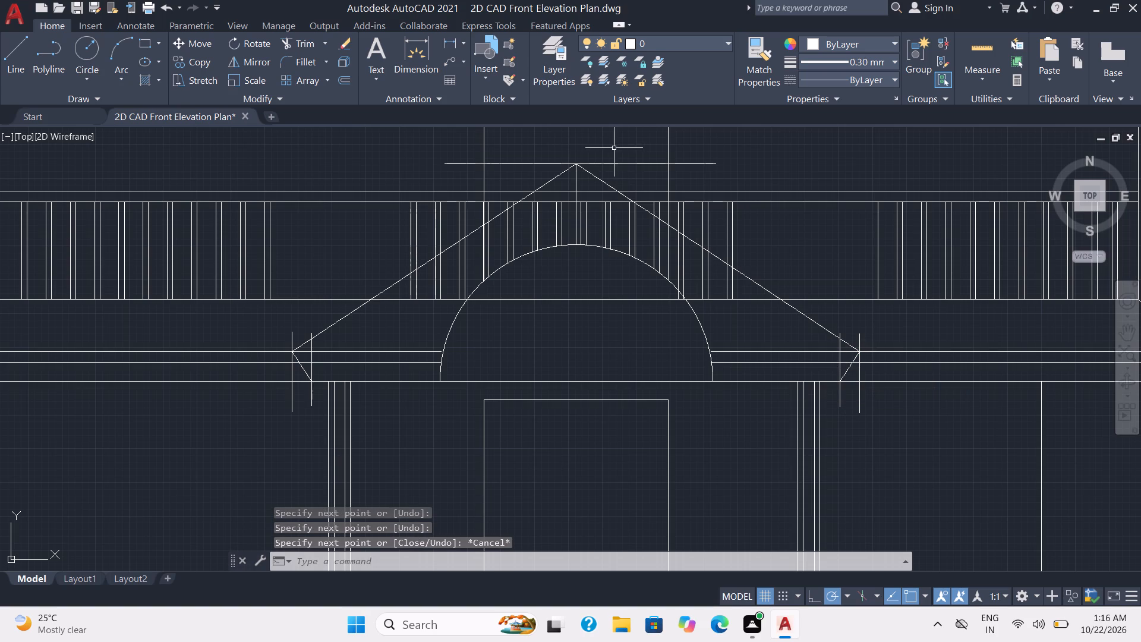
# Delete the gable construction lines: the top horizontal guide, two tall verticals, four tick lines and both offset eave lines.
pyautogui.click(626, 163)
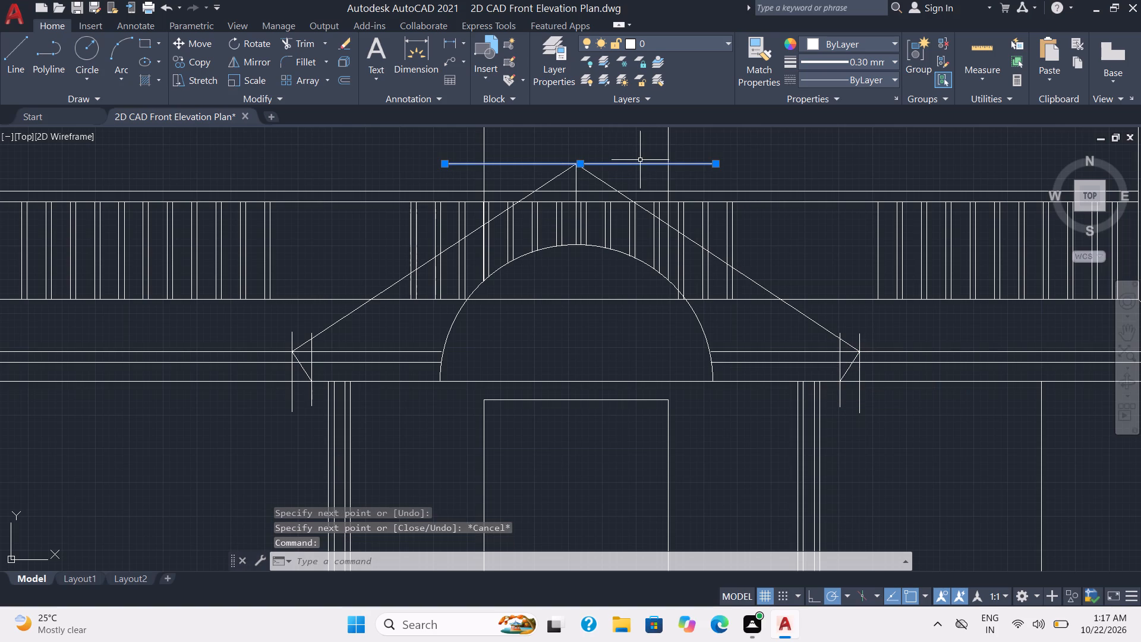
pyautogui.click(669, 146)
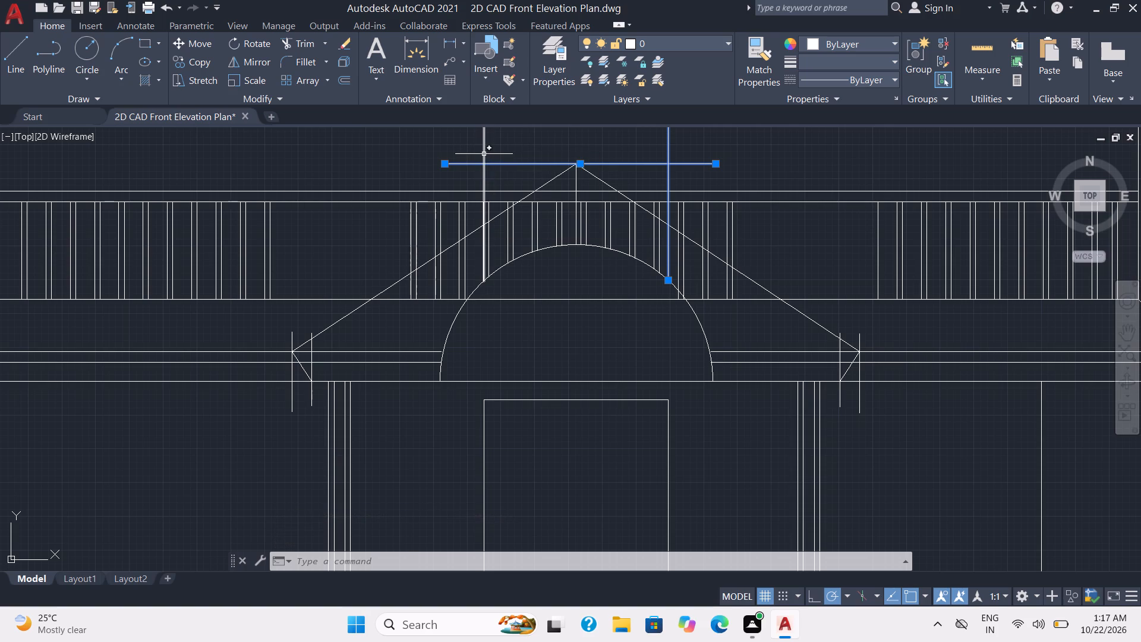
pyautogui.click(483, 153)
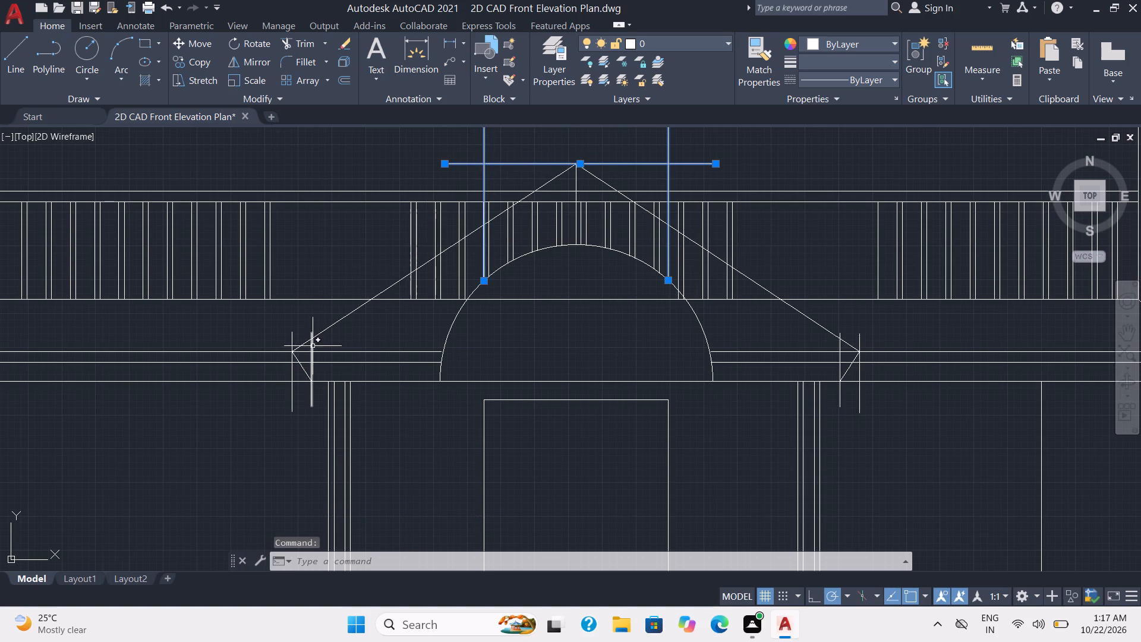
pyautogui.click(311, 347)
pyautogui.click(292, 342)
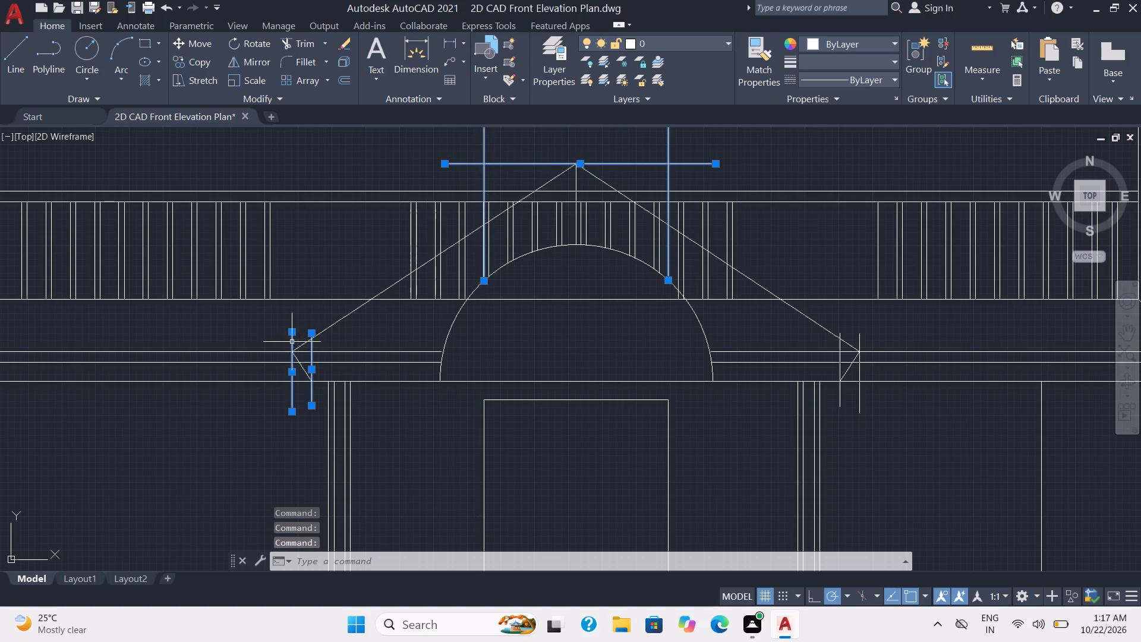
pyautogui.click(351, 351)
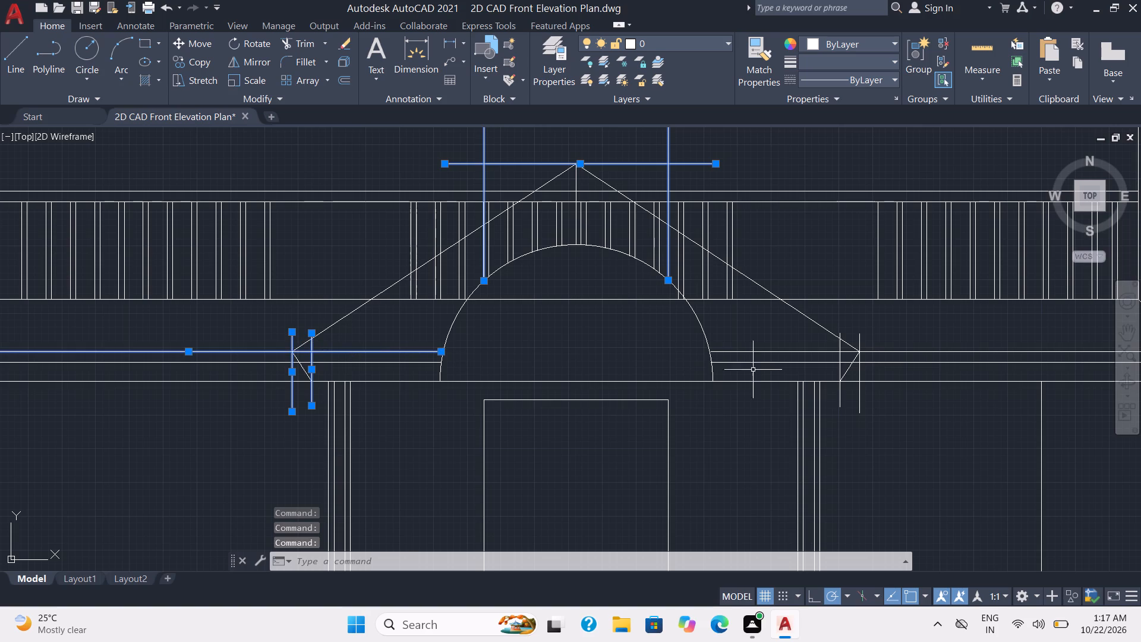
pyautogui.click(787, 354)
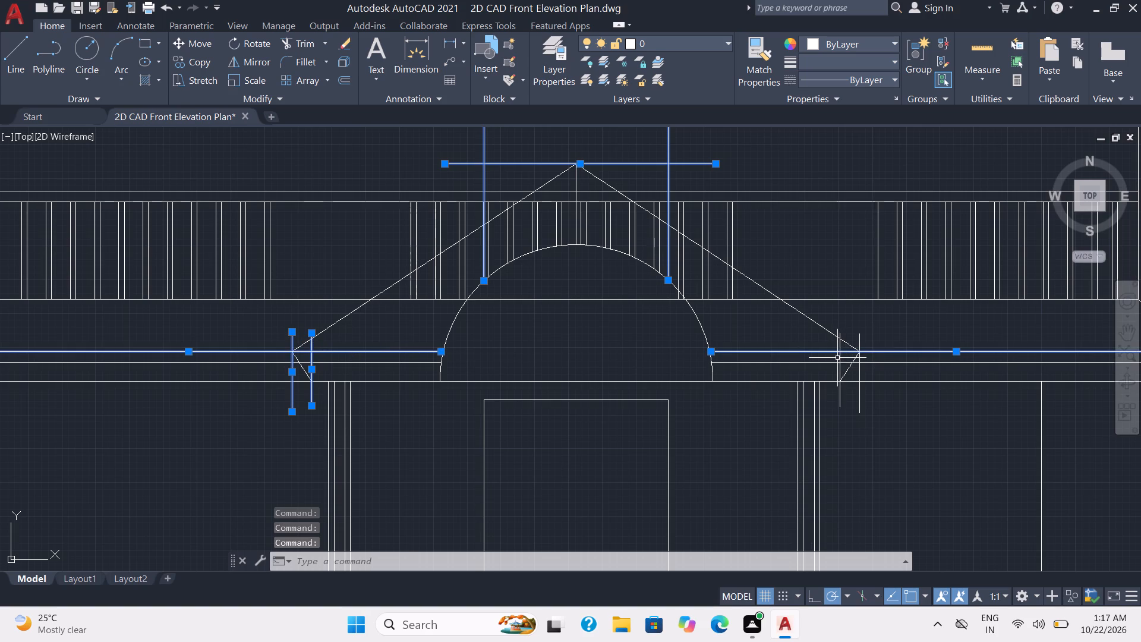
pyautogui.click(840, 358)
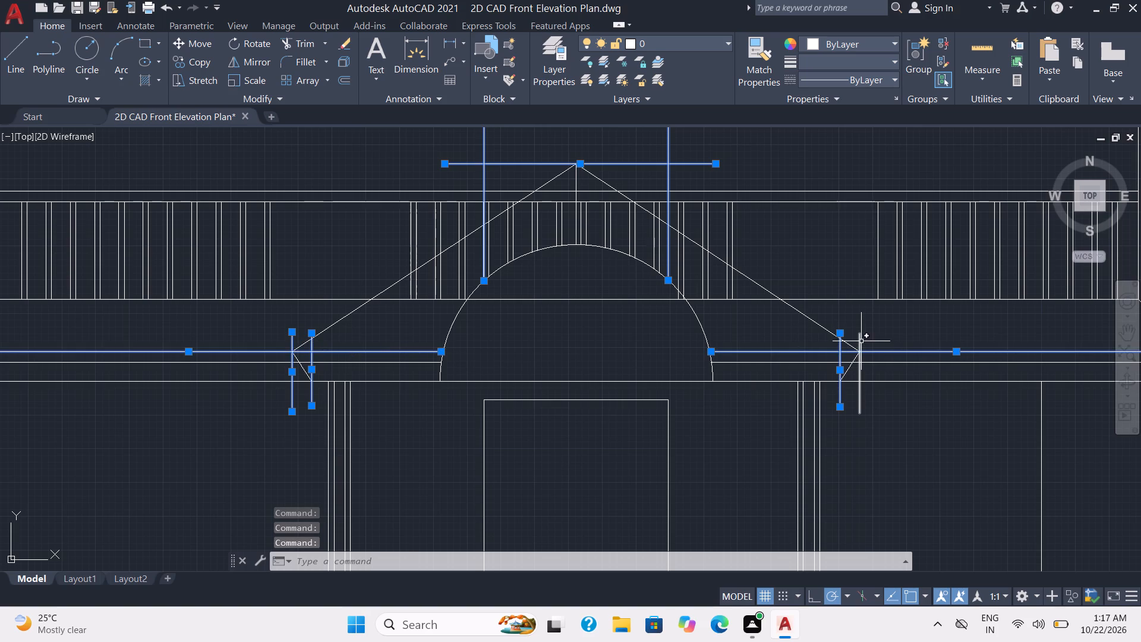
pyautogui.click(861, 341)
pyautogui.press('Delete')
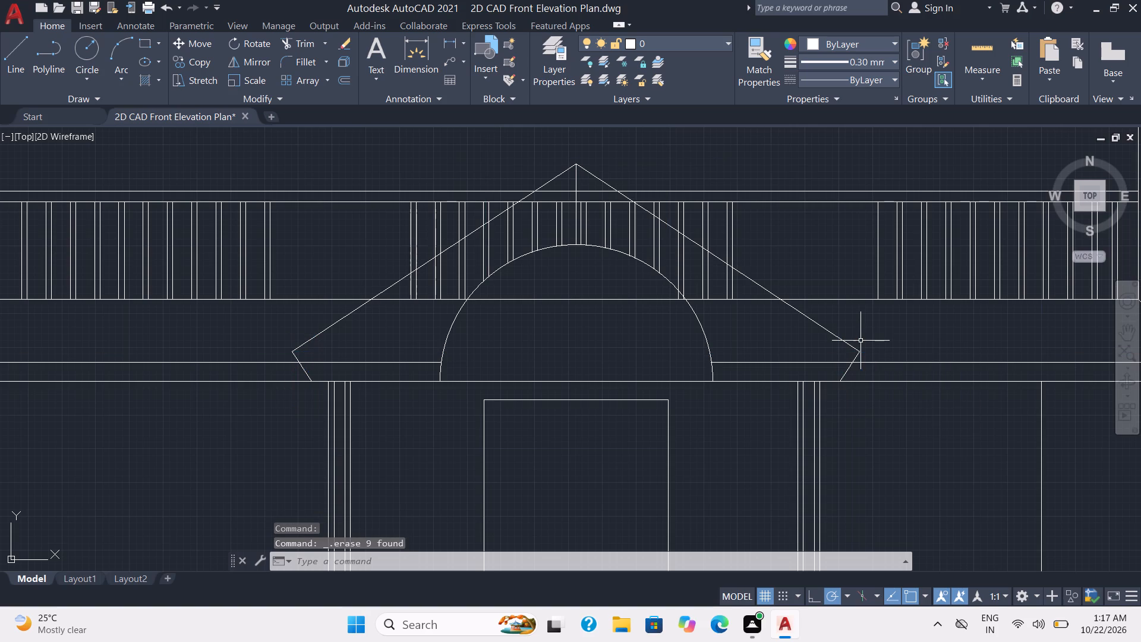
# Trim away the railing balusters and the right-hand piece of the roof's upper line between the gable slopes and the semicircle.
pyautogui.click(300, 39)
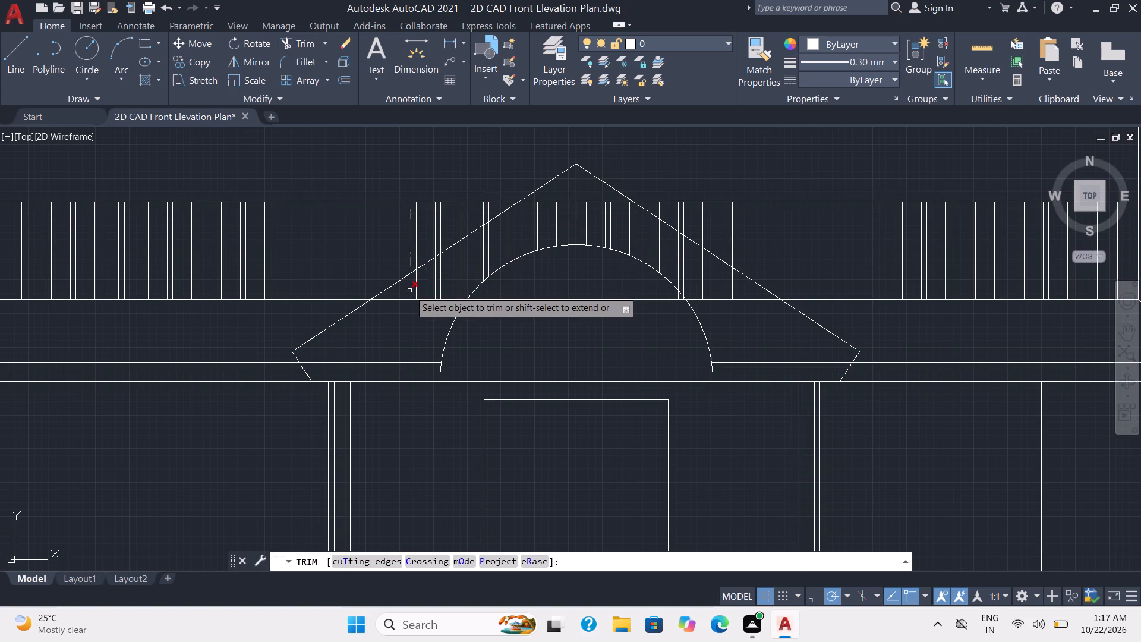
pyautogui.click(404, 289)
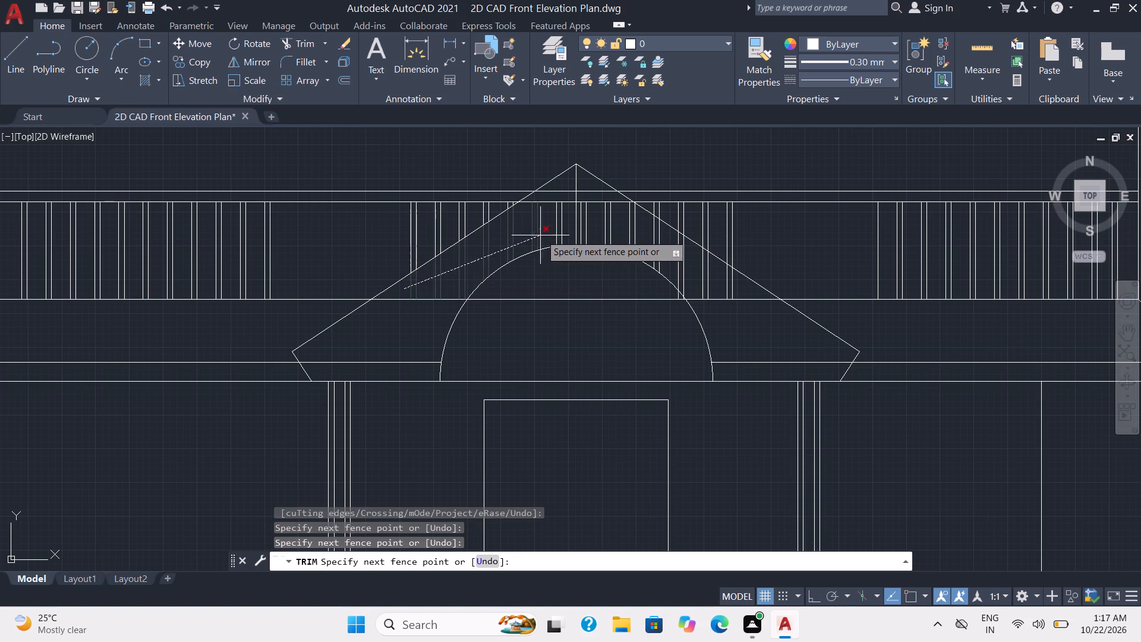
pyautogui.click(582, 218)
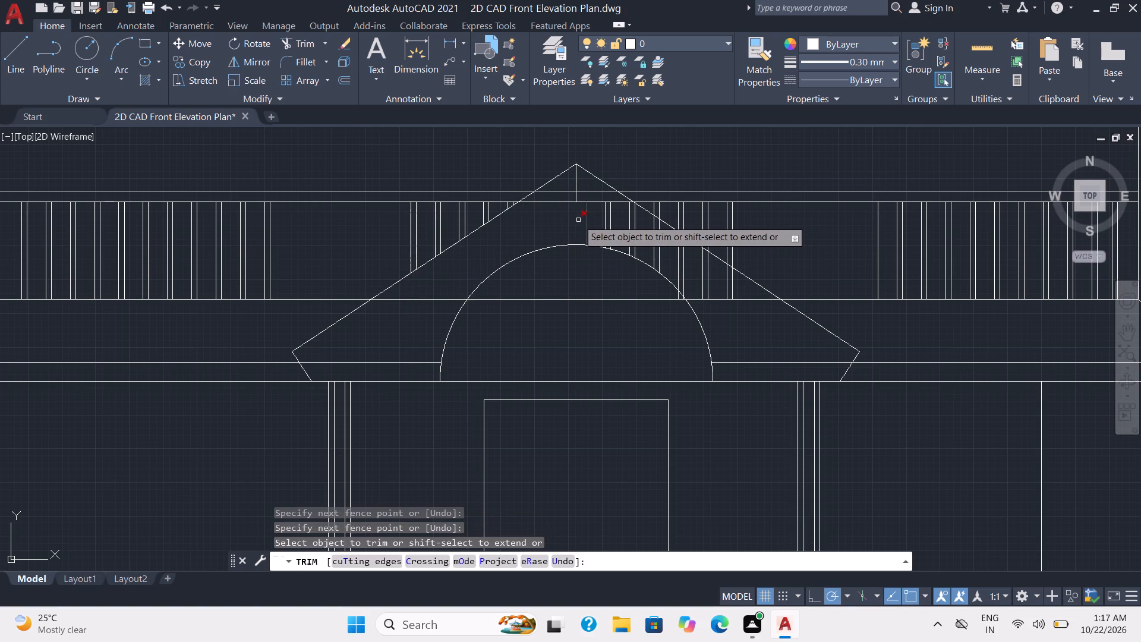
pyautogui.moveTo(571, 220); pyautogui.dragTo(578, 221)
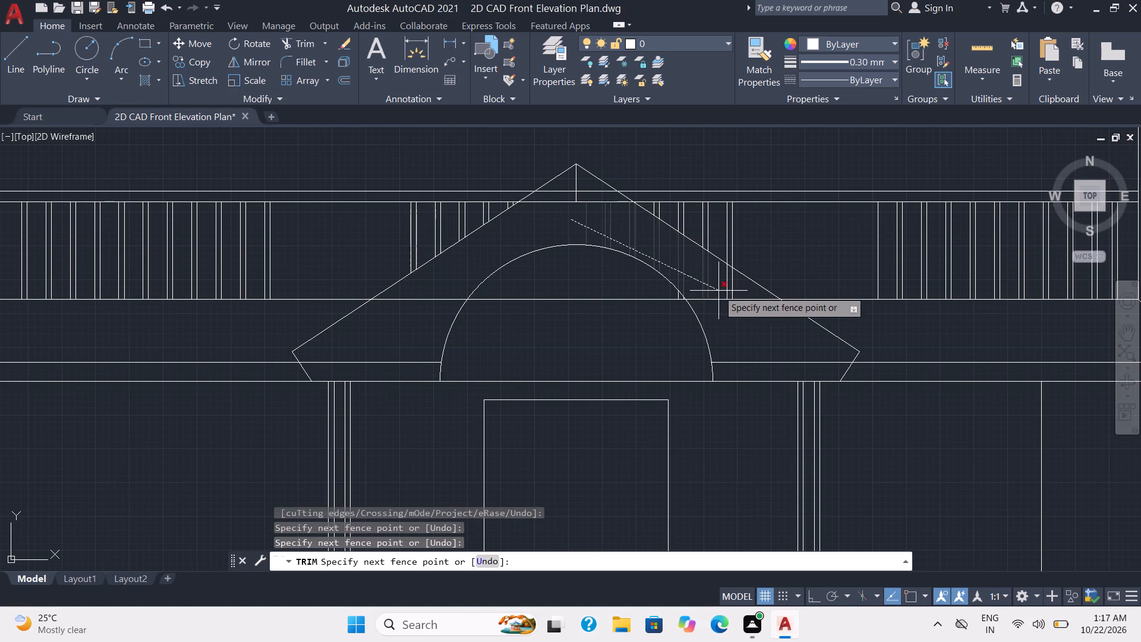
pyautogui.click(729, 300)
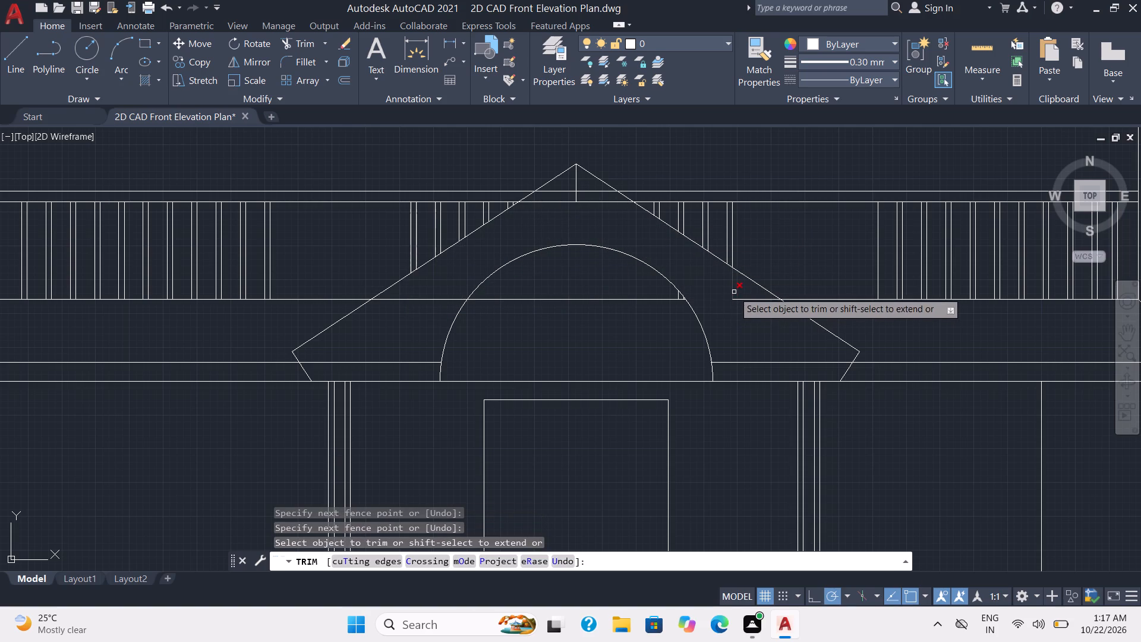
pyautogui.click(735, 291)
pyautogui.click(751, 303)
pyautogui.click(735, 283)
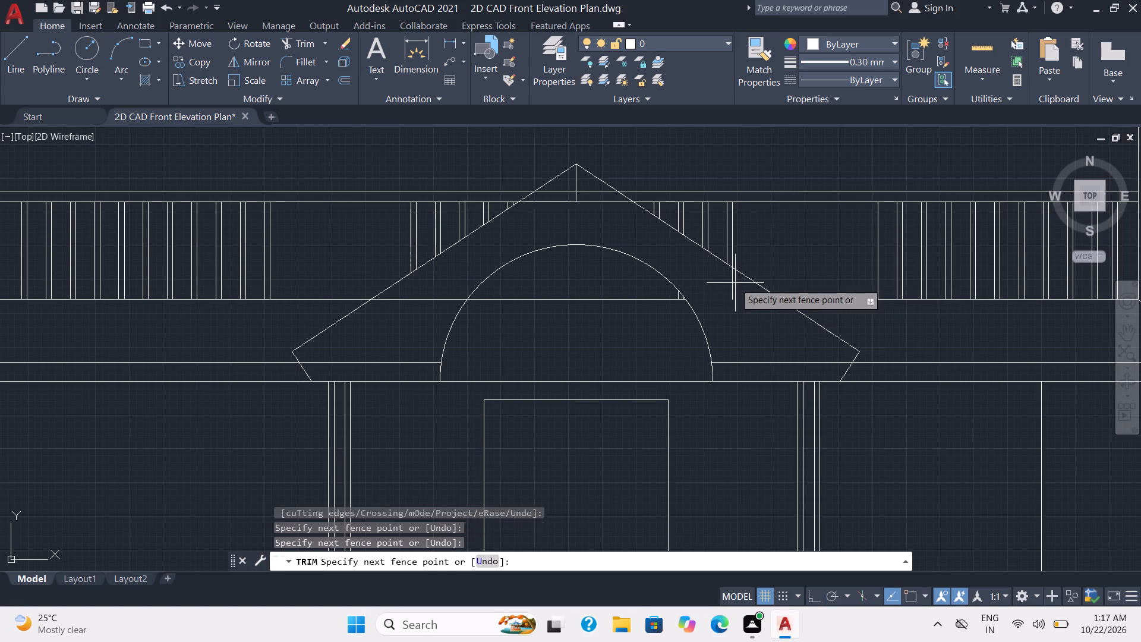
pyautogui.click(716, 283)
# Trim the roof's upper line inside the semicircle and left of it up to the gable slope, plus the leftover baluster stub at the arch.
pyautogui.moveTo(635, 294); pyautogui.dragTo(632, 321)
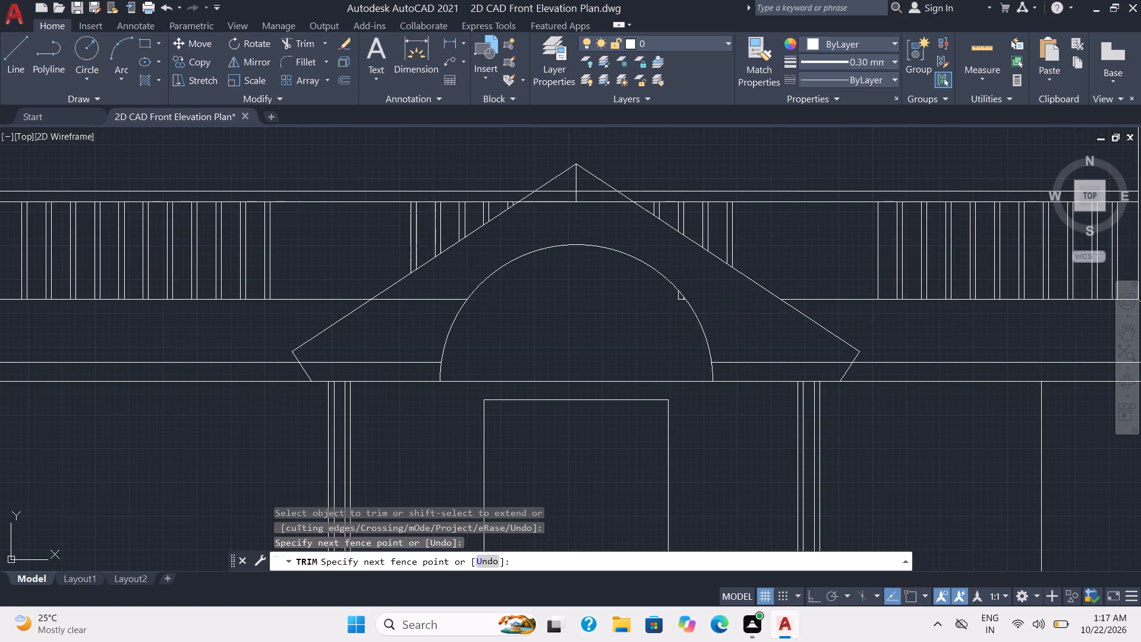
pyautogui.scroll(2, 656, 311)
pyautogui.click(709, 281)
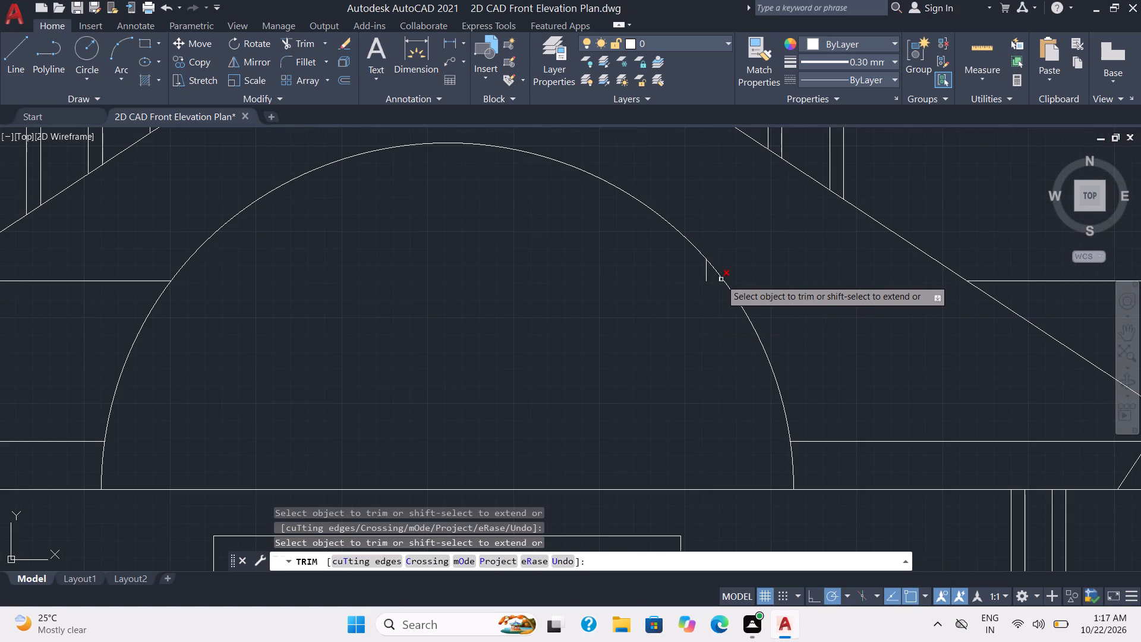
pyautogui.scroll(3, 719, 284)
pyautogui.click(716, 276)
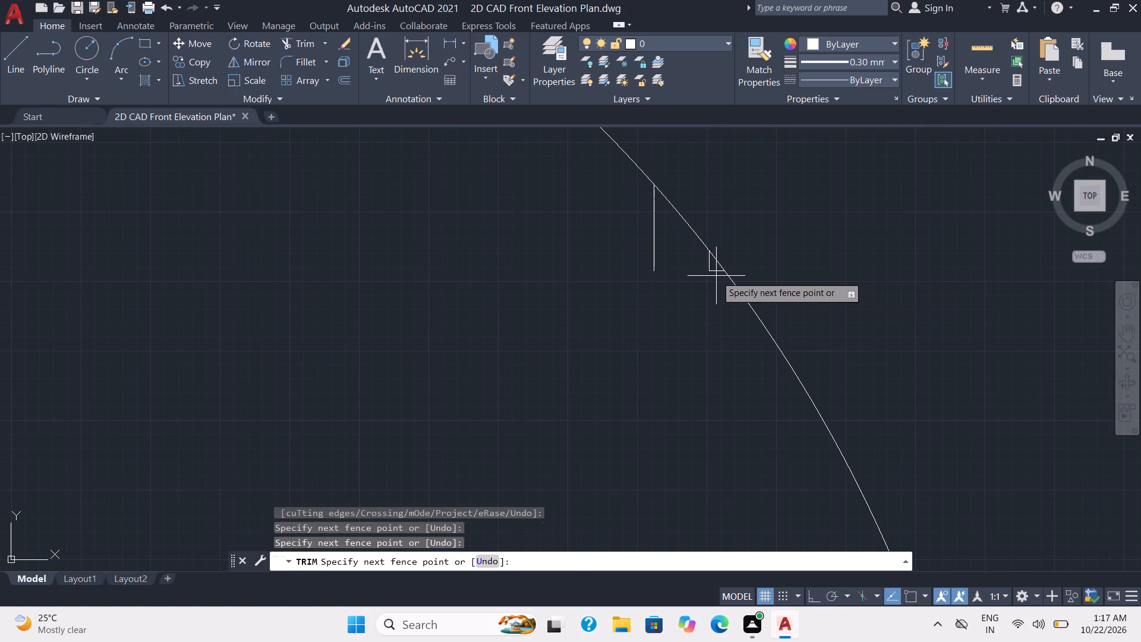
pyautogui.click(651, 218)
pyautogui.scroll(-2, 631, 226)
pyautogui.scroll(-2, 523, 234)
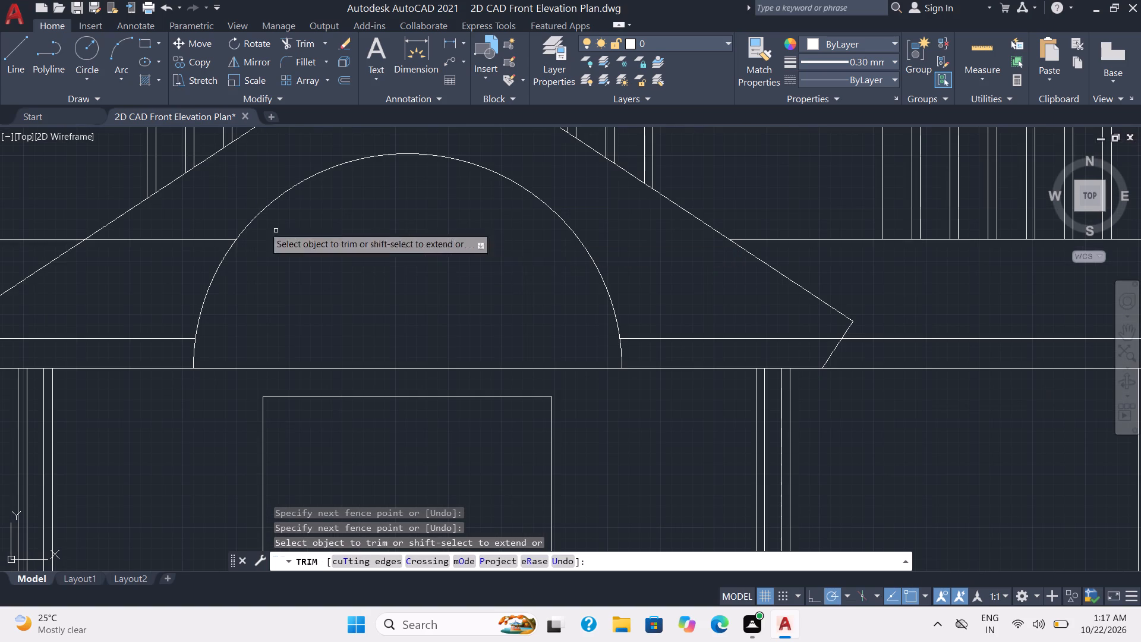
pyautogui.click(169, 238)
pyautogui.scroll(-2, 421, 309)
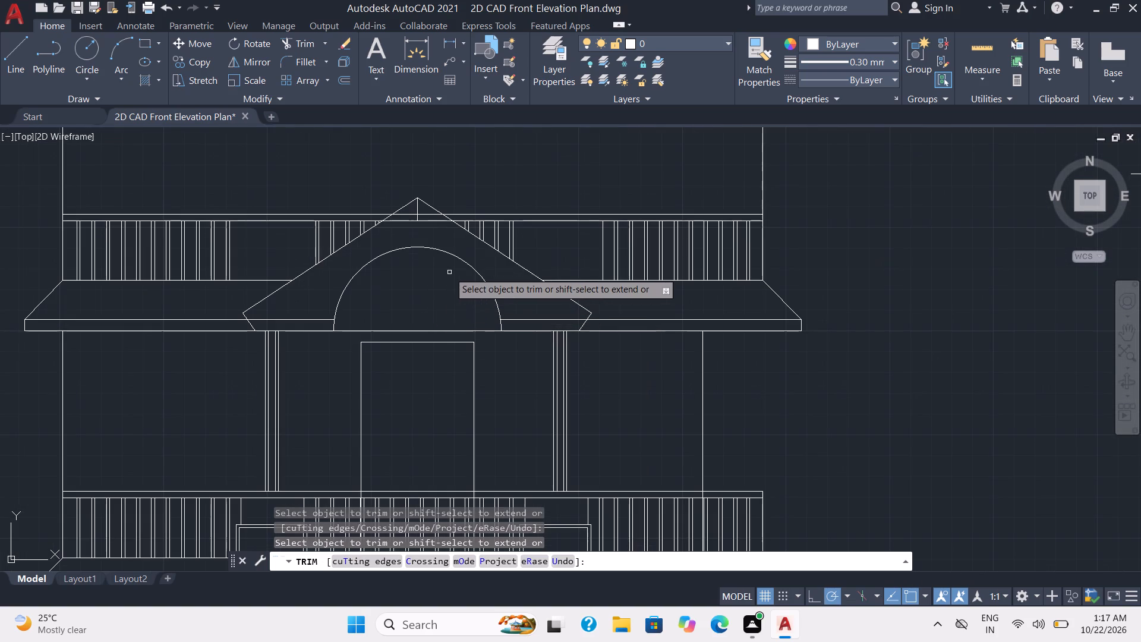
# Trim the eave's upper line between each gable edge and the semicircle, on both sides of the arch.
pyautogui.moveTo(450, 270); pyautogui.dragTo(500, 270, button='middle')
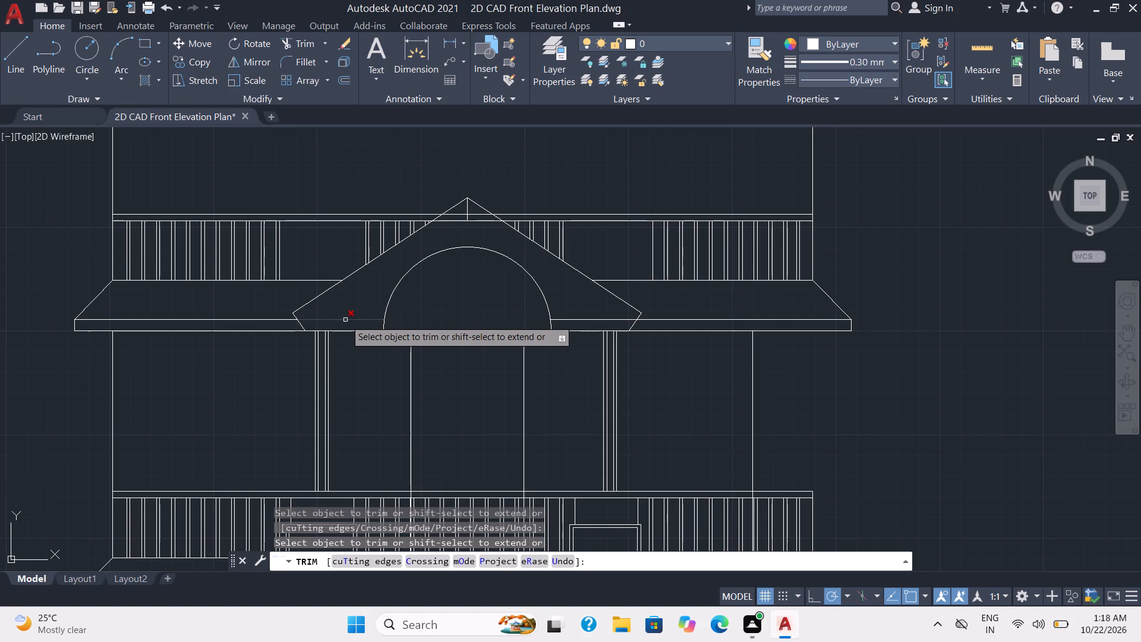
pyautogui.click(345, 320)
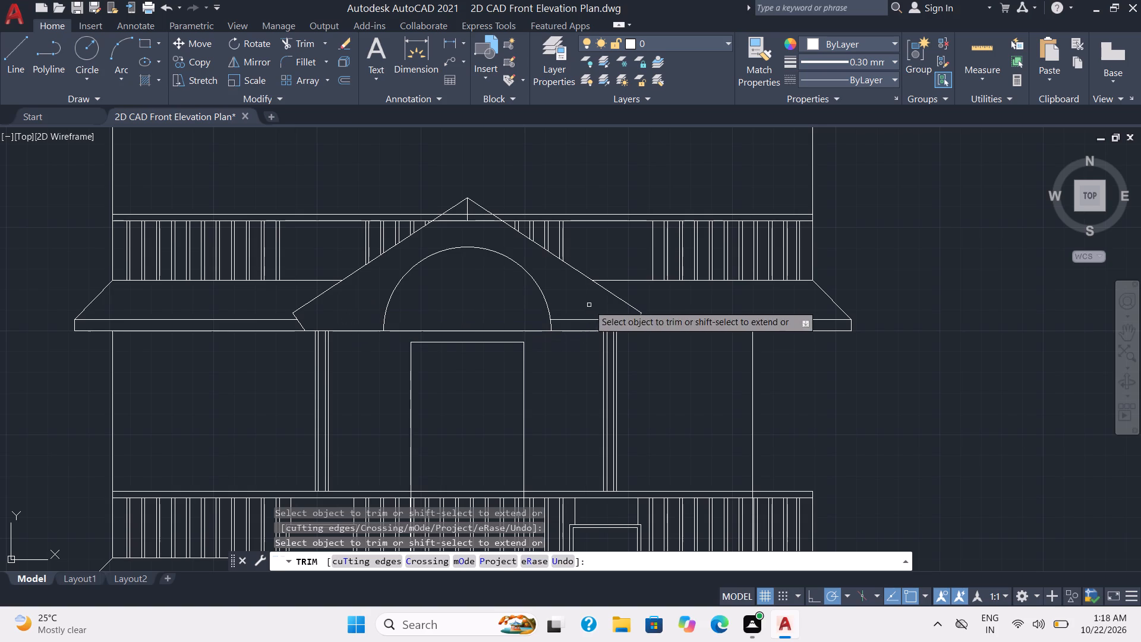
pyautogui.click(595, 320)
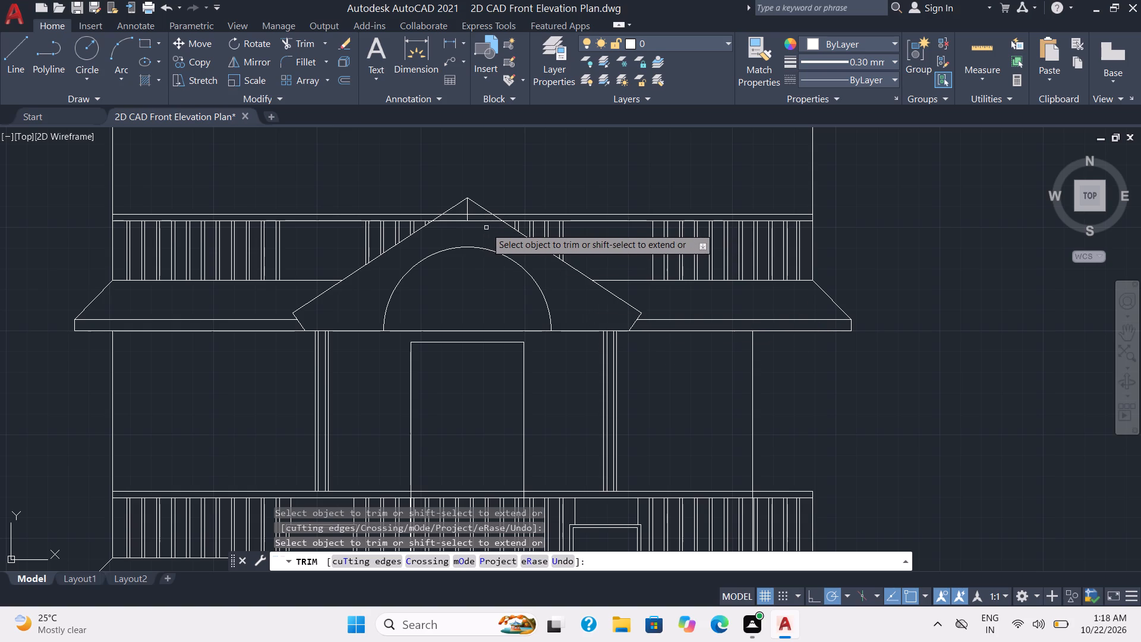
# Trim away the two railing top lines between the gable slopes and the short vertical line below the apex.
pyautogui.click(486, 228)
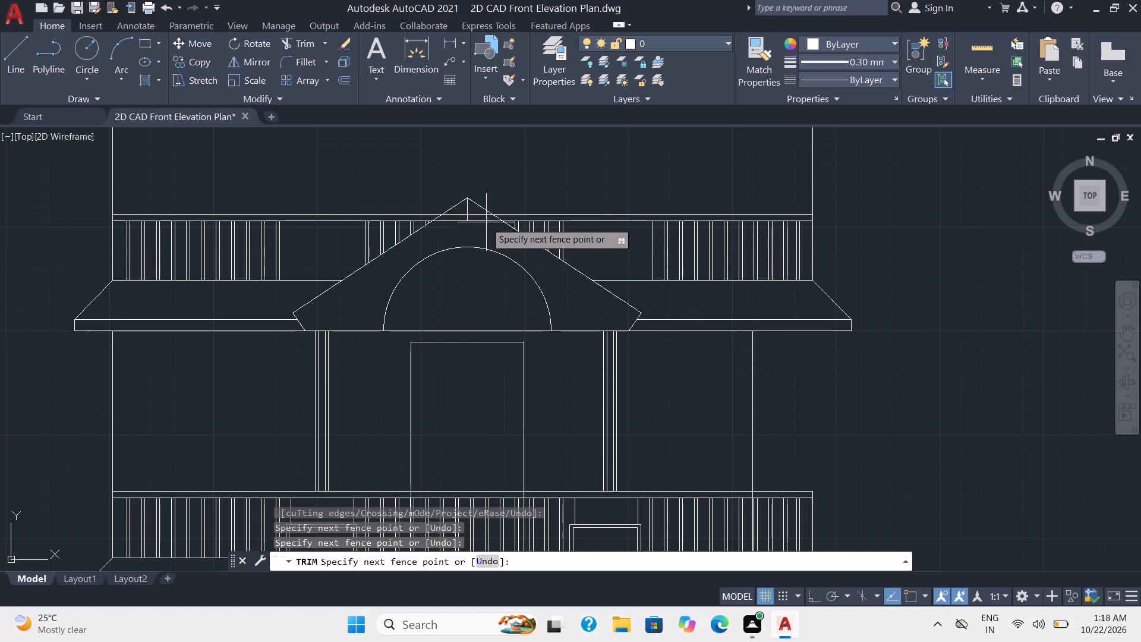
pyautogui.click(459, 205)
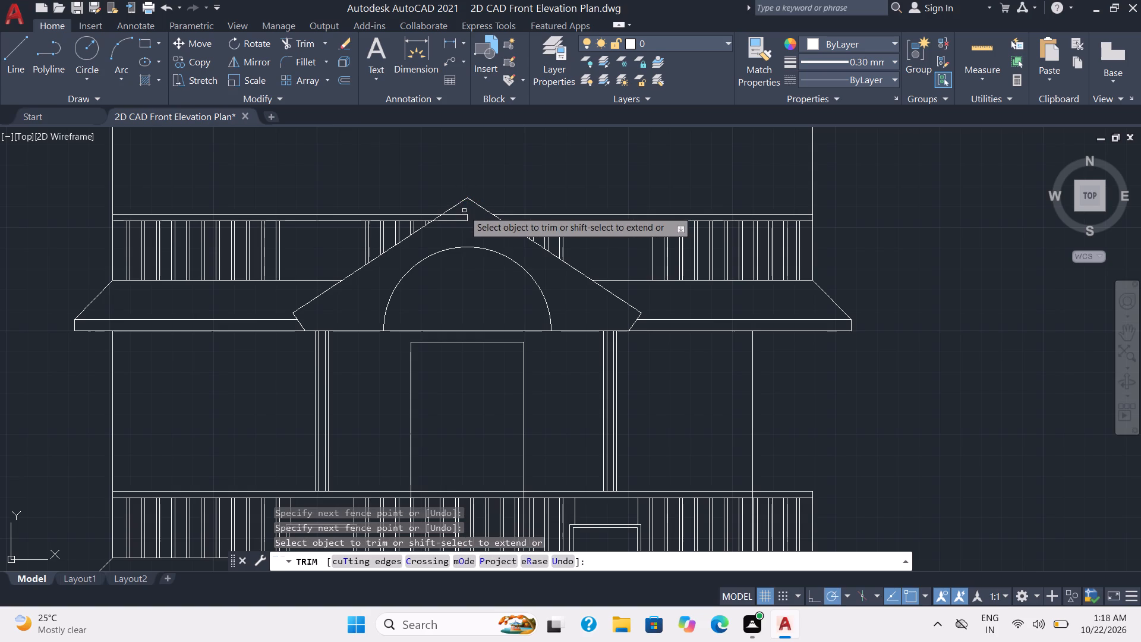
pyautogui.moveTo(468, 206); pyautogui.dragTo(455, 224)
pyautogui.click(467, 218)
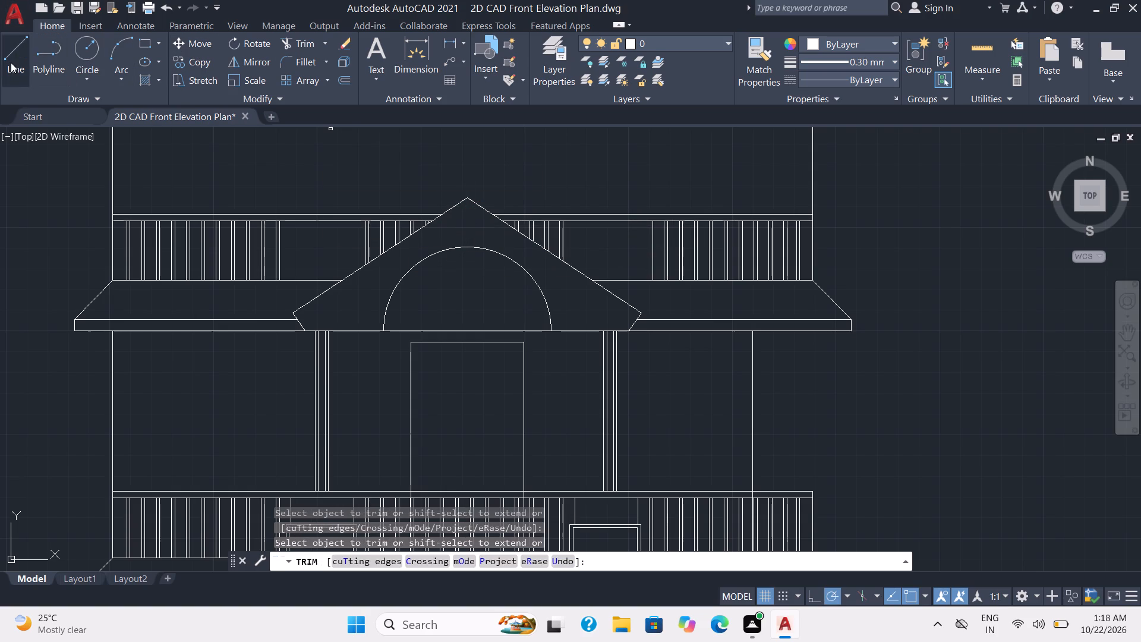
pyautogui.press('Escape')
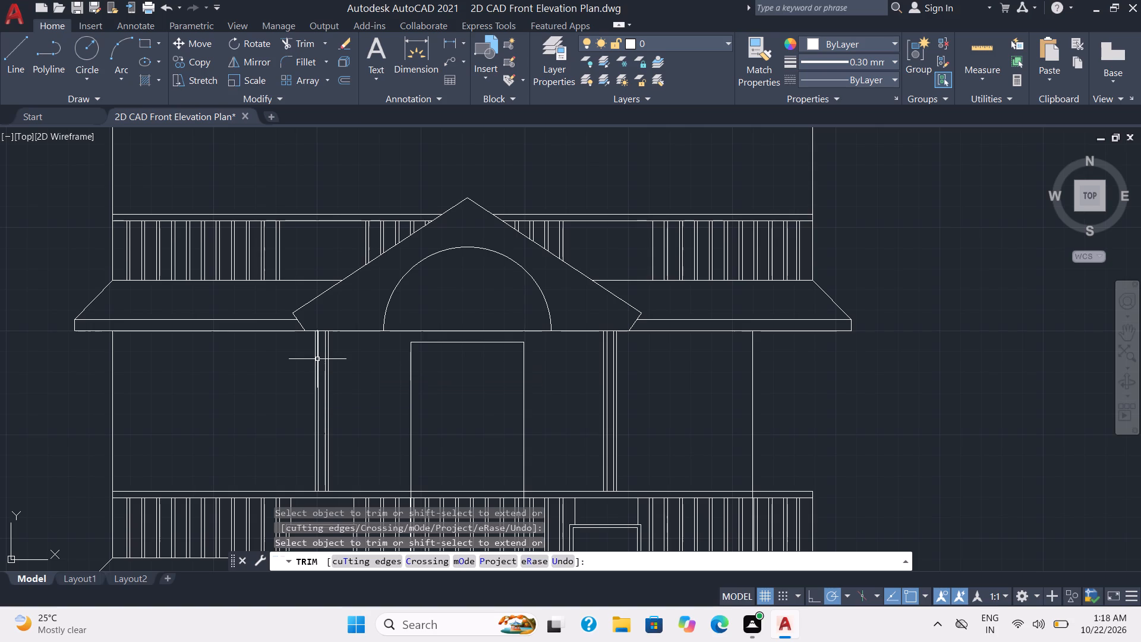
# Offset the gable's left slope and left return inward by 3" and the eave's bottom line upward by 3".
pyautogui.write('o\\')
pyautogui.press('BackSpace')
pyautogui.press('Return')
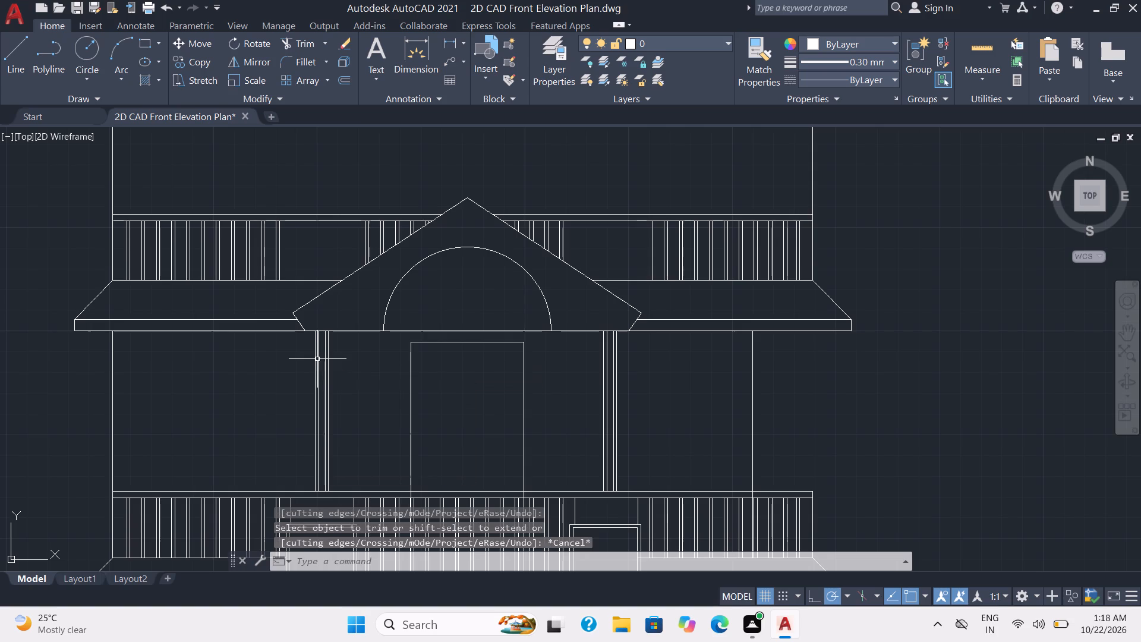
pyautogui.press('3')
pyautogui.press('Return')
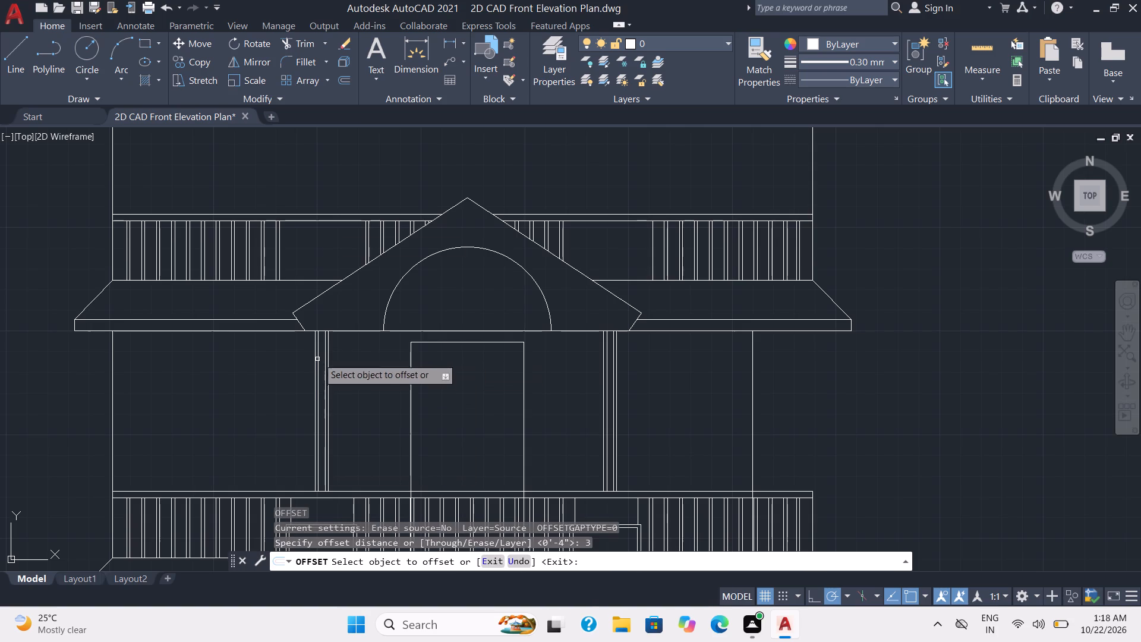
pyautogui.click(359, 269)
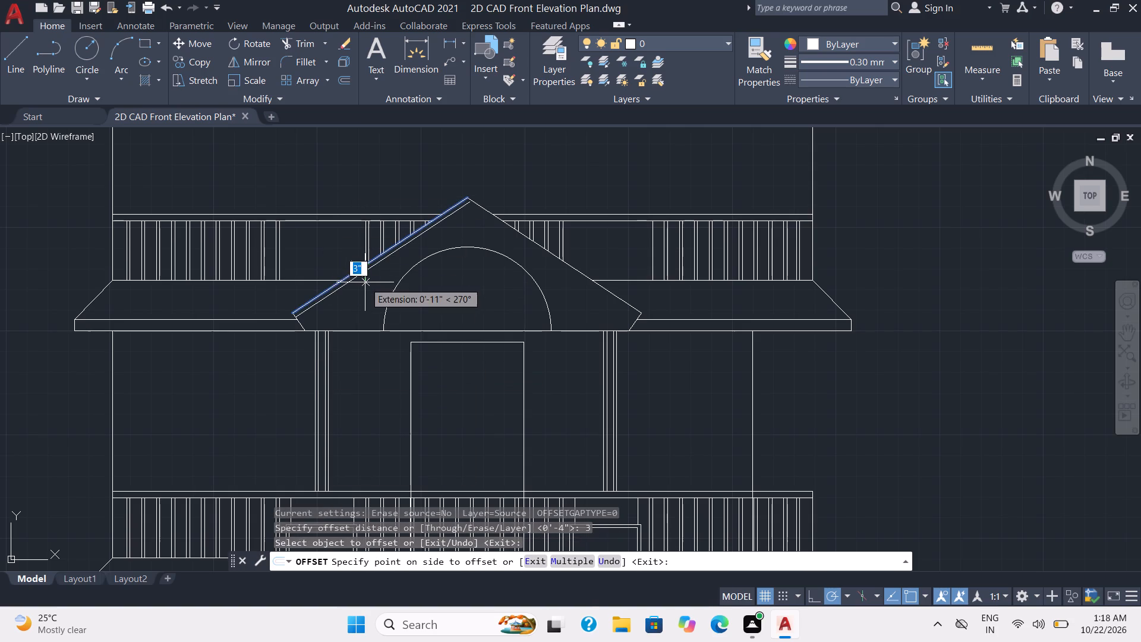
pyautogui.click(365, 282)
pyautogui.click(301, 325)
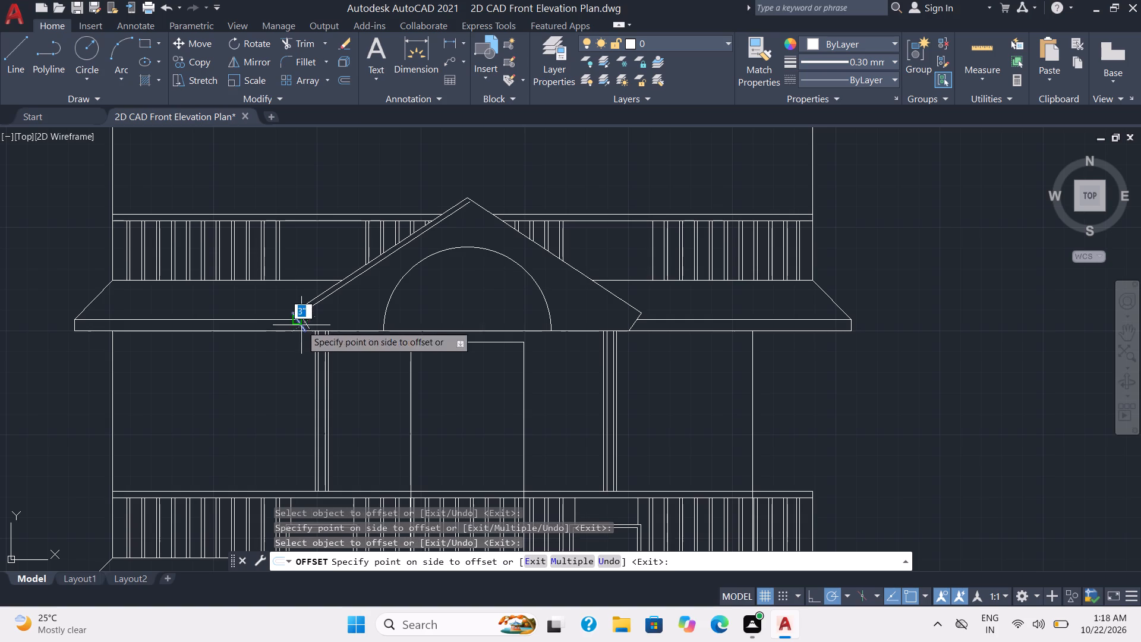
pyautogui.click(315, 317)
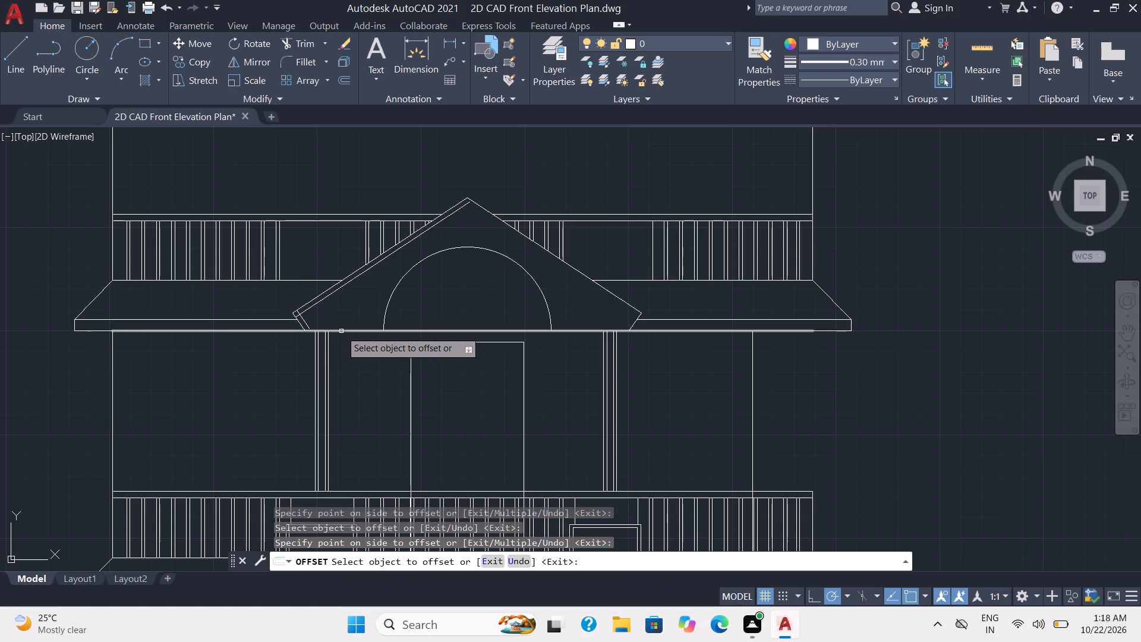
pyautogui.click(342, 331)
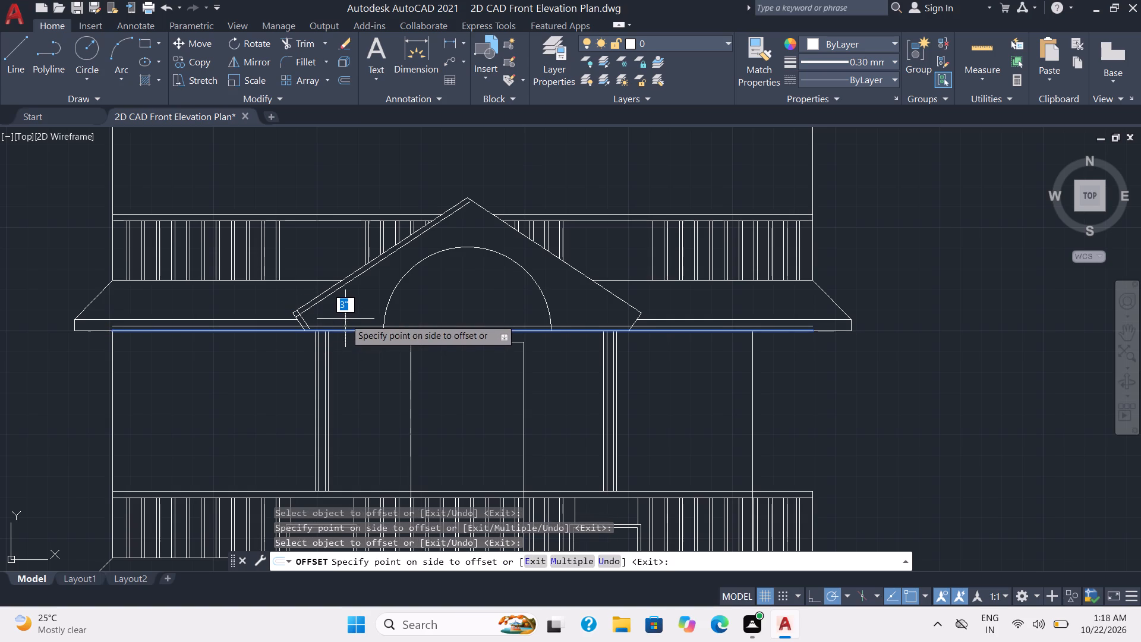
pyautogui.click(345, 319)
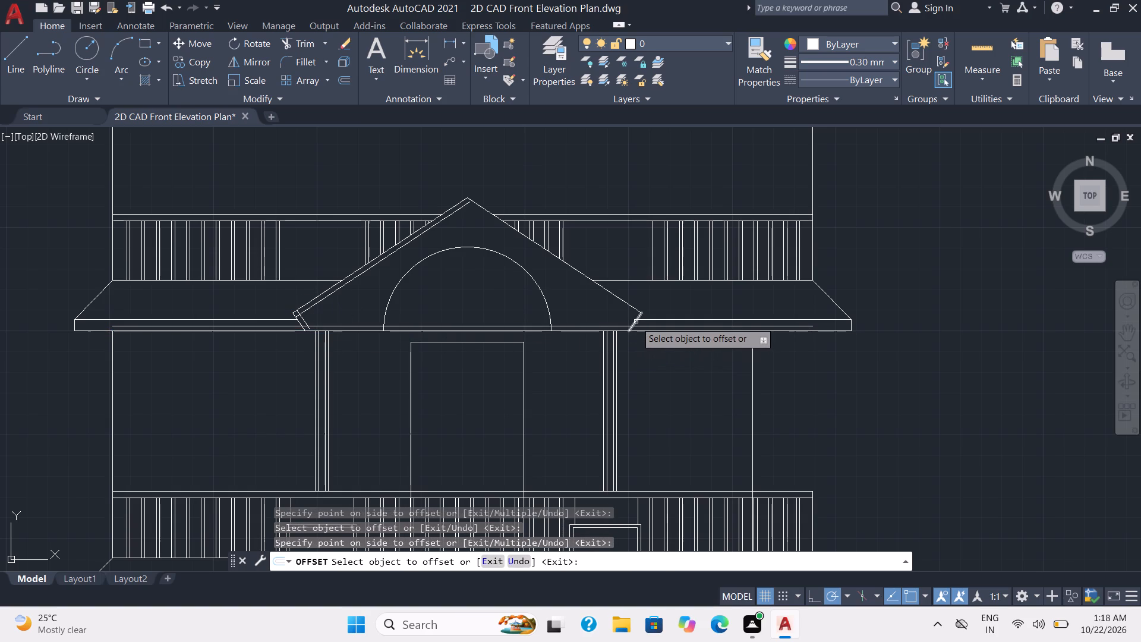
# Offset the gable's right return and right slope inward by 3", deleting the stray copy outside the right slope.
pyautogui.click(636, 322)
pyautogui.click(619, 314)
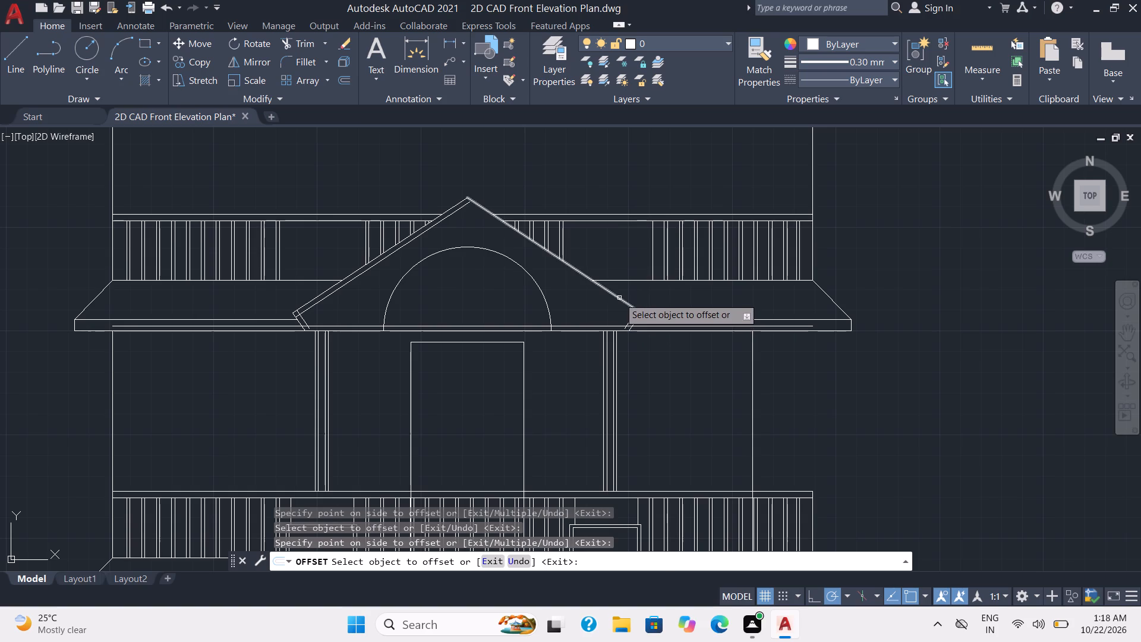
pyautogui.click(619, 297)
pyautogui.click(611, 301)
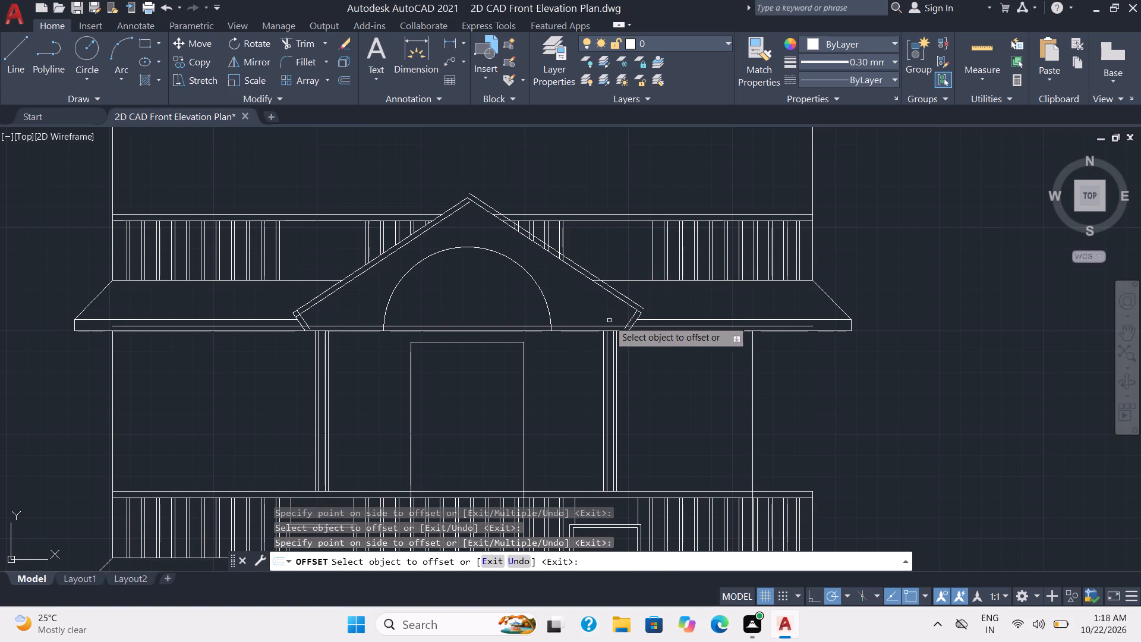
pyautogui.click(617, 297)
pyautogui.click(601, 304)
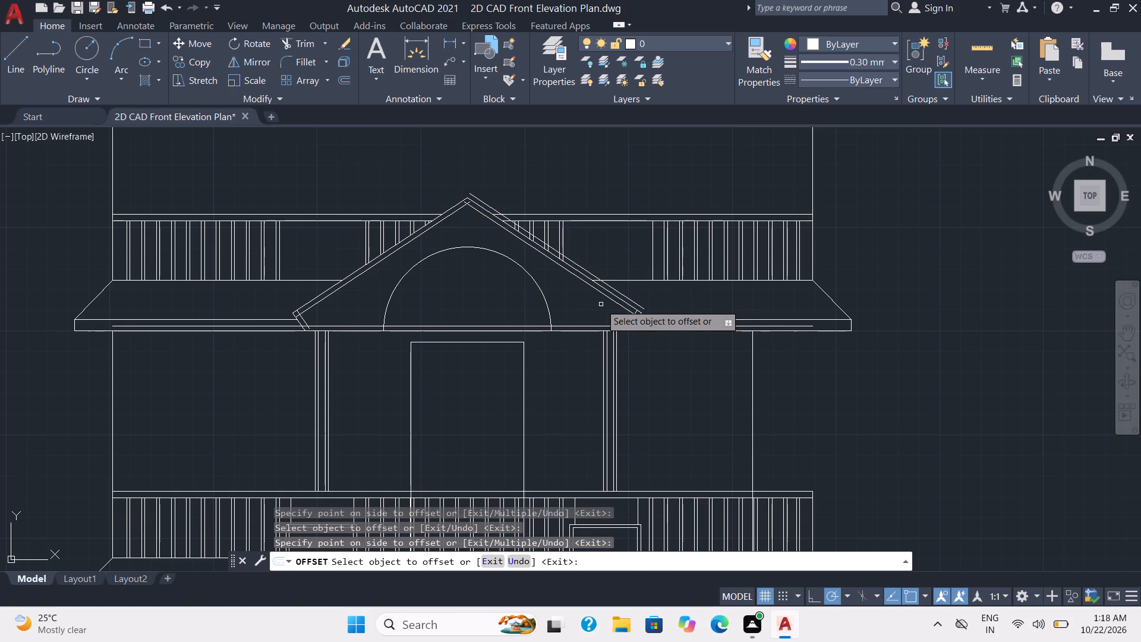
pyautogui.press('Escape')
pyautogui.click(593, 272)
pyautogui.press('Delete')
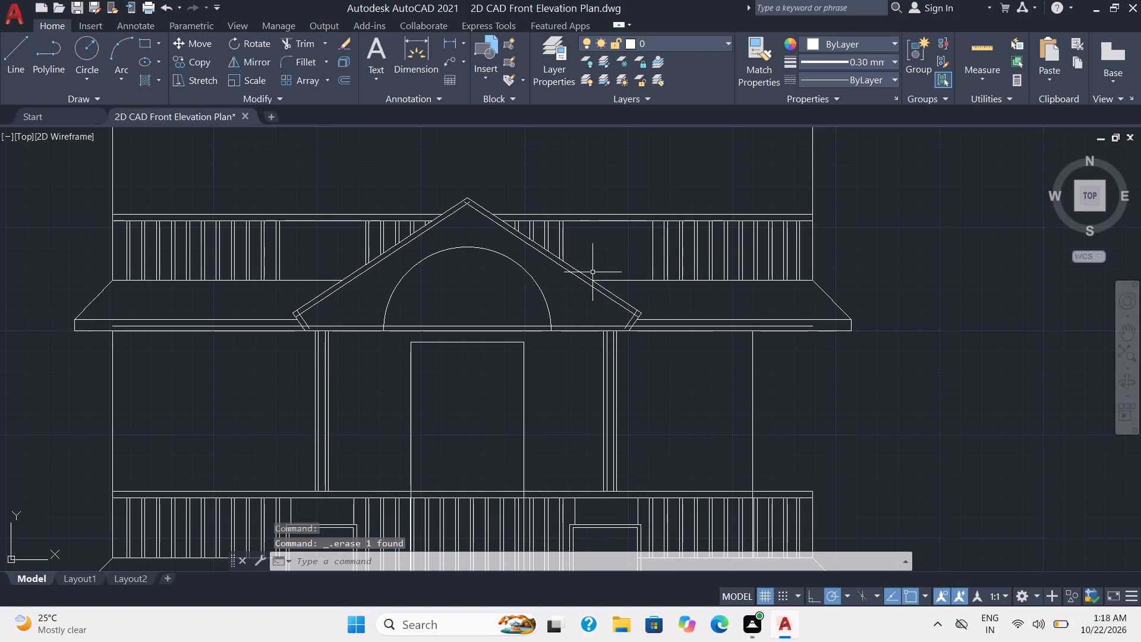
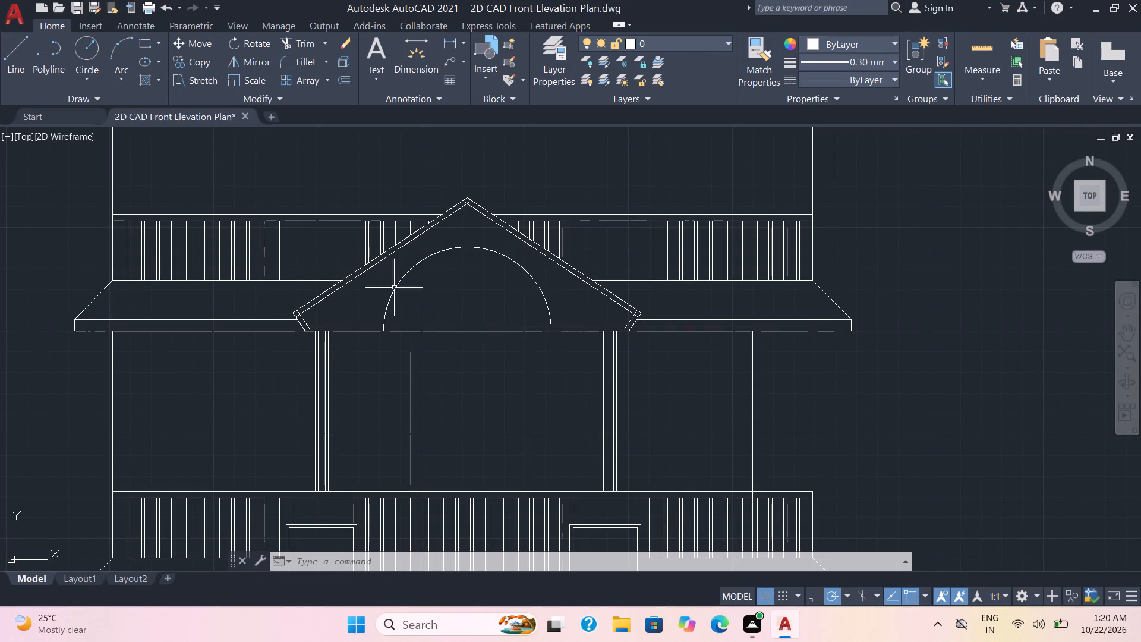
# Trim the overlapping ends of the inner border lines at the gable's left corner, down to the border's base line.
pyautogui.scroll(1, 384, 269)
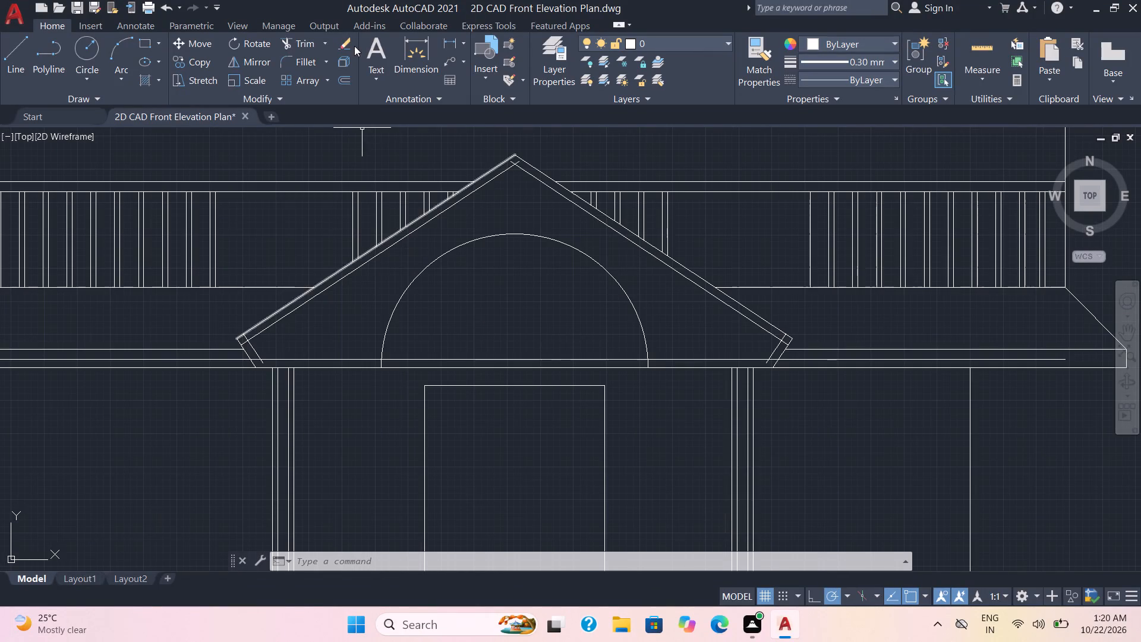
pyautogui.click(298, 45)
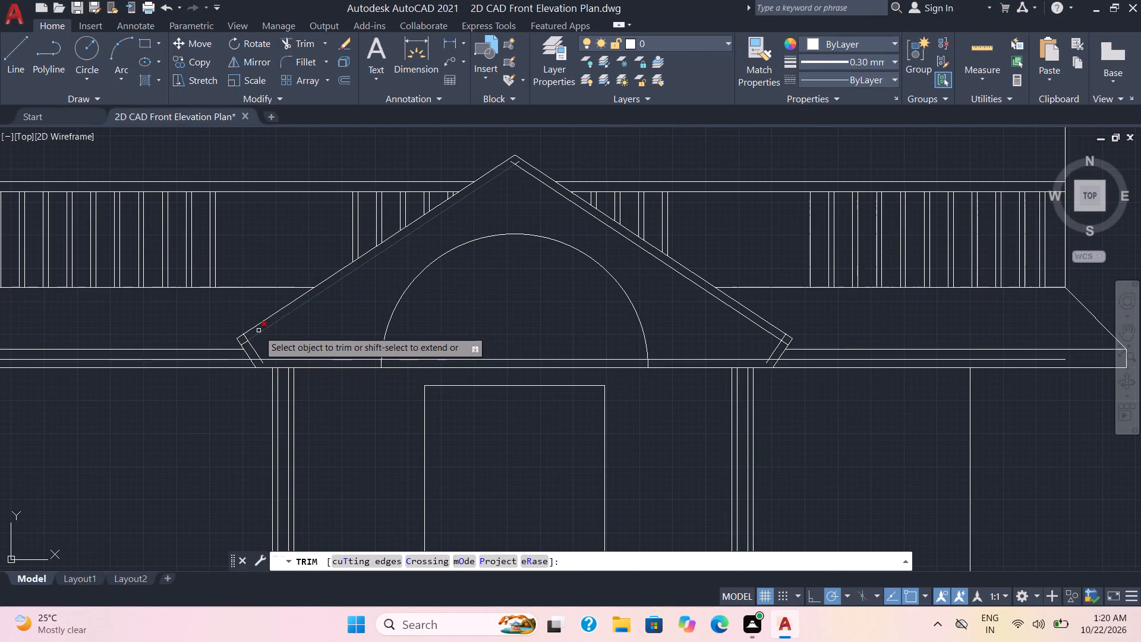
pyautogui.scroll(2, 241, 332)
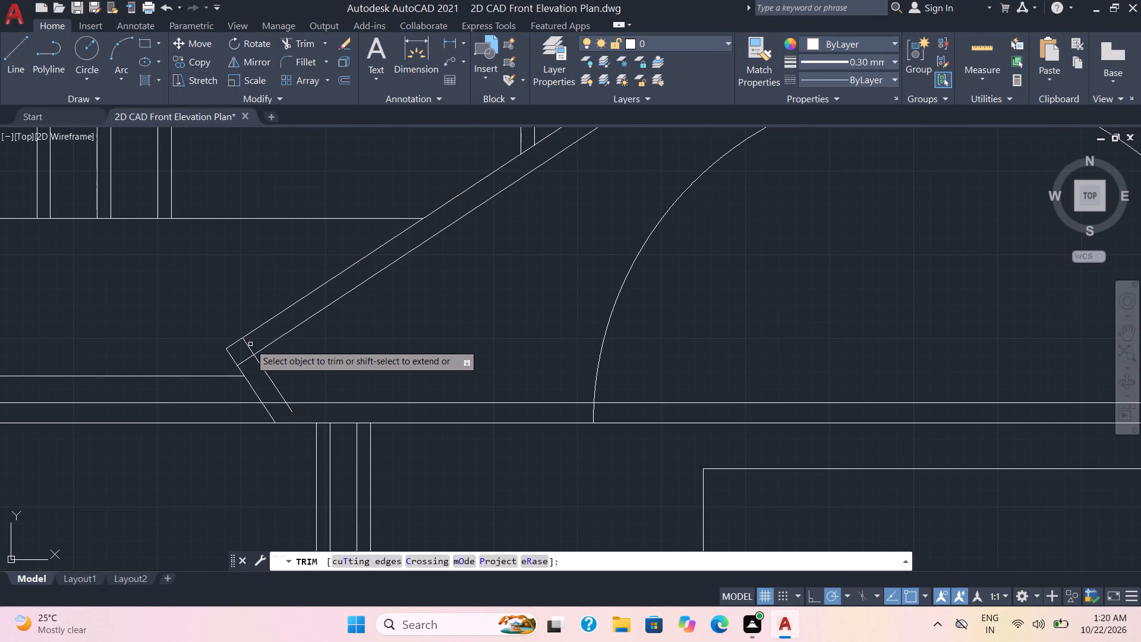
pyautogui.click(248, 347)
pyautogui.click(248, 358)
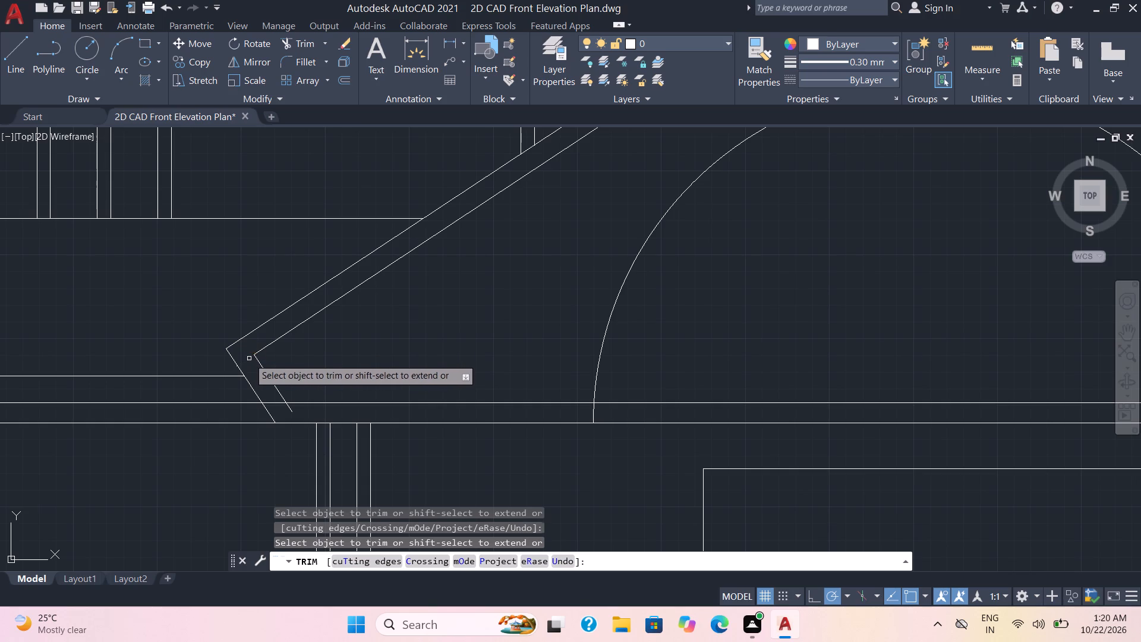
pyautogui.click(274, 404)
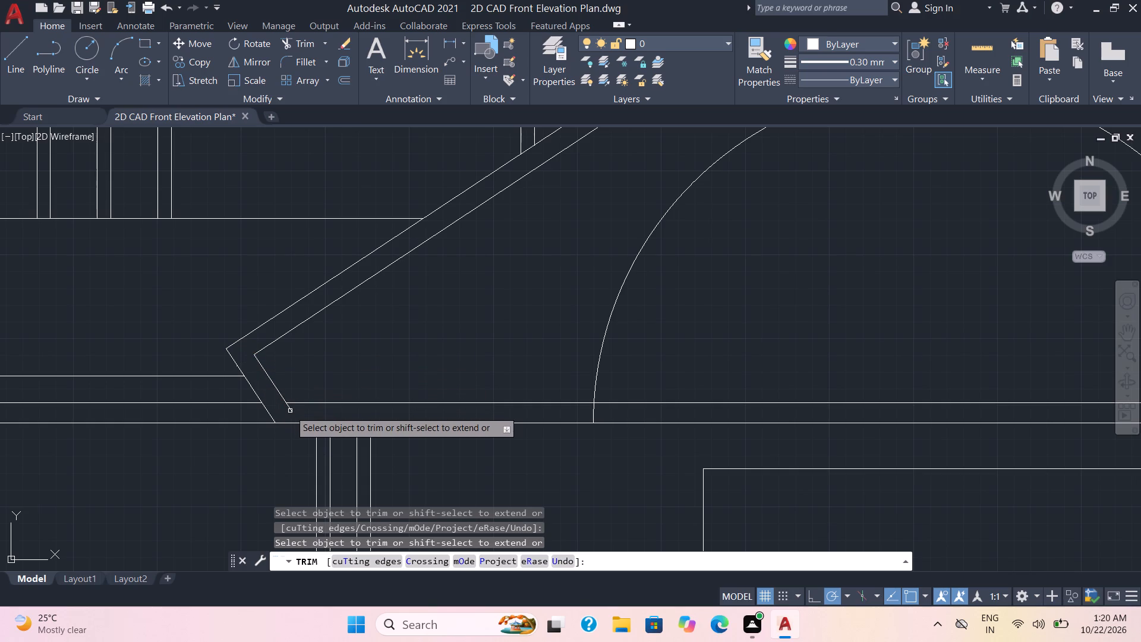
pyautogui.click(292, 411)
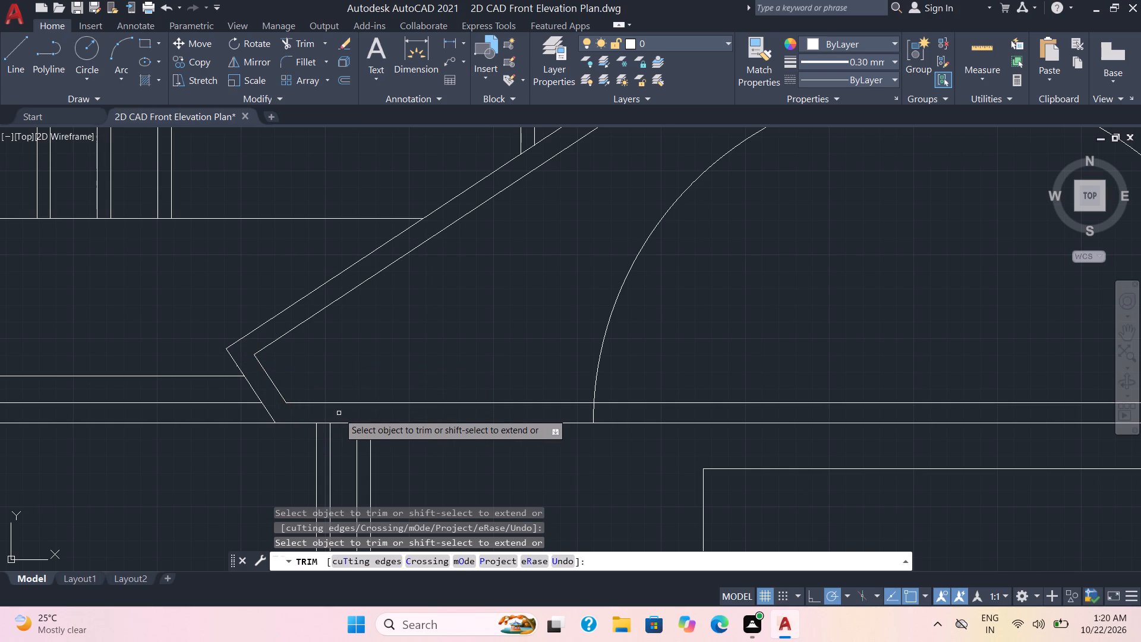
# Trim the border's base line inside the semicircle and beyond the gable's left return.
pyautogui.scroll(-1, 339, 415)
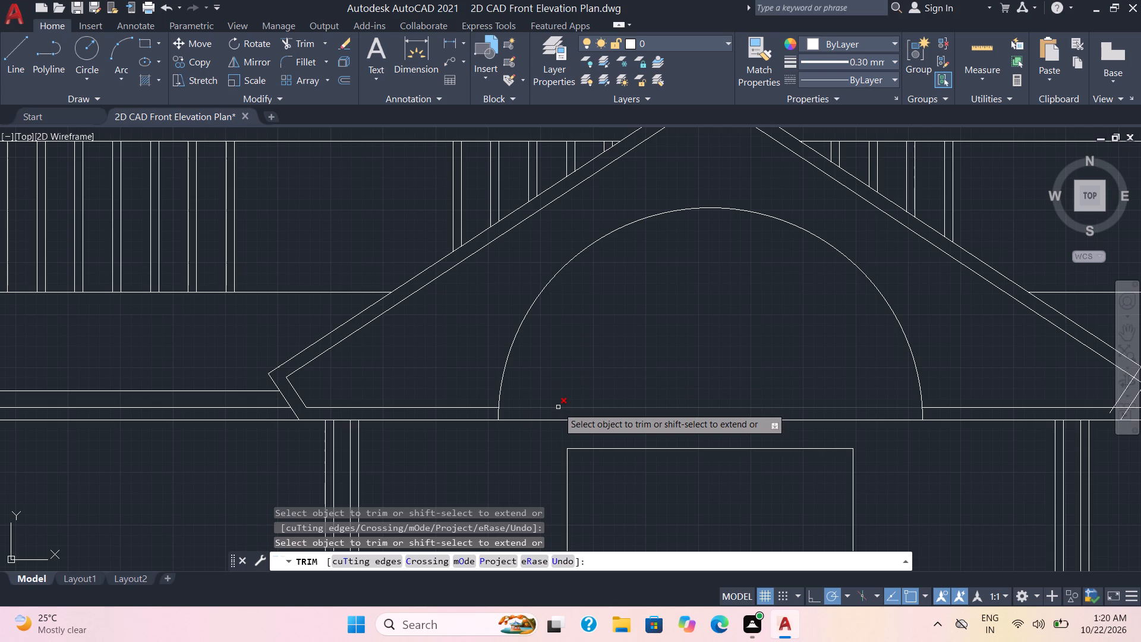
pyautogui.click(558, 407)
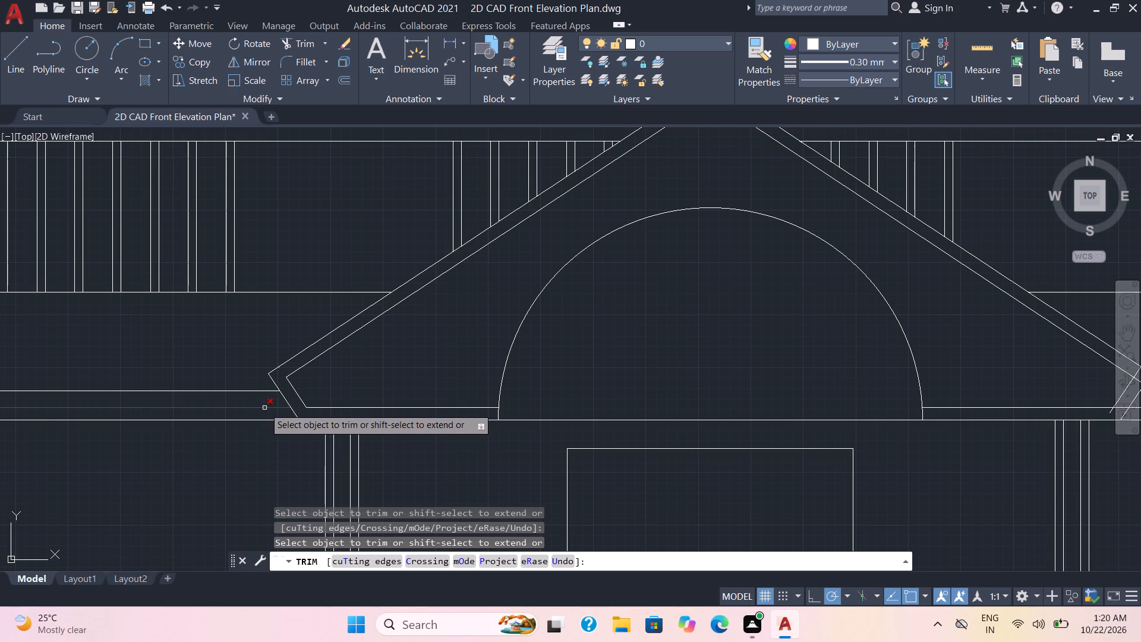
pyautogui.click(264, 408)
pyautogui.scroll(-1, 556, 426)
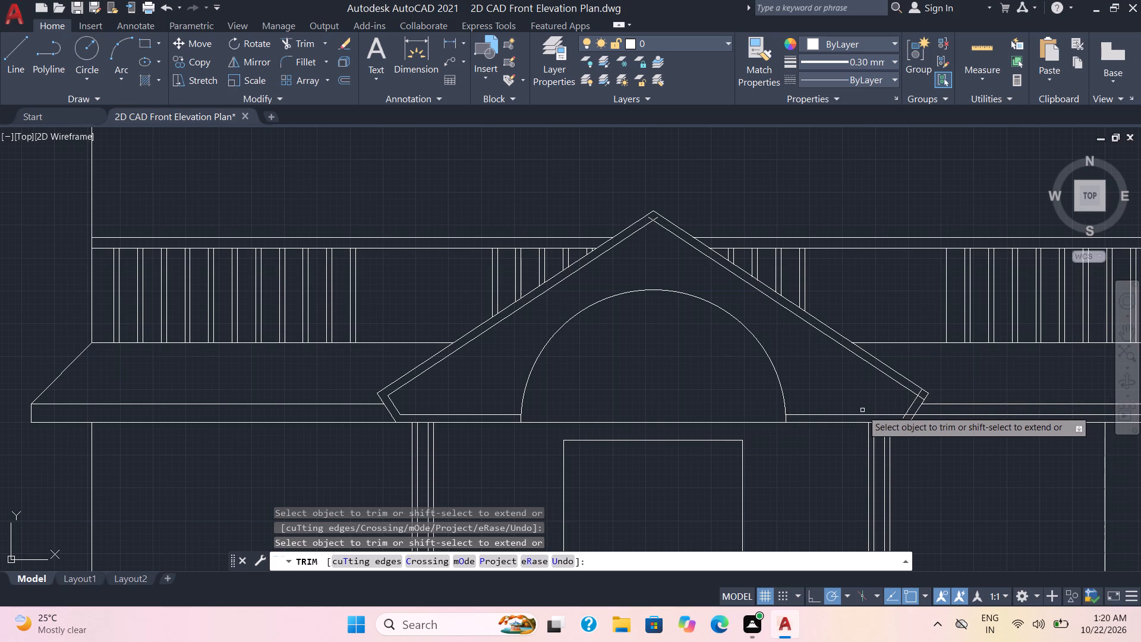
# Trim the border's base line beyond the gable's right return and the overlapping inner border ends at the right corner.
pyautogui.click(858, 414)
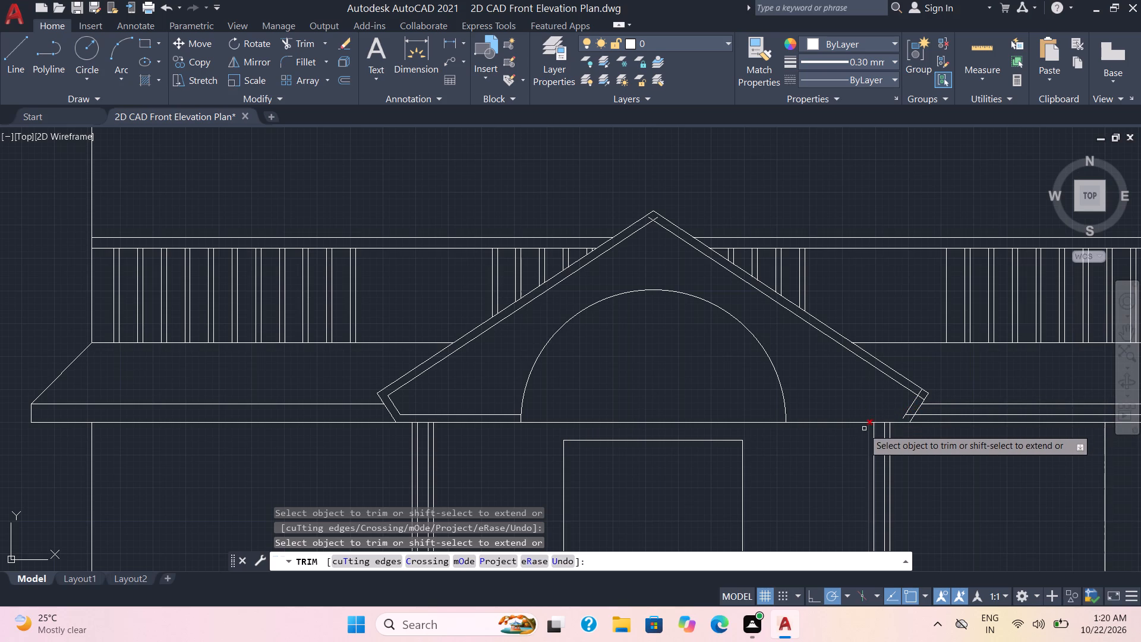
pyautogui.hotkey('ctrl', 'z')
pyautogui.scroll(-1, 901, 411)
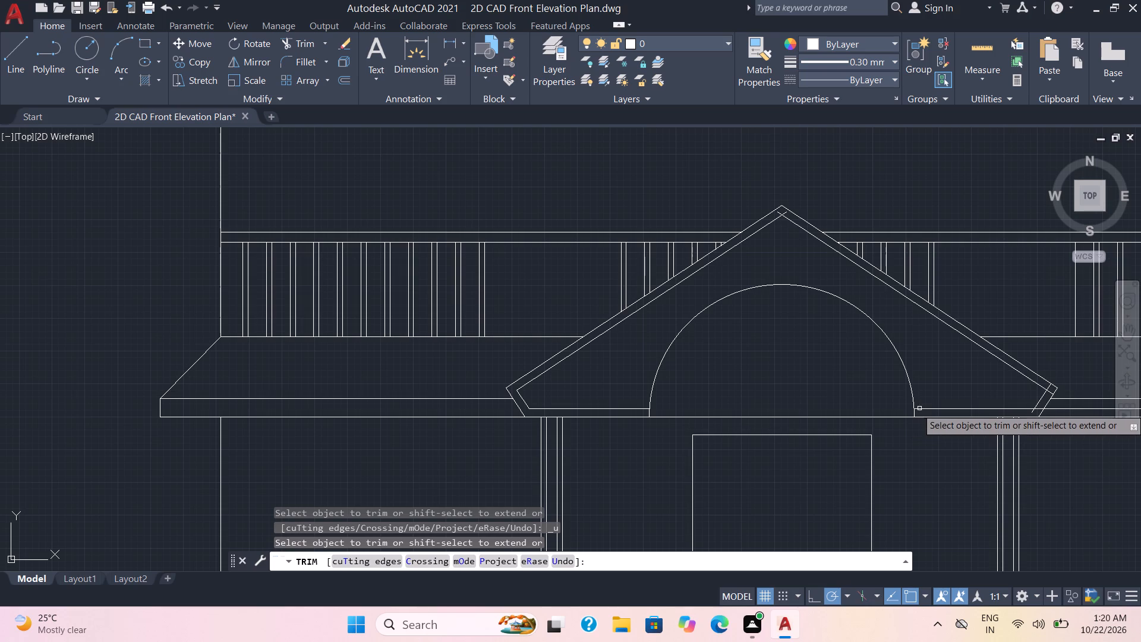
pyautogui.click(1054, 409)
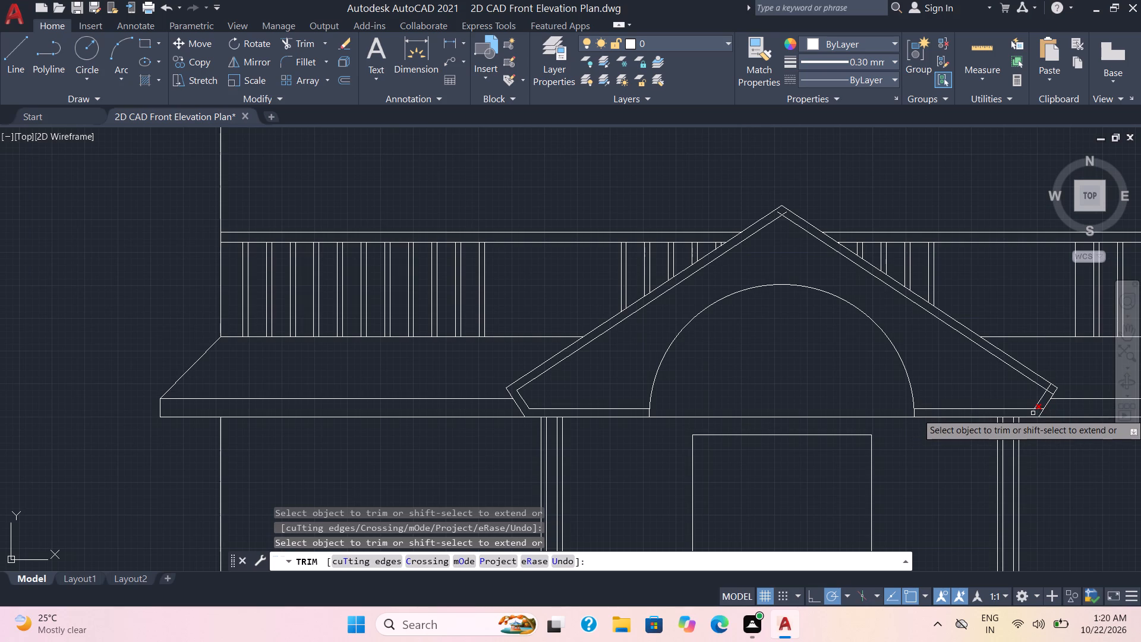
pyautogui.click(1033, 413)
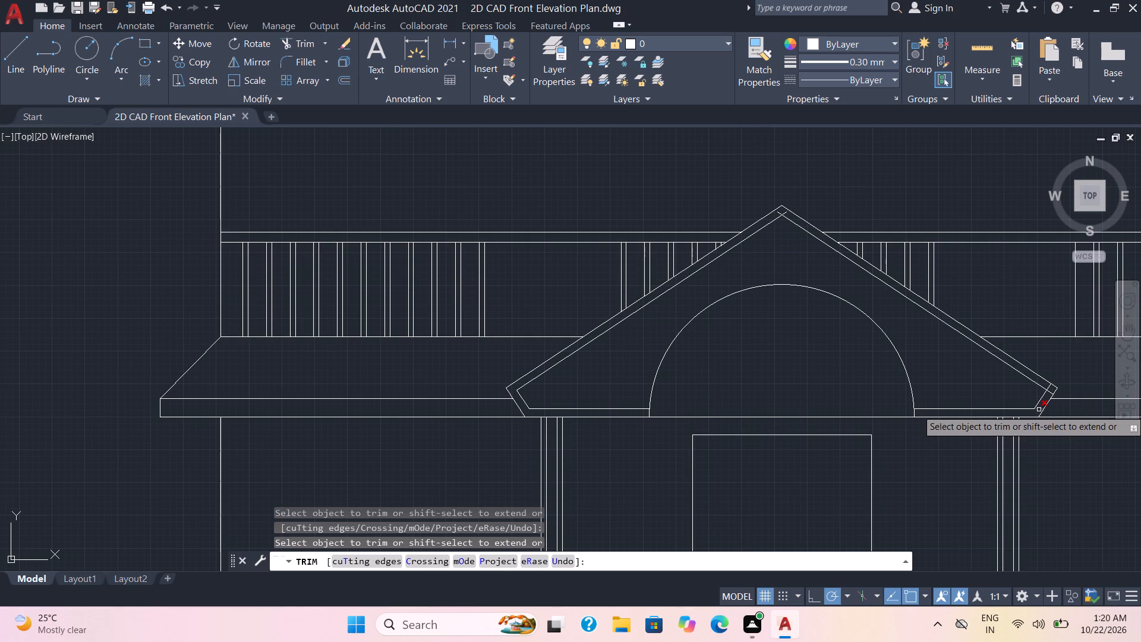
pyautogui.click(1039, 410)
pyautogui.click(1050, 392)
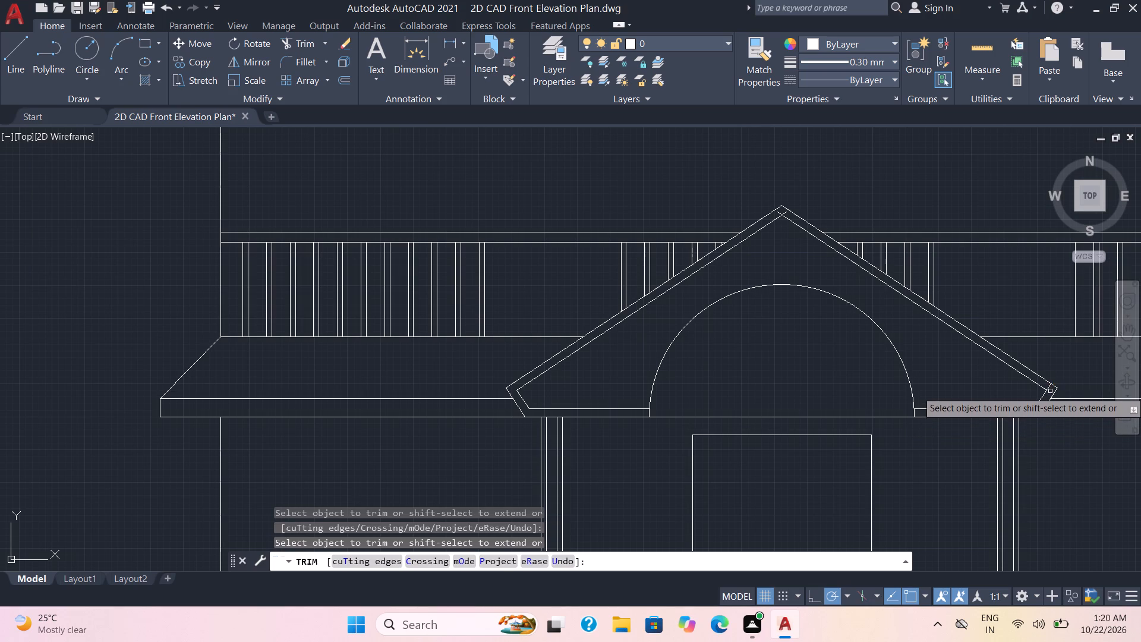
pyautogui.click(1049, 387)
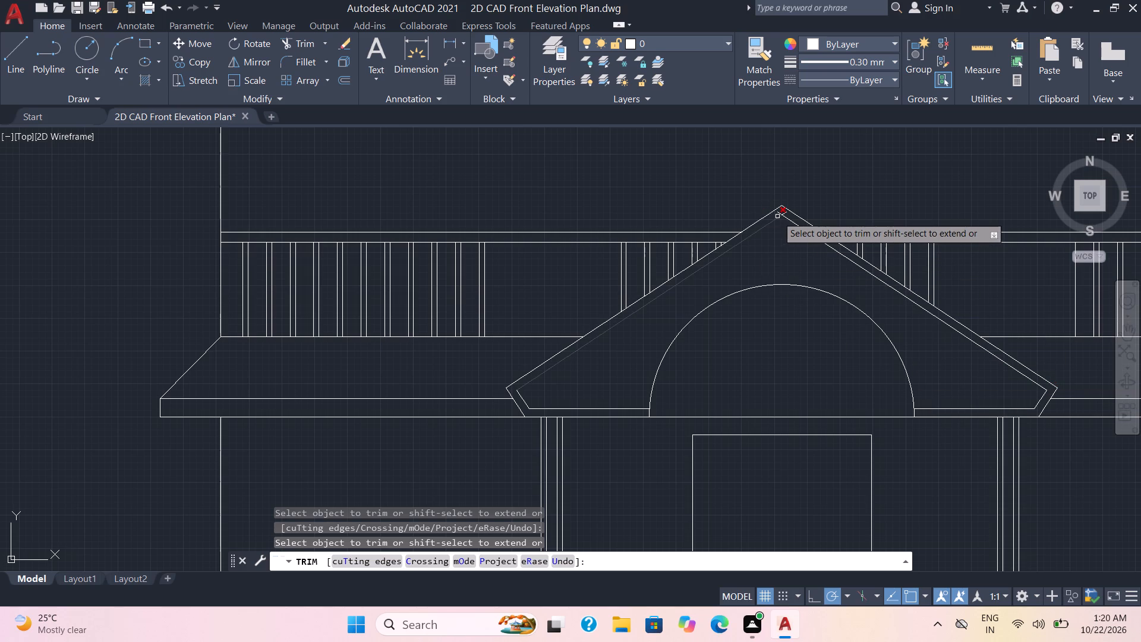
# Trim the two crossing inner border ends below the gable's apex so they meet at a point.
pyautogui.click(778, 213)
pyautogui.scroll(2, 781, 213)
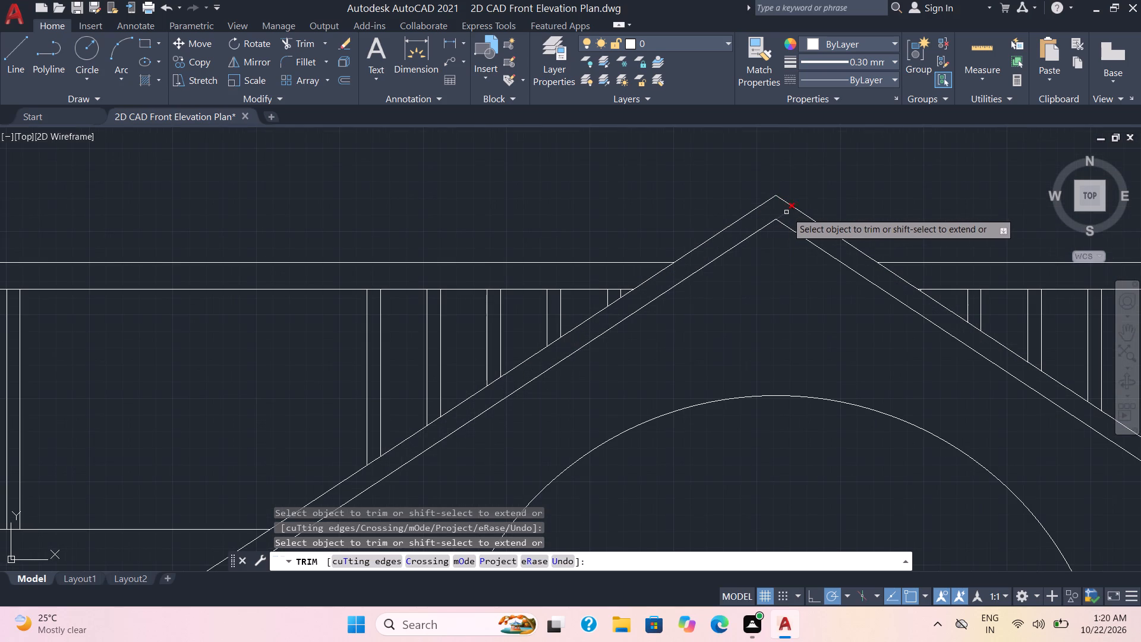
pyautogui.click(786, 214)
pyautogui.scroll(-2, 787, 215)
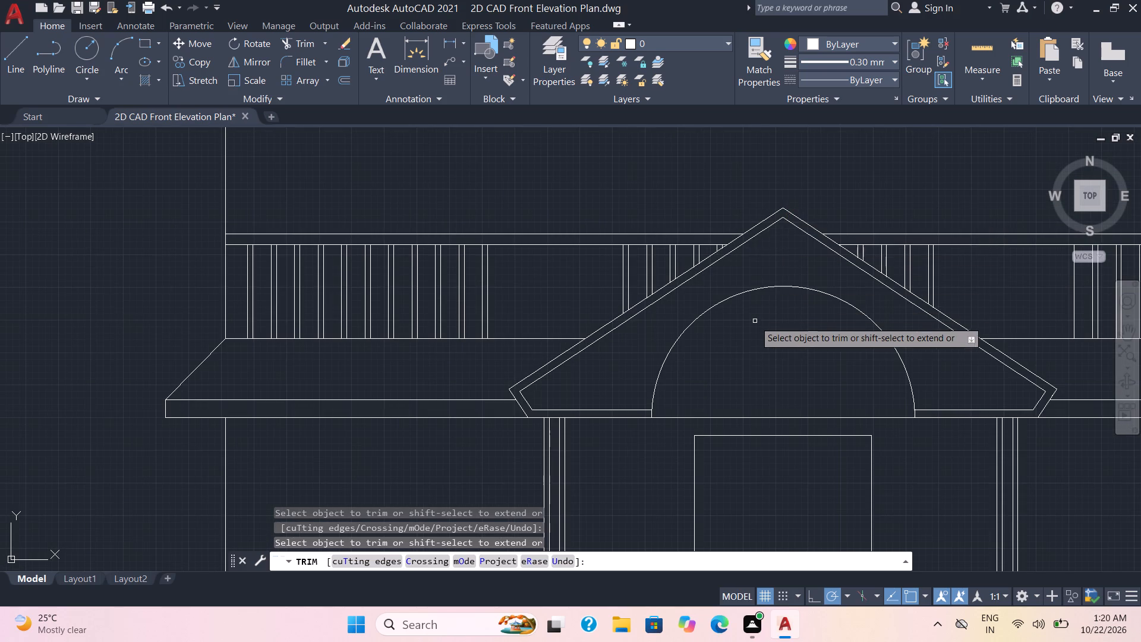
pyautogui.scroll(-1, 755, 326)
pyautogui.moveTo(755, 326); pyautogui.dragTo(714, 335, button='middle')
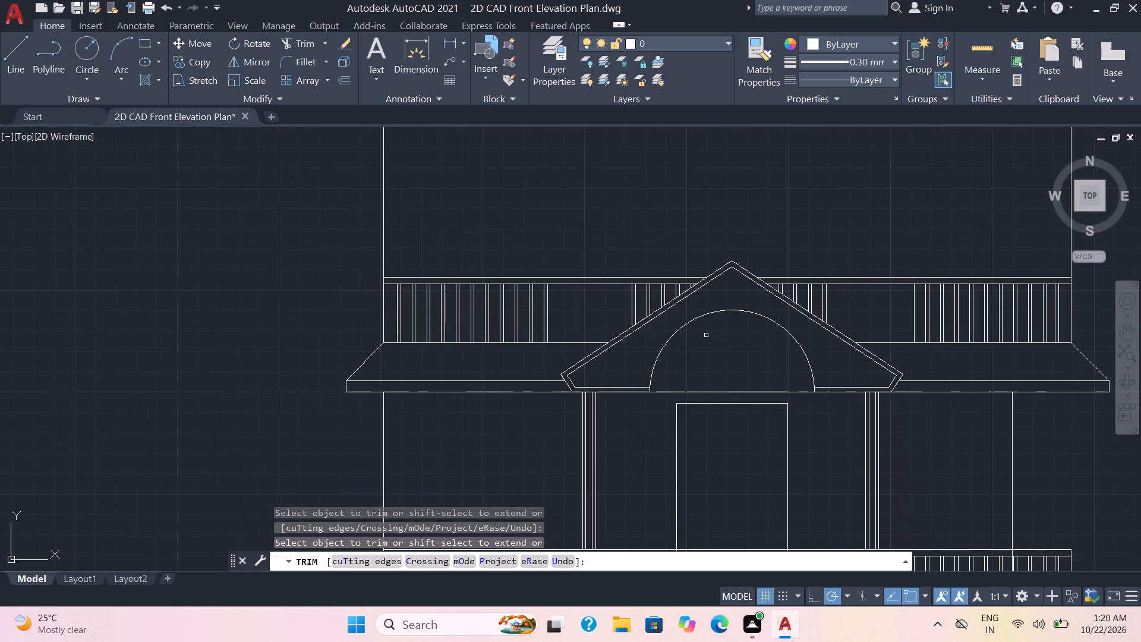
pyautogui.moveTo(708, 350); pyautogui.dragTo(540, 347, button='middle')
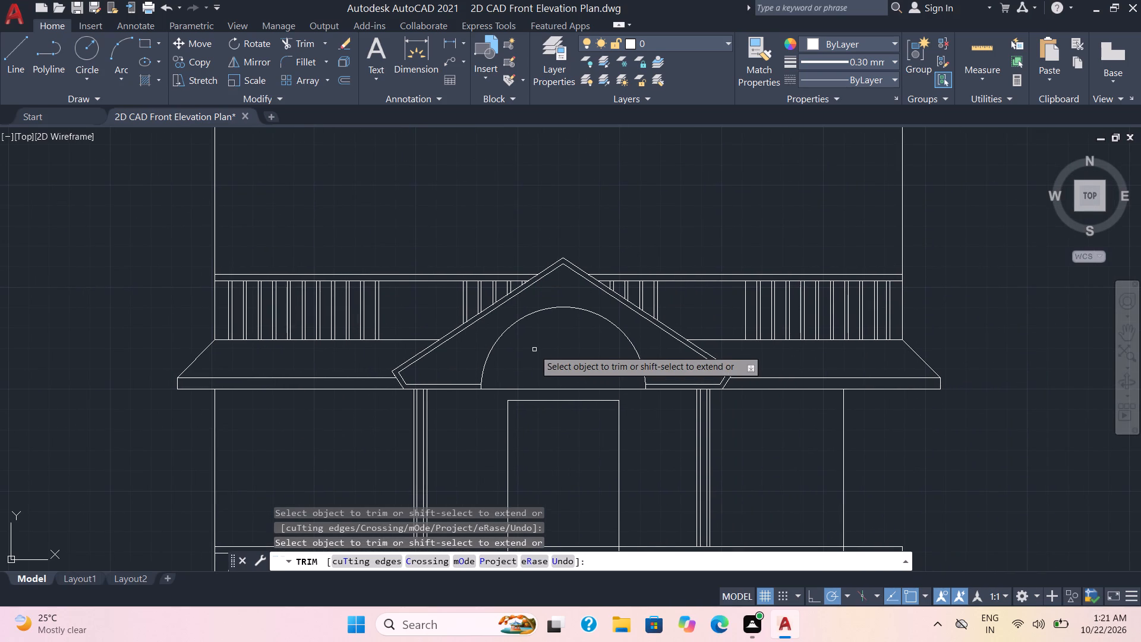
pyautogui.press('Escape')
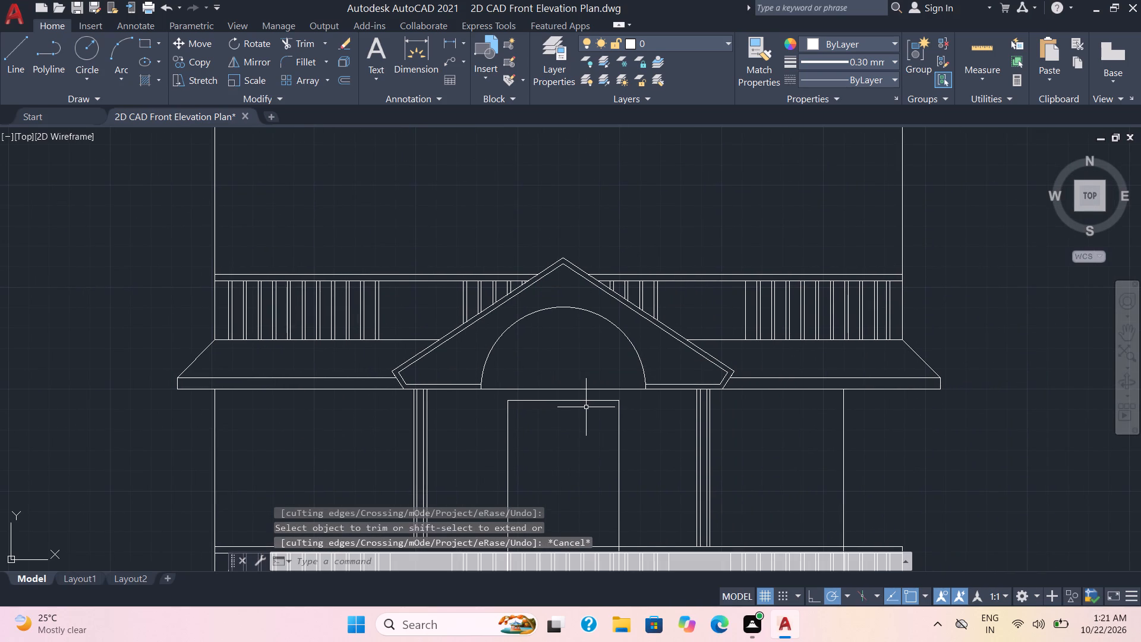
# Offset the semicircular arch inward by 3", and offset the resulting arc inward by another 3".
pyautogui.press('o')
pyautogui.press('Return')
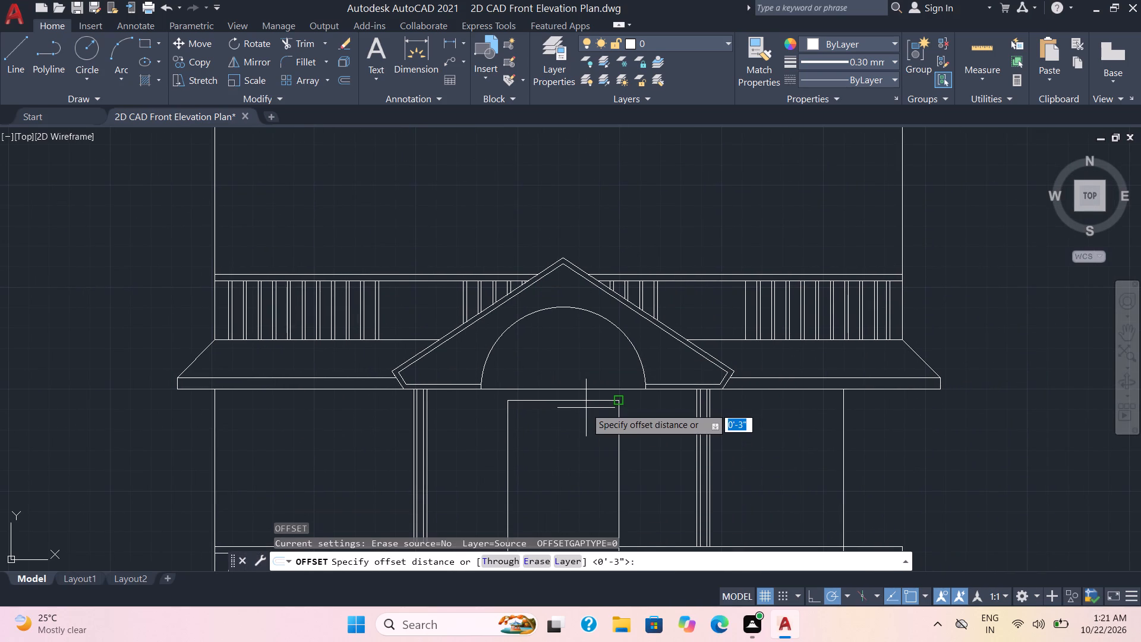
pyautogui.press('3')
pyautogui.press('Return')
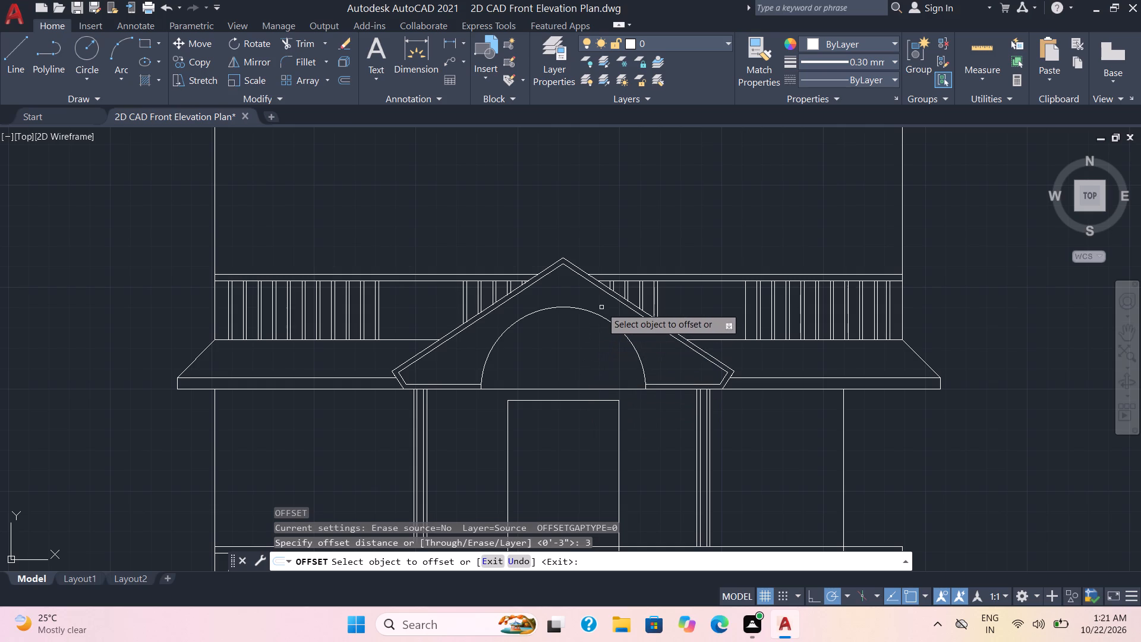
pyautogui.click(601, 316)
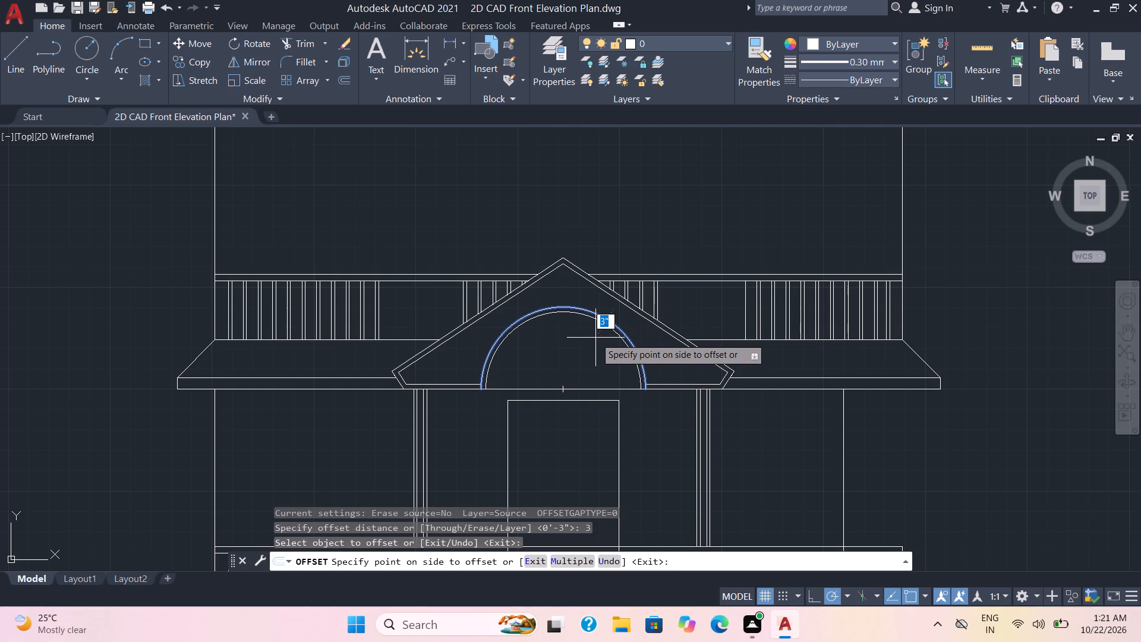
pyautogui.click(595, 338)
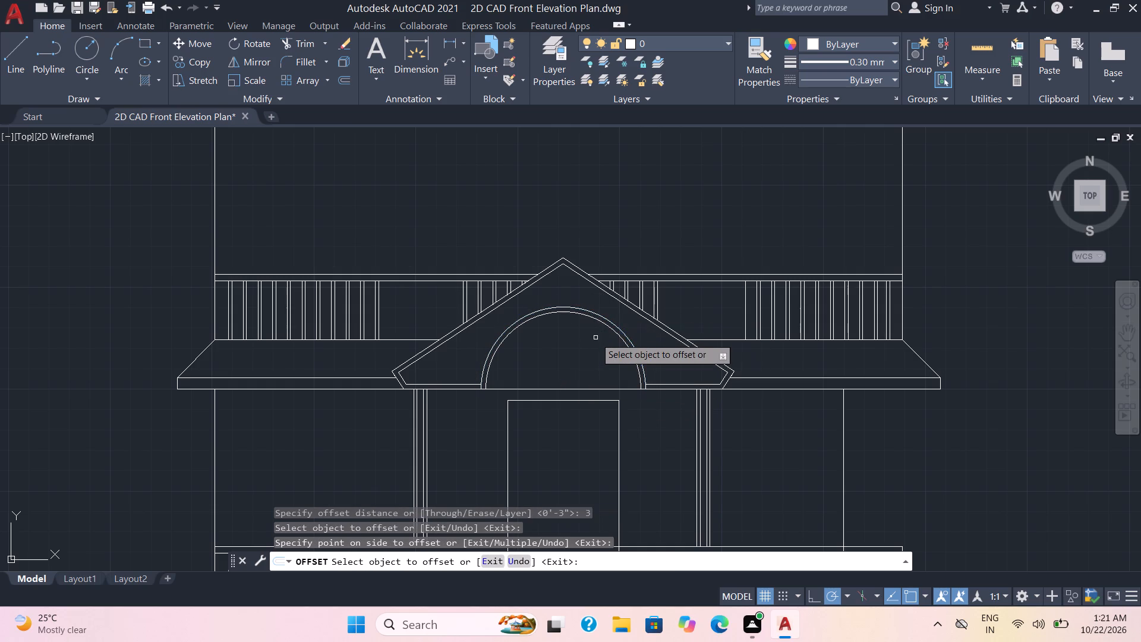
pyautogui.click(597, 319)
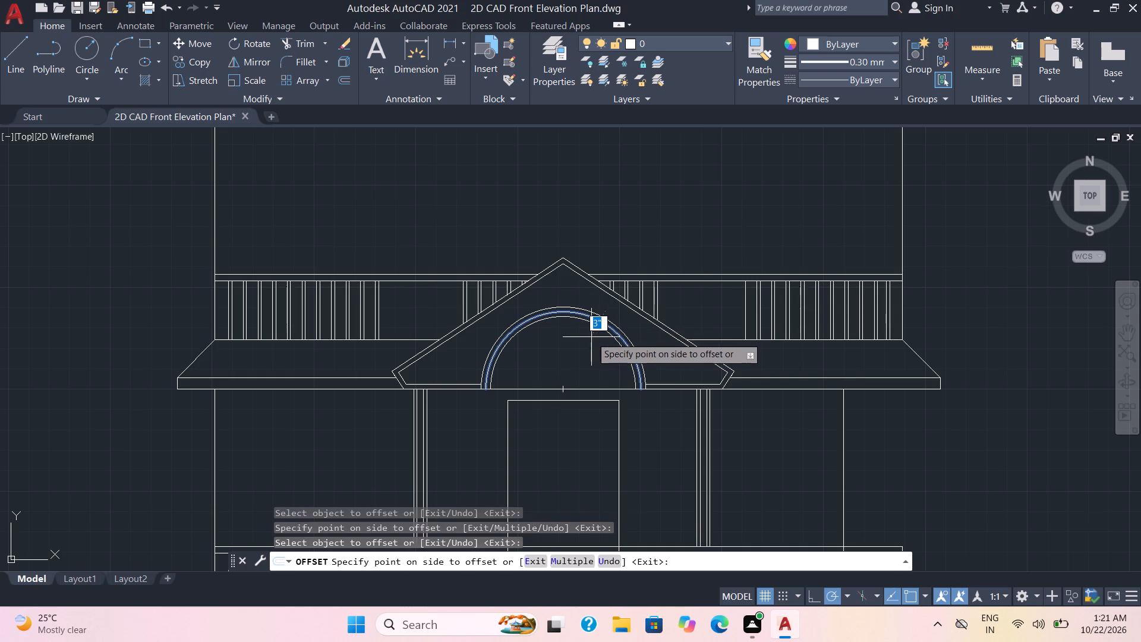
pyautogui.click(591, 337)
# Offset the eave's bottom line upward by 3" to form the arch's base line.
pyautogui.click(584, 388)
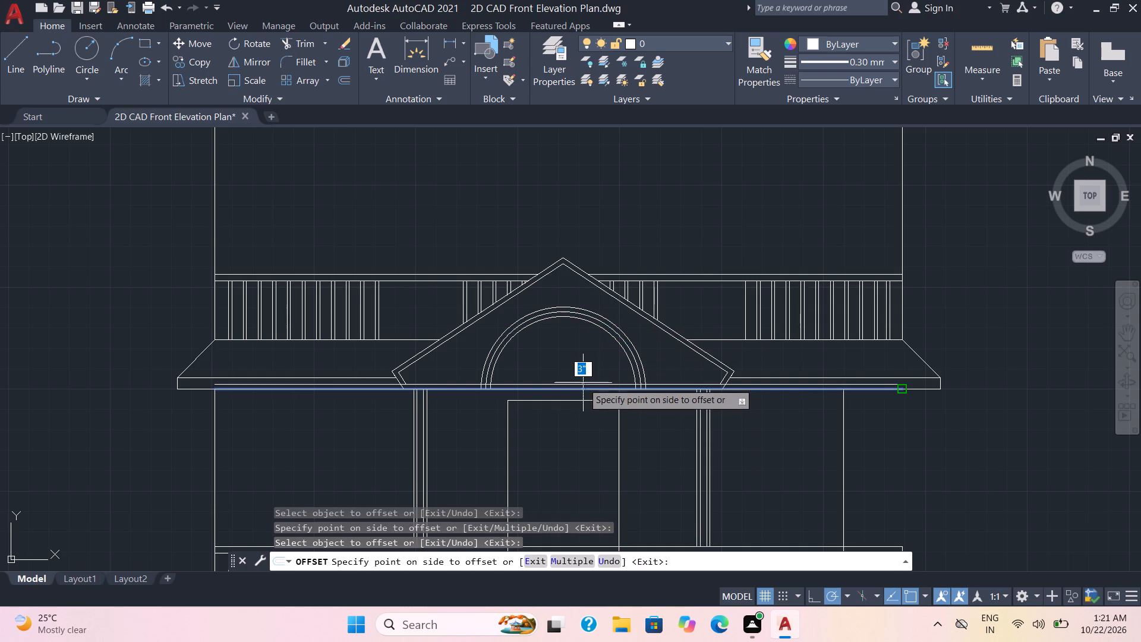
pyautogui.click(583, 381)
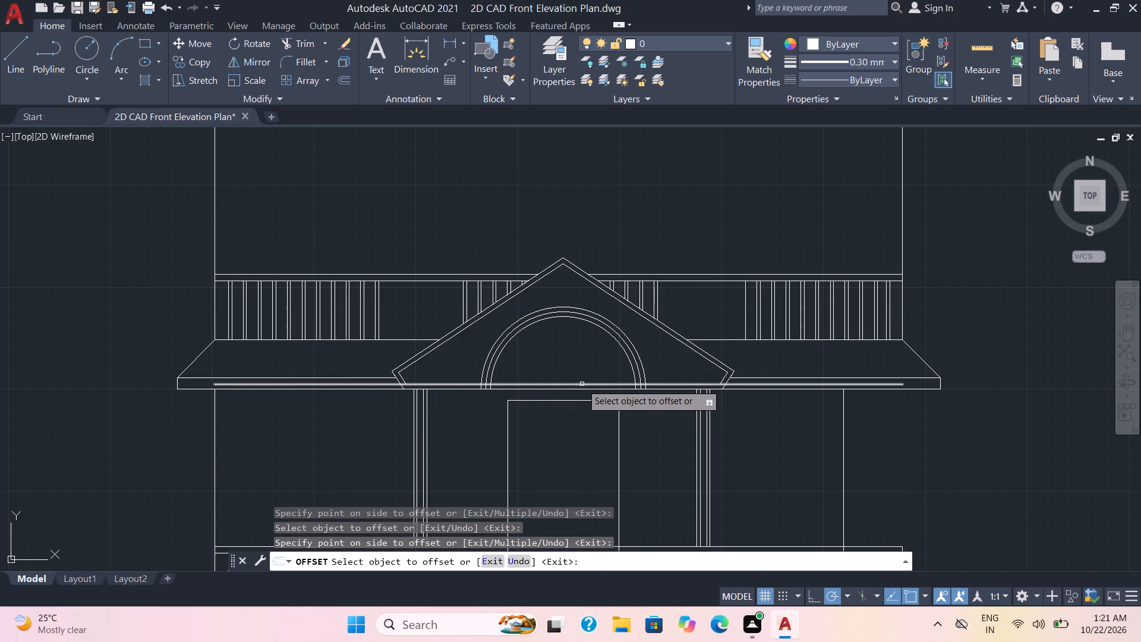
pyautogui.press('Escape')
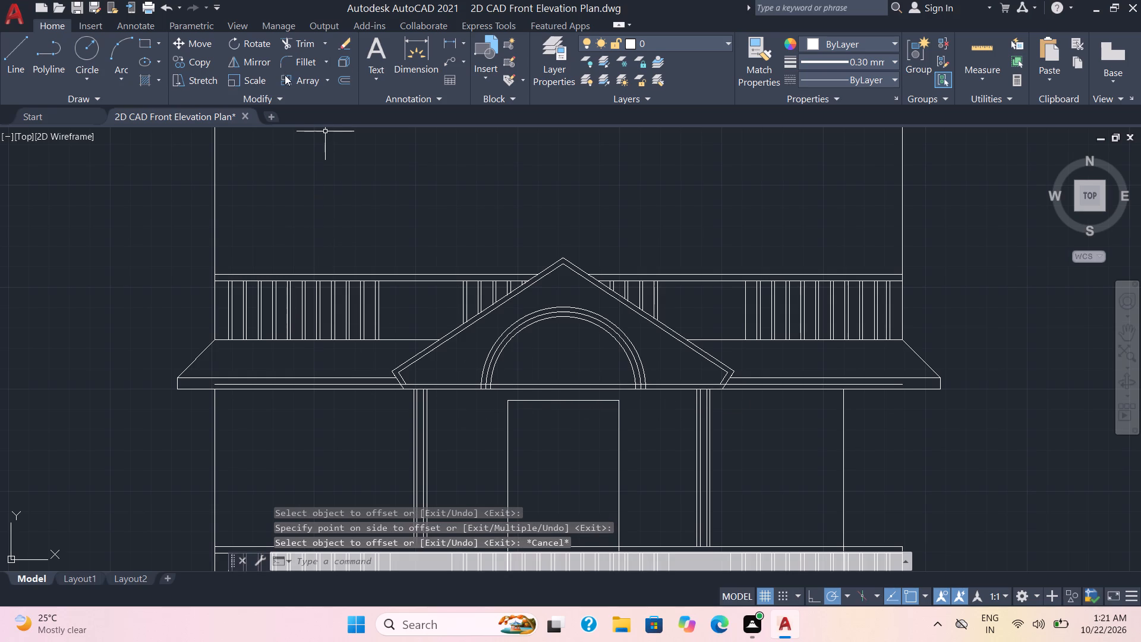
# Trim the innermost arc's two ends below the base line and the base-line pieces between the inner and middle arcs.
pyautogui.click(298, 44)
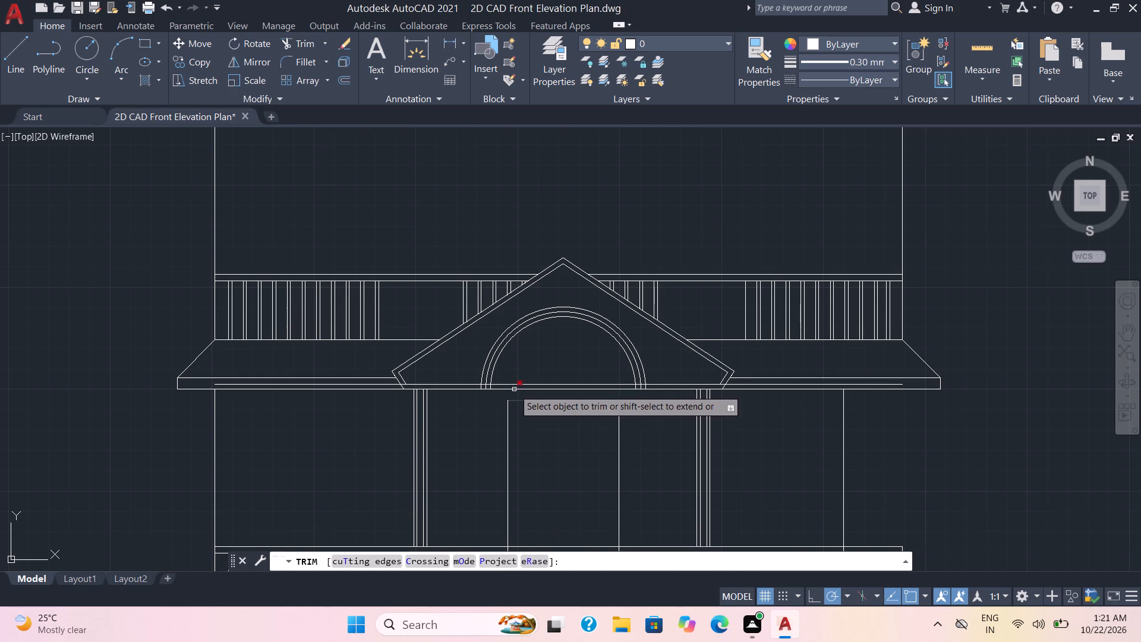
pyautogui.scroll(2, 514, 388)
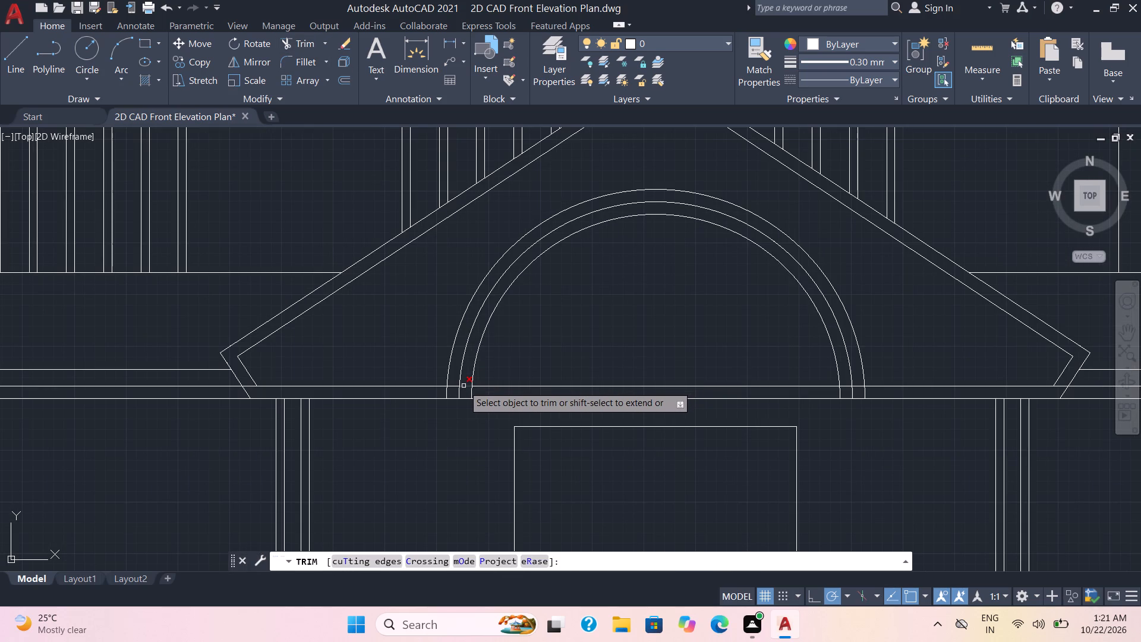
pyautogui.click(464, 386)
pyautogui.click(474, 392)
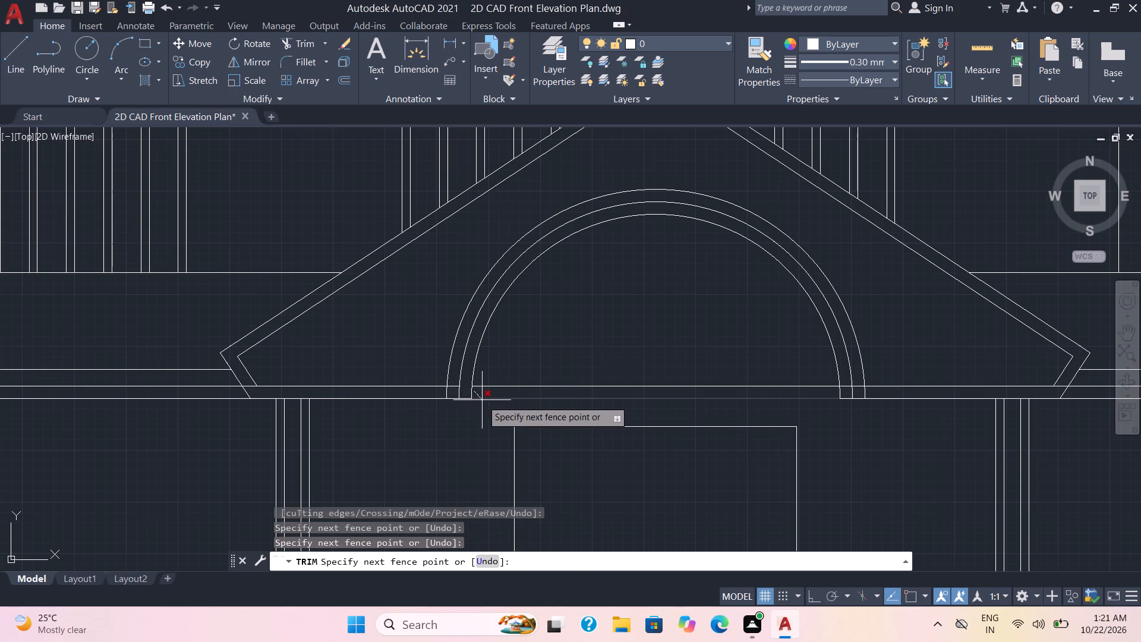
pyautogui.click(469, 392)
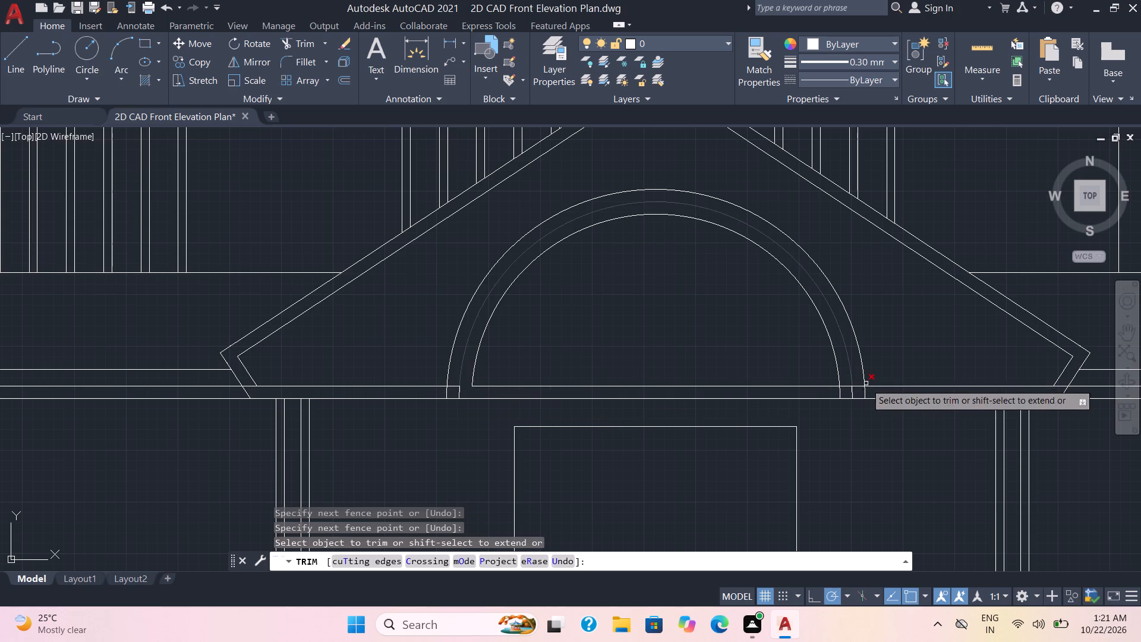
pyautogui.moveTo(837, 393); pyautogui.dragTo(850, 389)
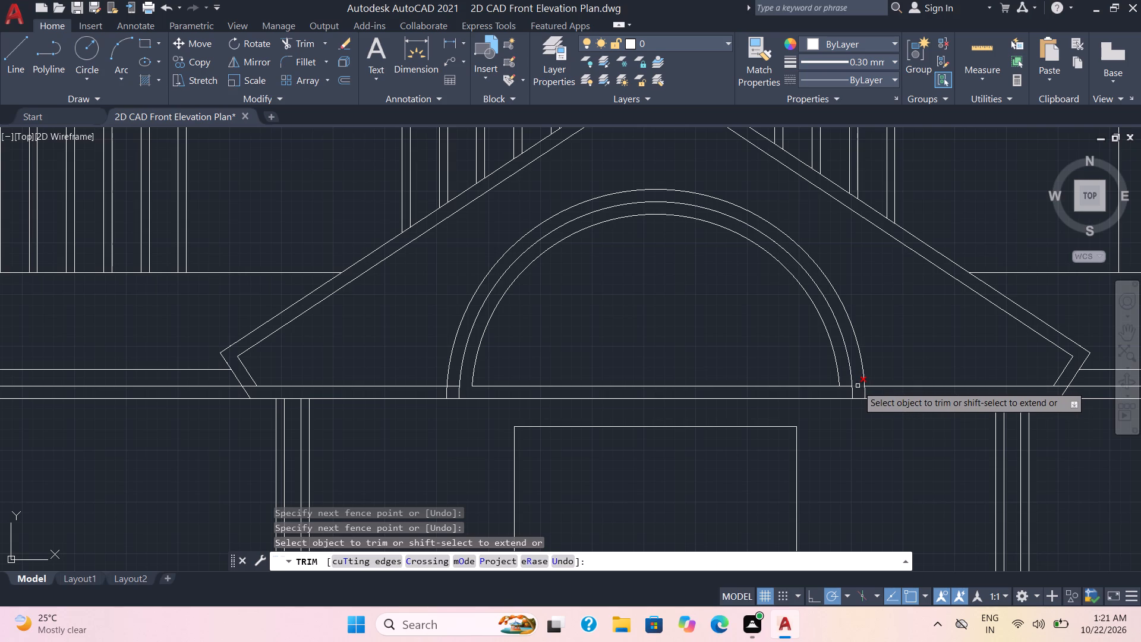
pyautogui.click(845, 387)
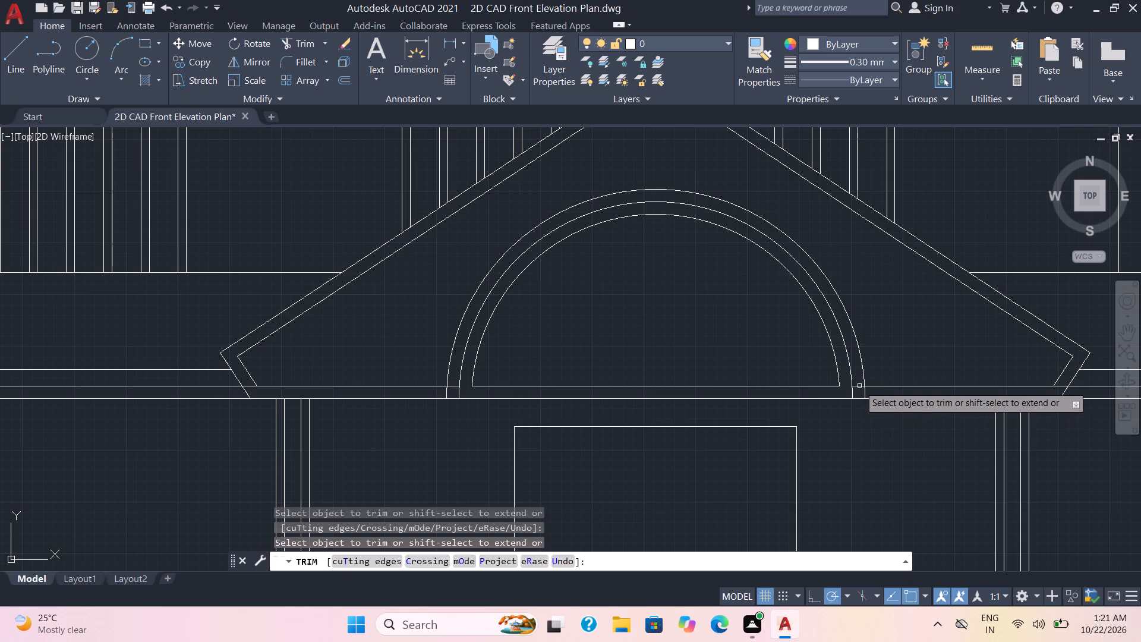
# Trim the outer arc's two ends below the base line and the base-line pieces between the middle and outer arcs.
pyautogui.click(858, 384)
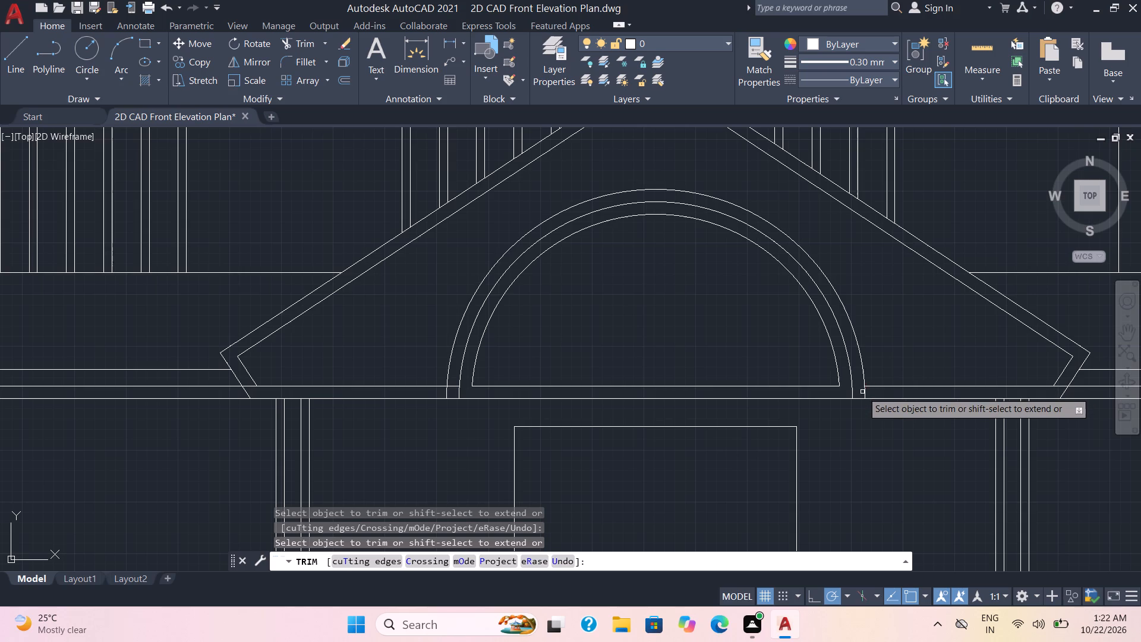
pyautogui.click(866, 394)
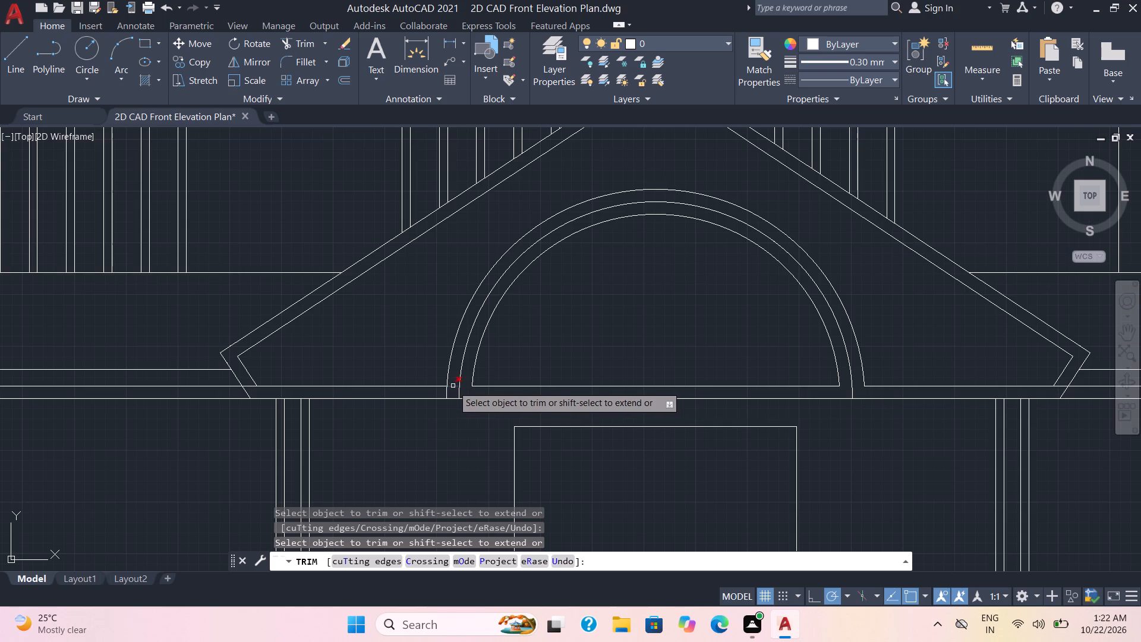
pyautogui.click(452, 388)
pyautogui.click(448, 393)
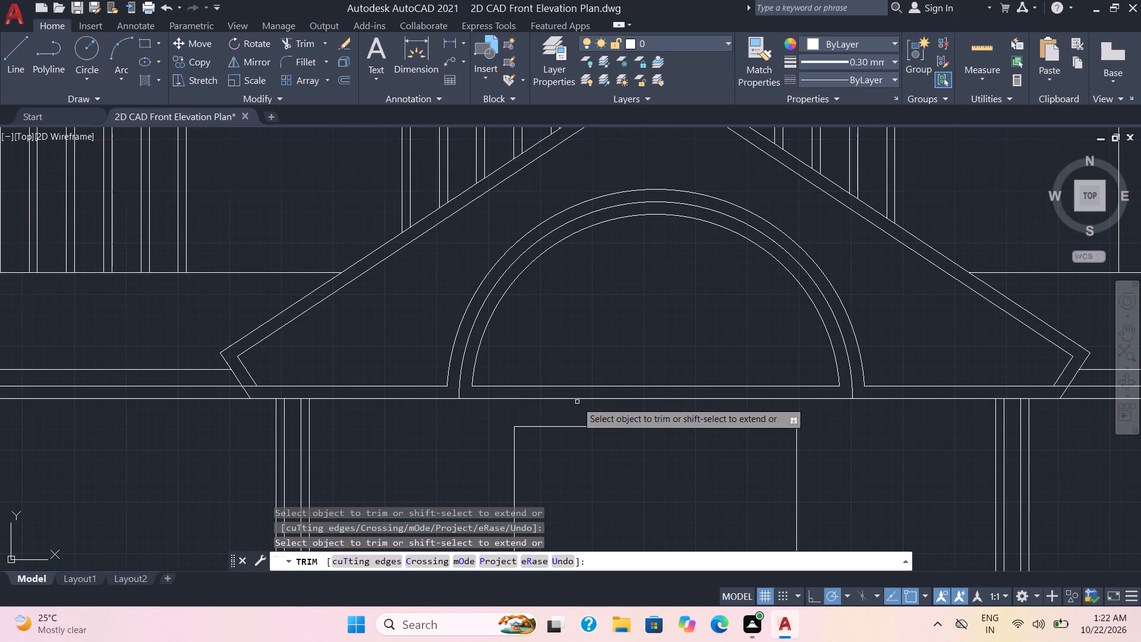
pyautogui.scroll(-1, 577, 402)
pyautogui.scroll(-1, 641, 338)
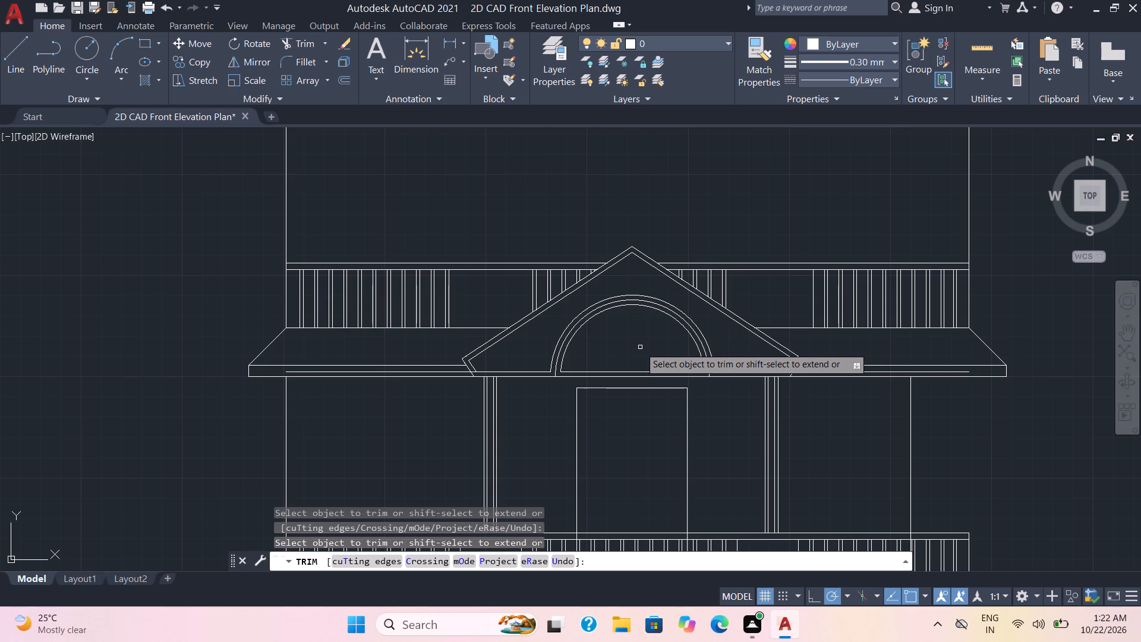
pyautogui.scroll(-1, 639, 348)
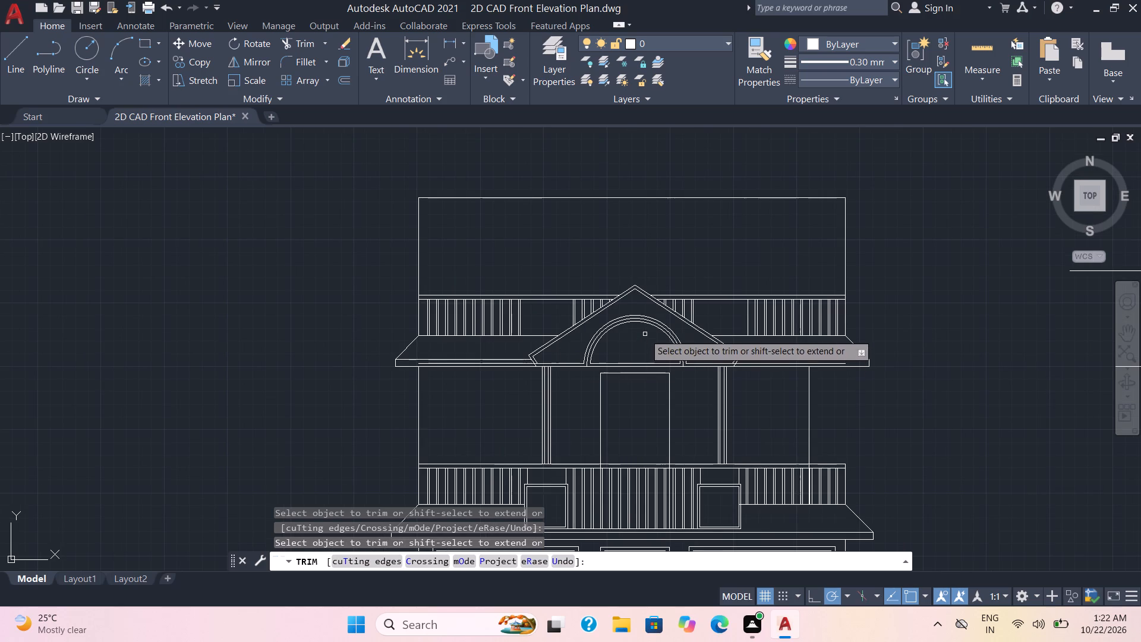
pyautogui.moveTo(645, 334); pyautogui.dragTo(613, 356, button='middle')
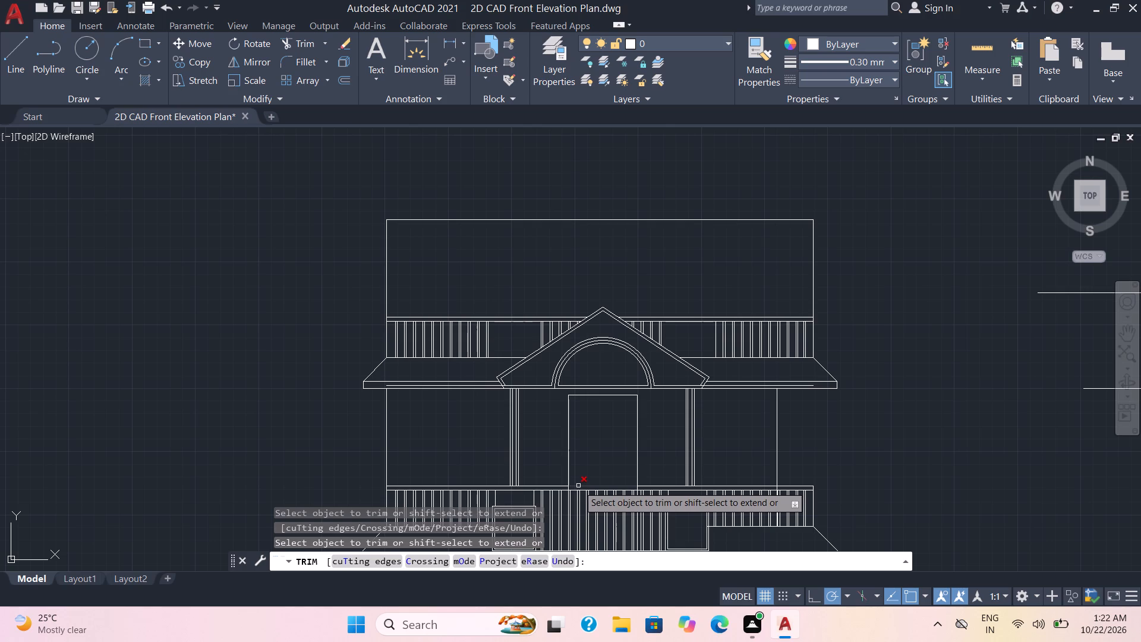
pyautogui.press('Escape')
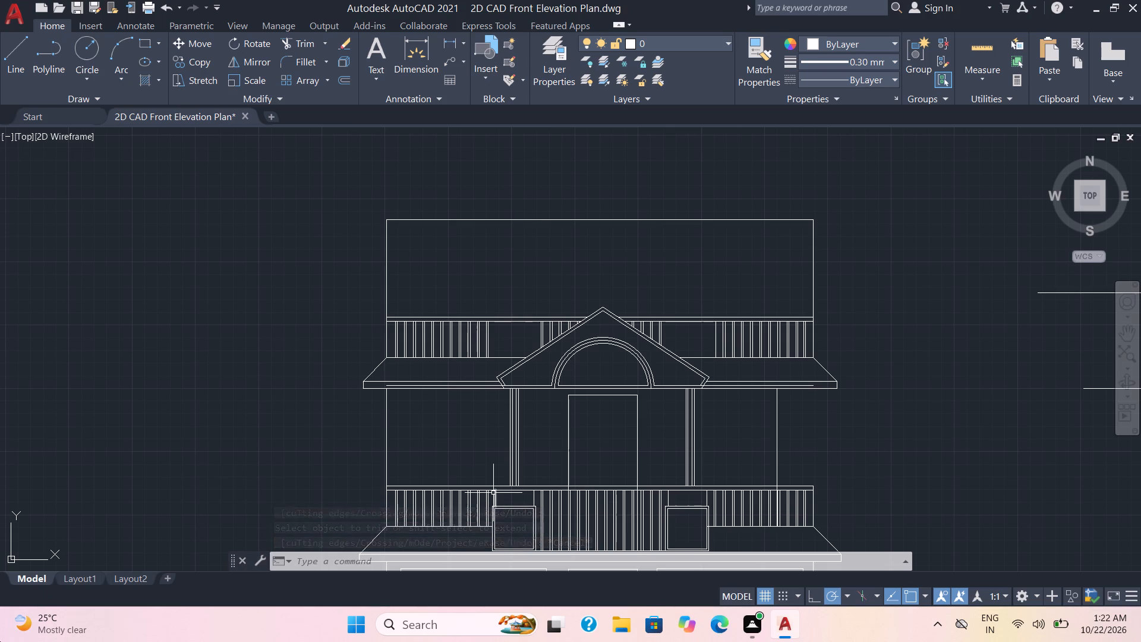
# Offset the leftmost line of the upper railing's right baluster group 2" to the left to complete that baluster.
pyautogui.scroll(1, 537, 369)
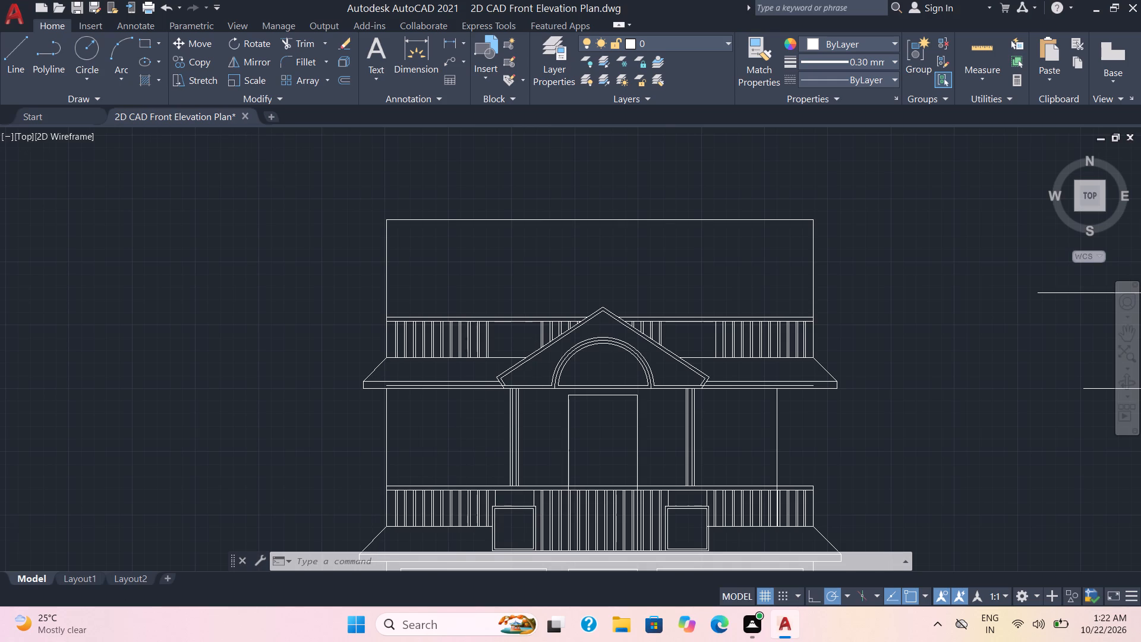
pyautogui.scroll(1, 487, 327)
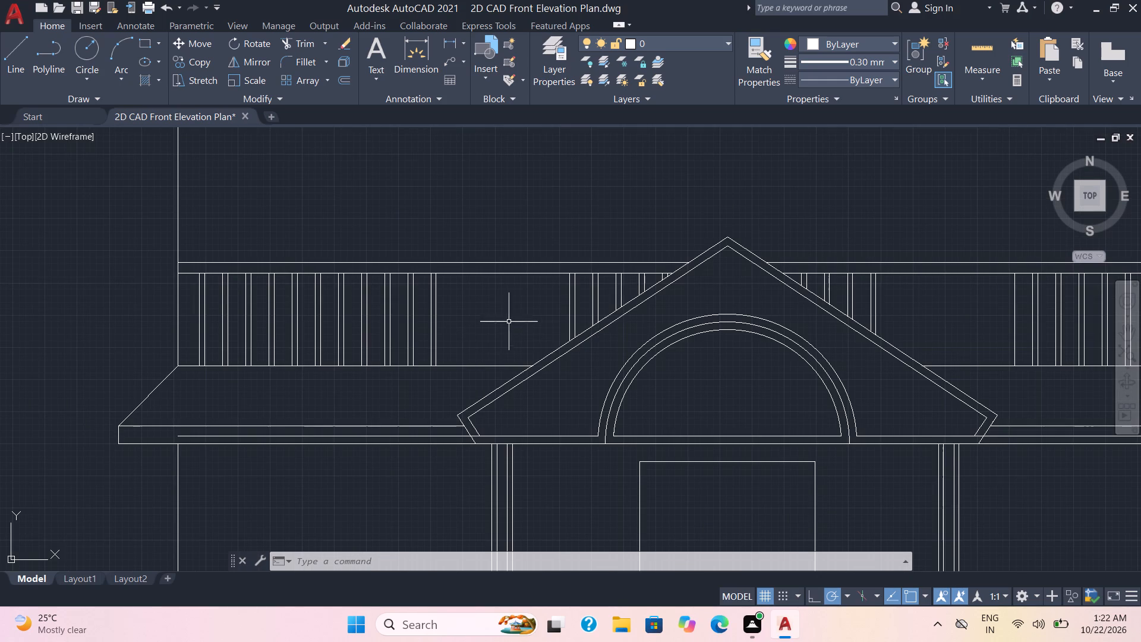
pyautogui.scroll(-2, 515, 325)
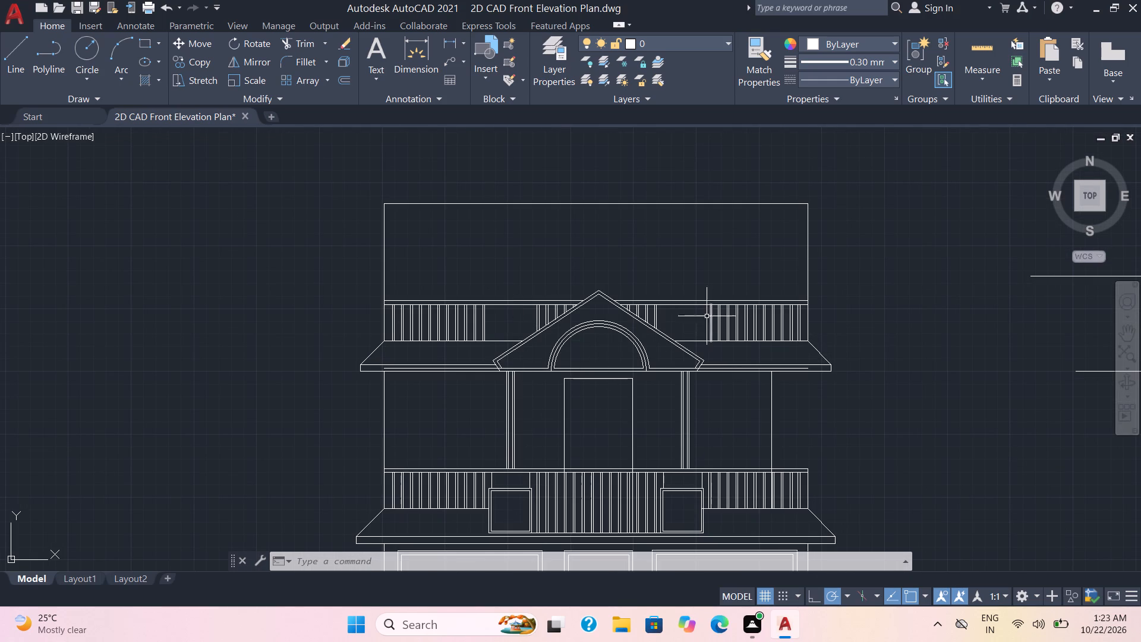
pyautogui.scroll(2, 692, 324)
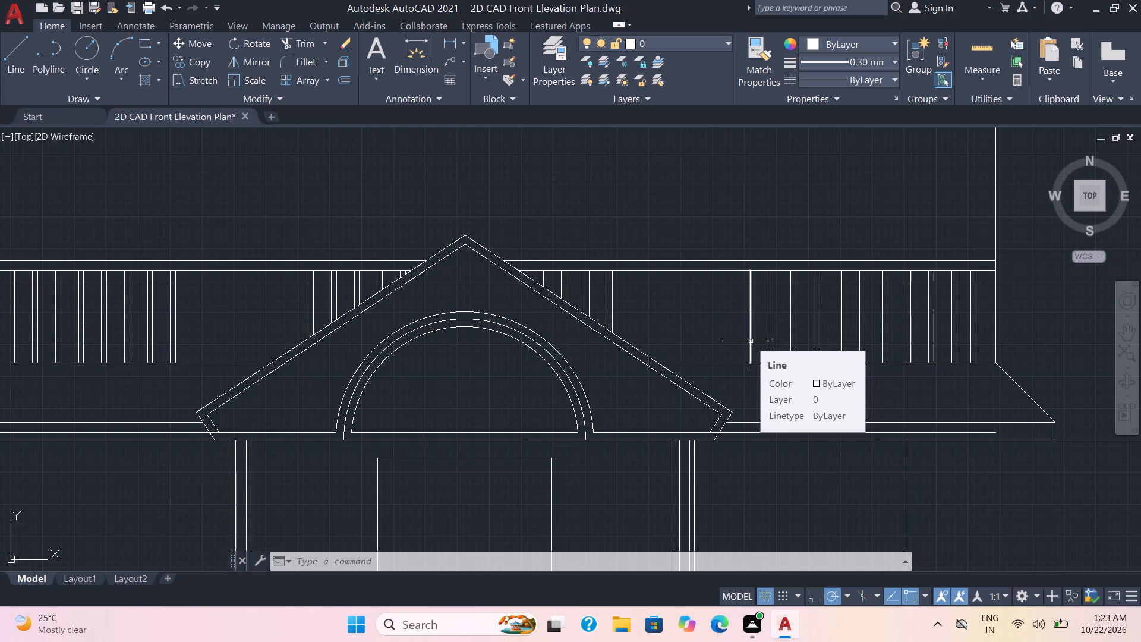
pyautogui.click(751, 341)
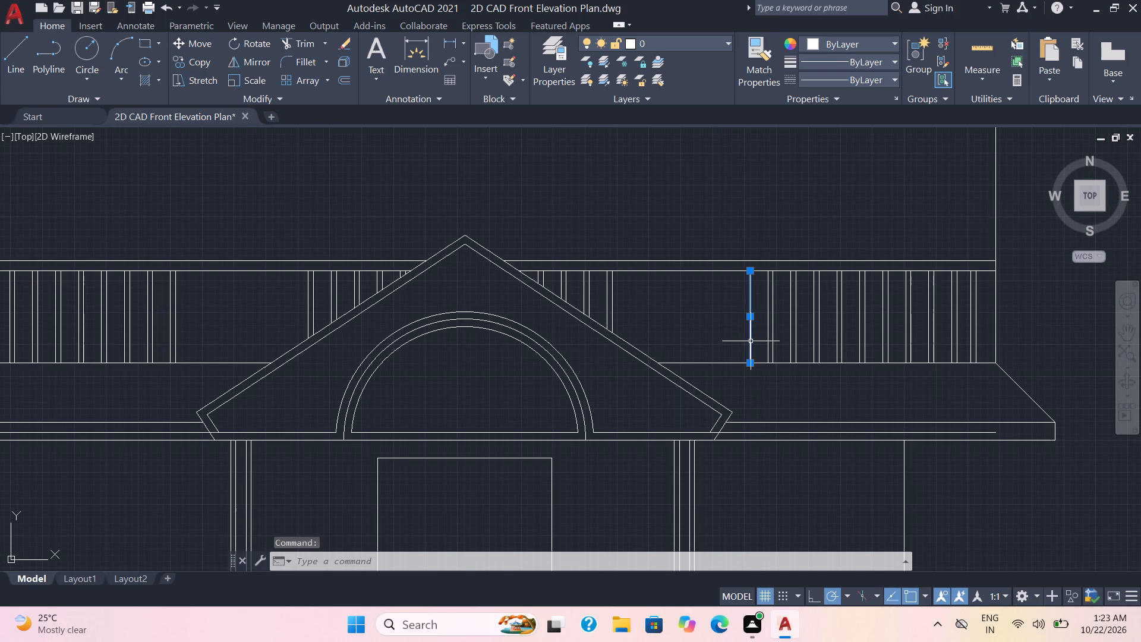
pyautogui.press('o')
pyautogui.press('Return')
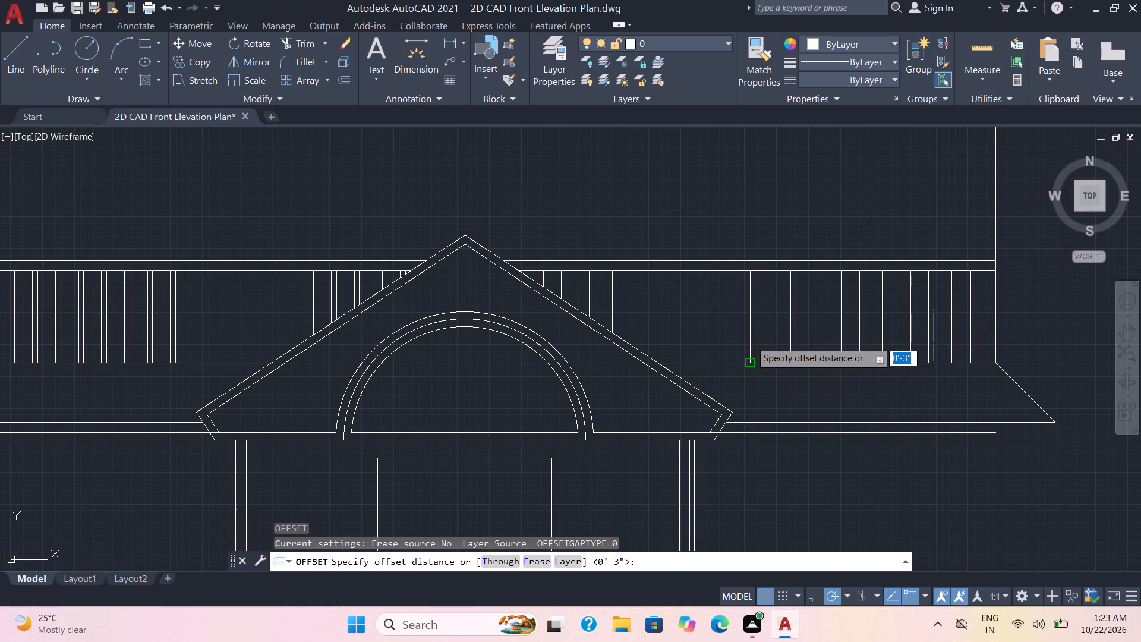
pyautogui.press('2')
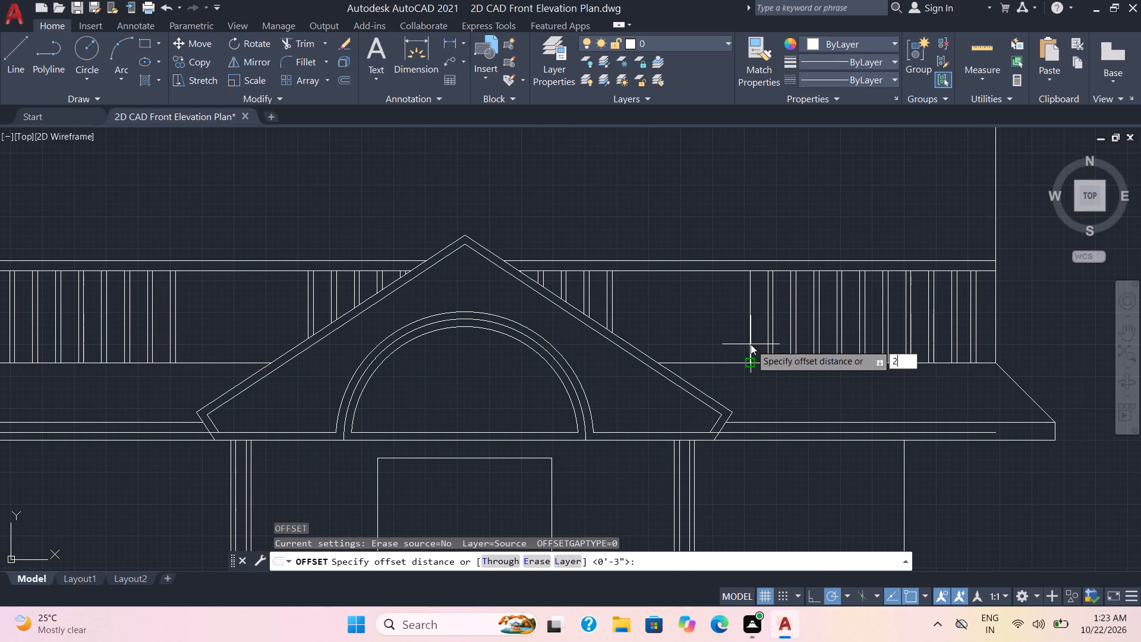
pyautogui.press('Return')
pyautogui.click(747, 350)
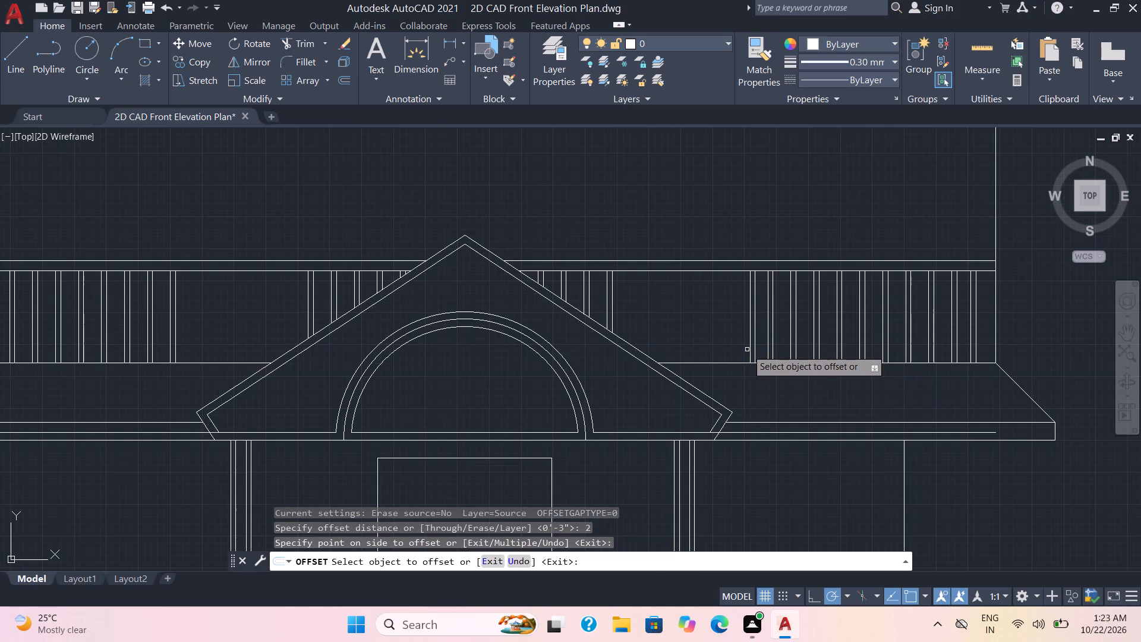
pyautogui.hotkey('ctrl', 'z')
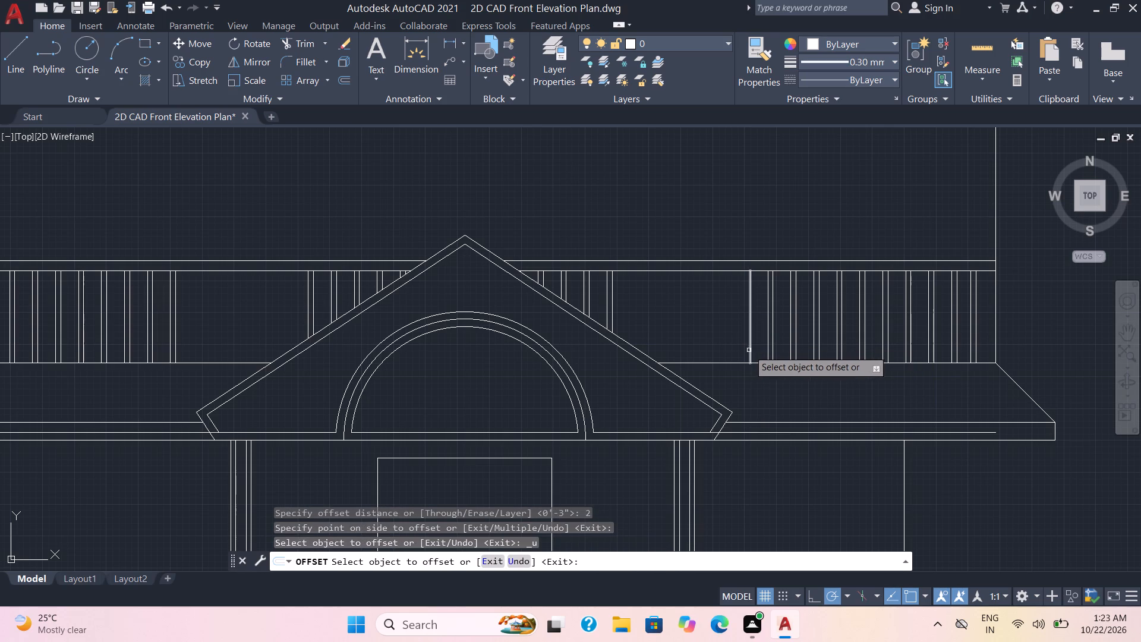
pyautogui.click(750, 349)
pyautogui.click(732, 351)
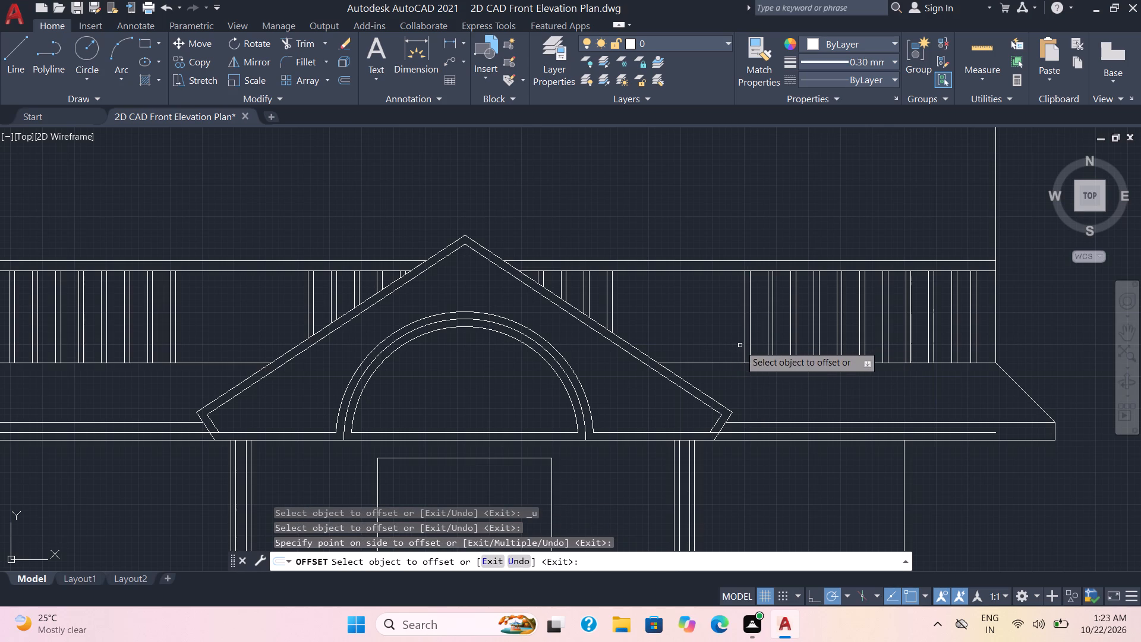
# Add the next baluster toward the gable by offsetting the completed baluster's left edge 4", and the resulting line another 2".
pyautogui.click(743, 343)
pyautogui.press('4')
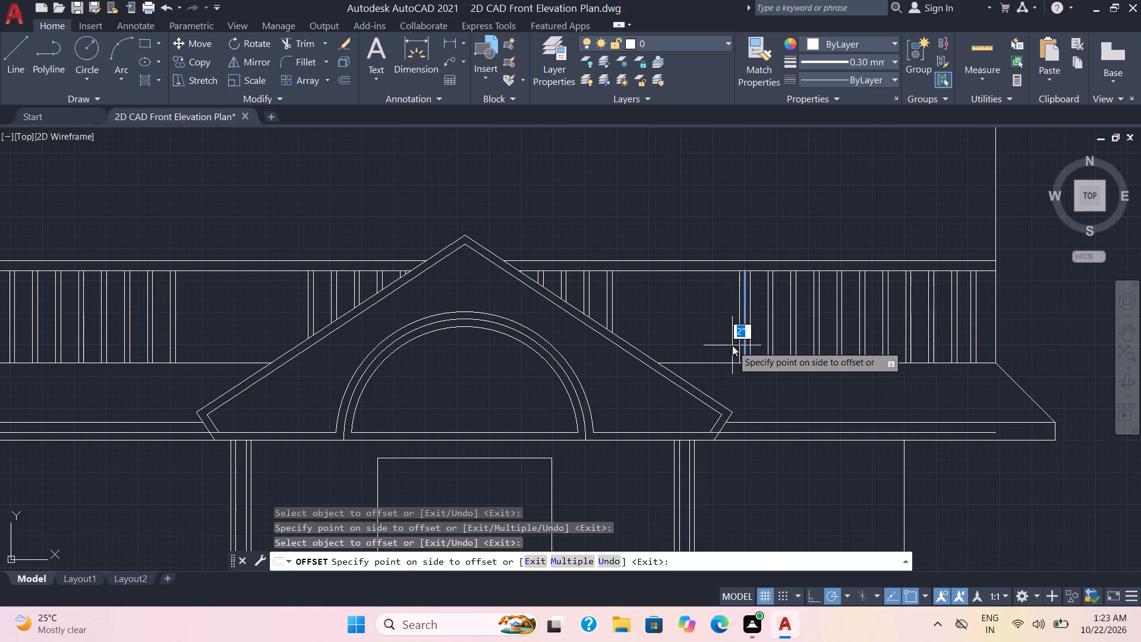
pyautogui.press('Return')
pyautogui.click(734, 344)
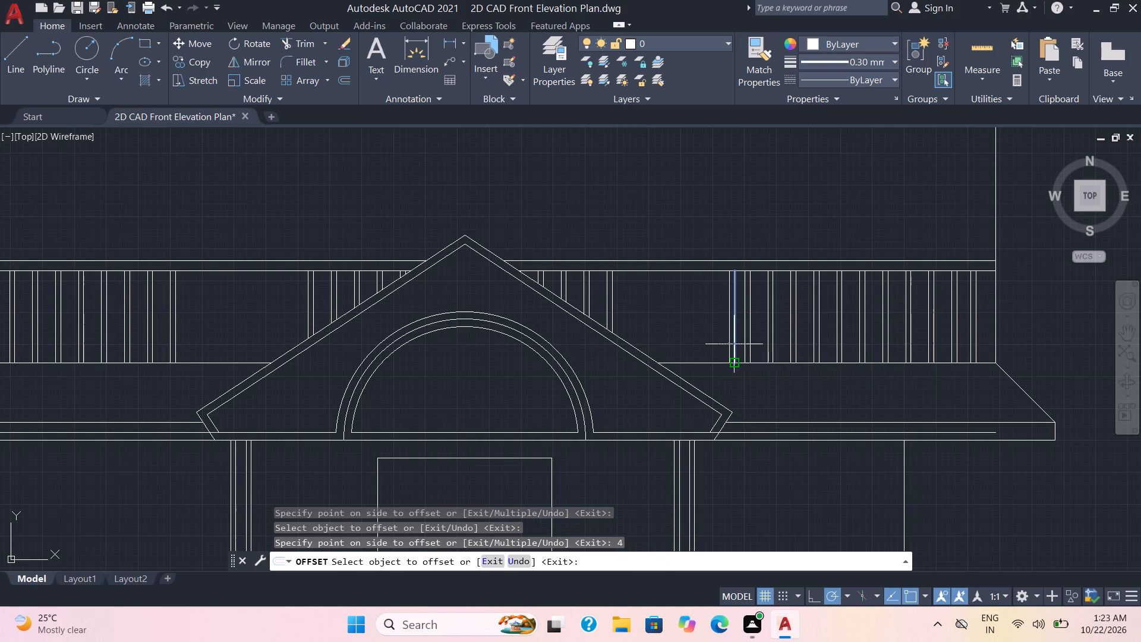
pyautogui.click(729, 346)
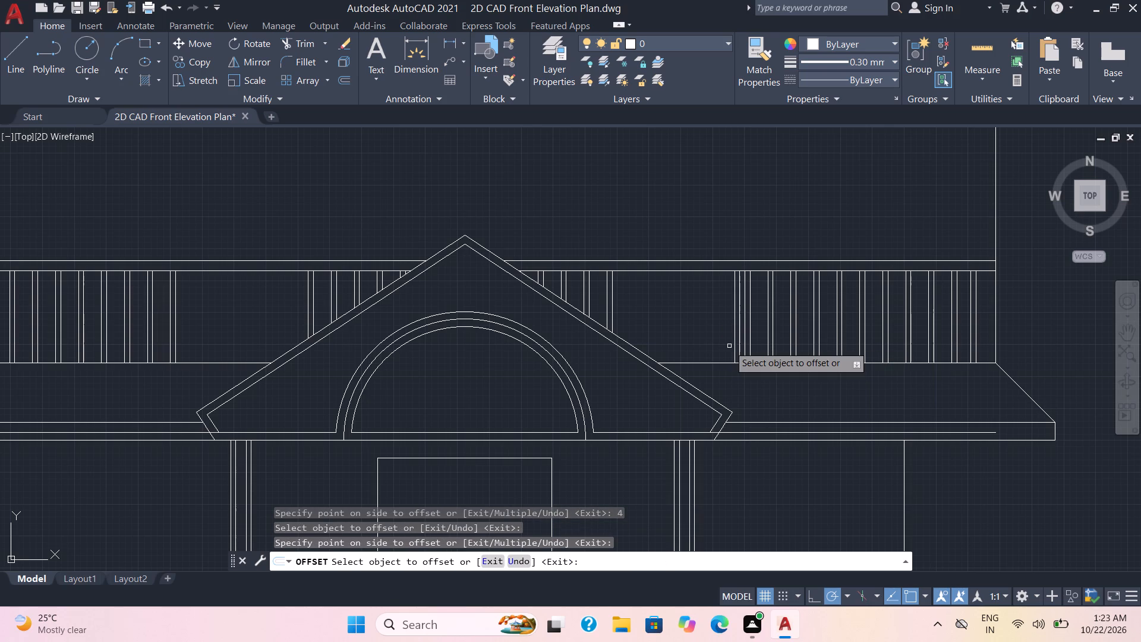
pyautogui.hotkey('ctrl', 'z')
pyautogui.click(733, 345)
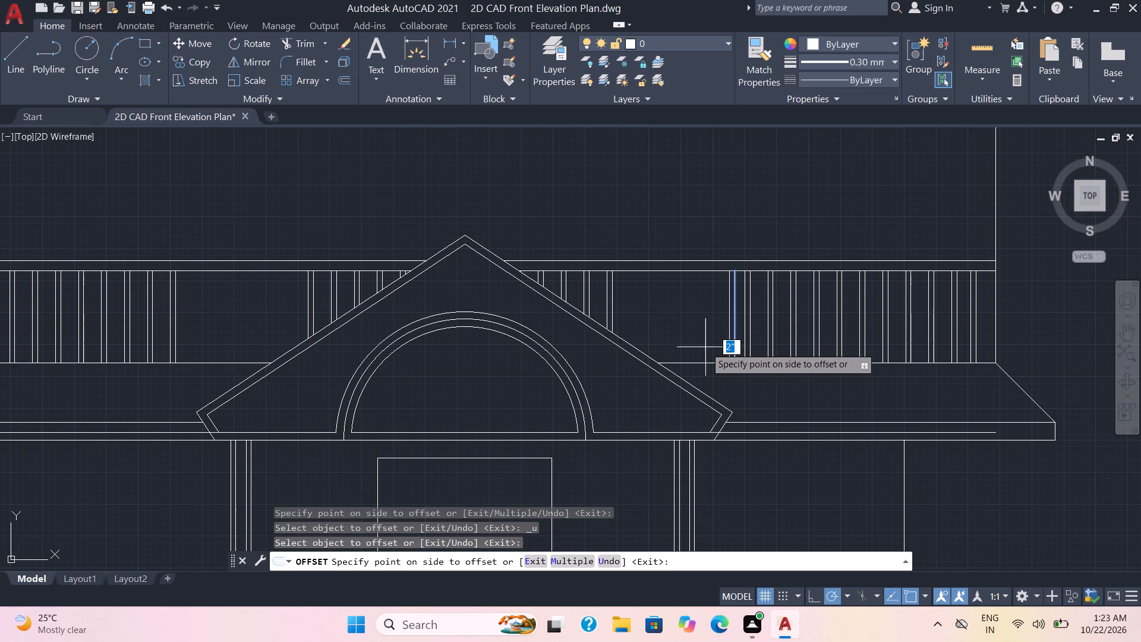
pyautogui.click(705, 347)
# Add two more balusters toward the gable by alternately offsetting the leftmost line 4" for the gap and 2" for the width.
pyautogui.click(729, 344)
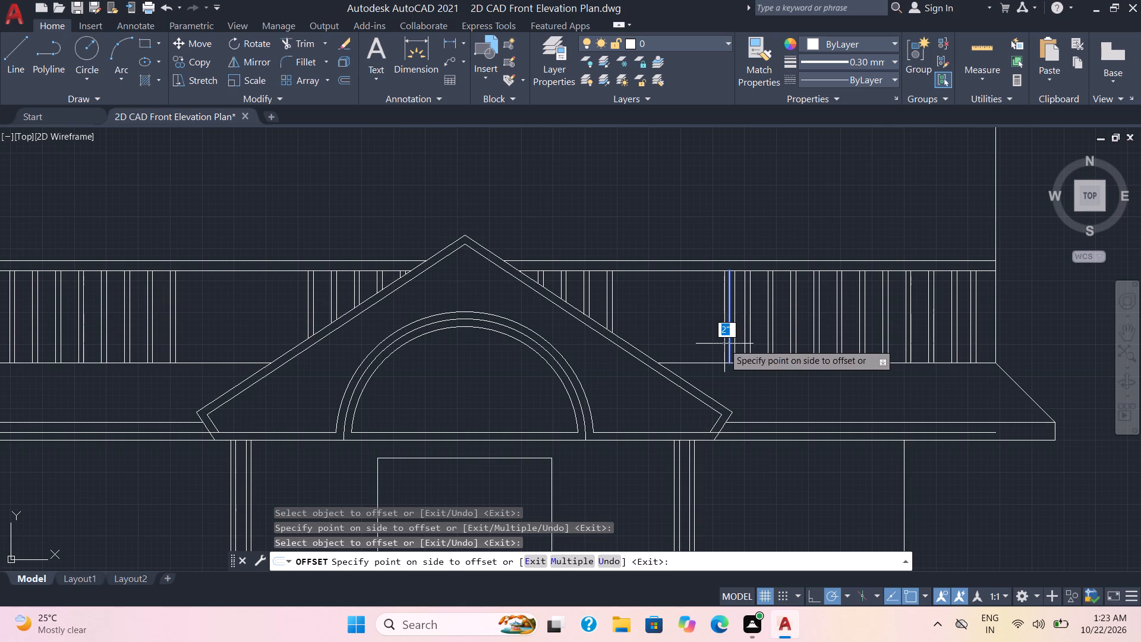
pyautogui.press('4')
pyautogui.press('Return')
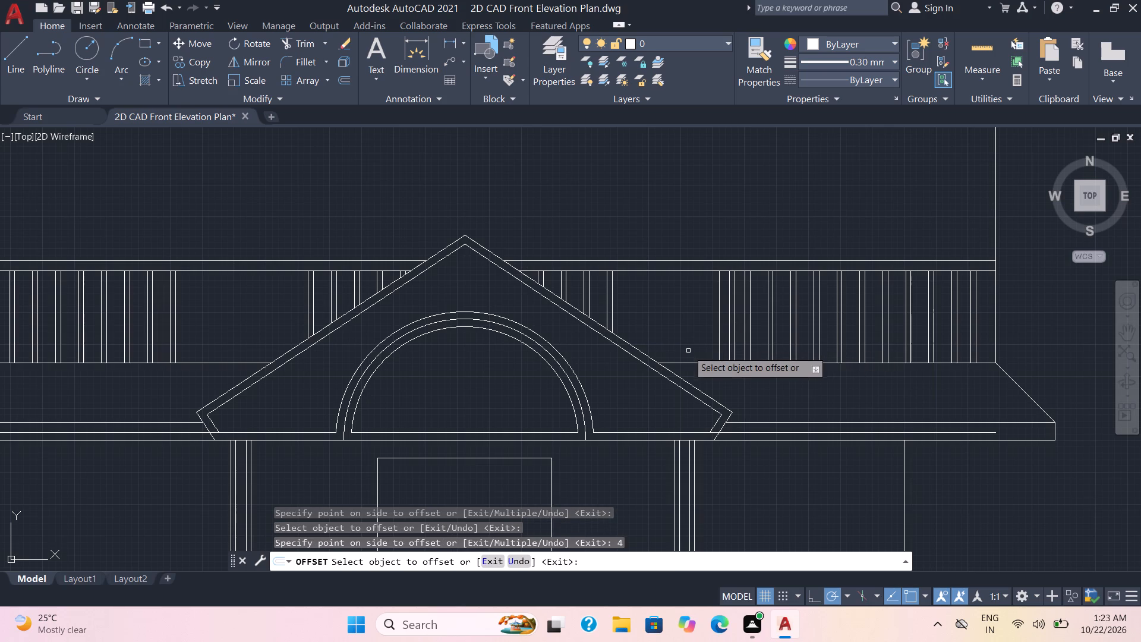
pyautogui.click(719, 338)
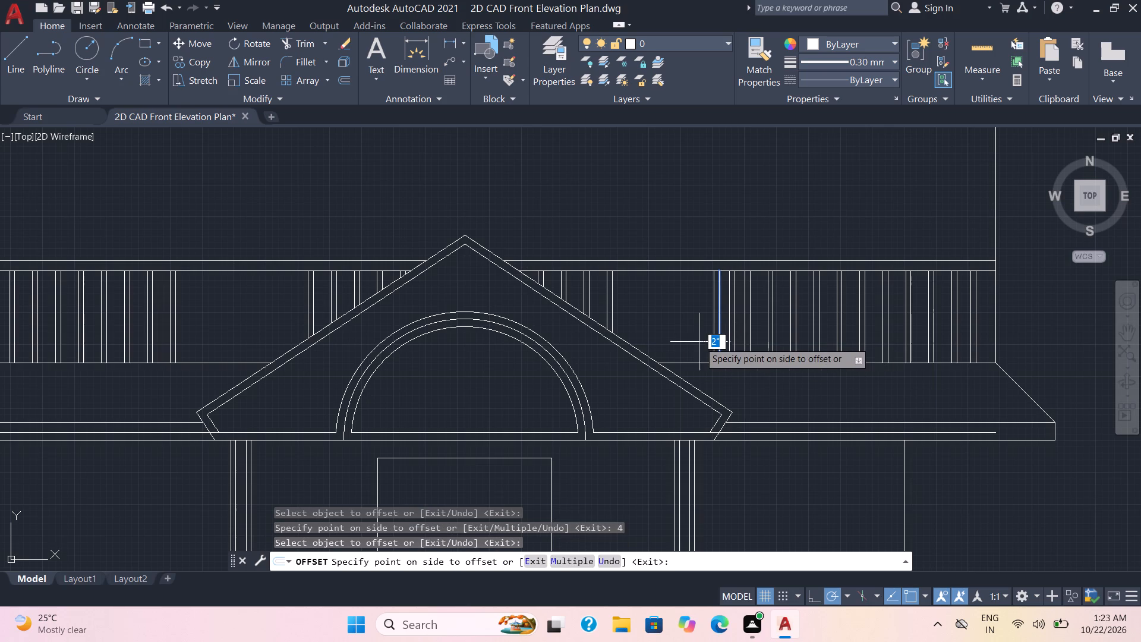
pyautogui.click(694, 344)
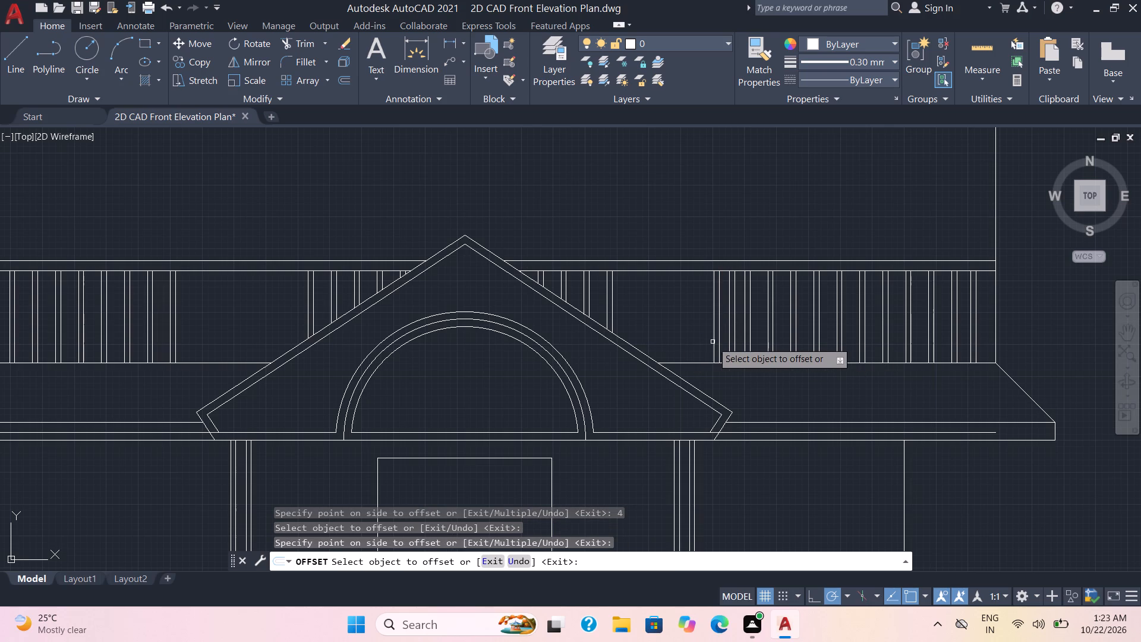
pyautogui.click(713, 341)
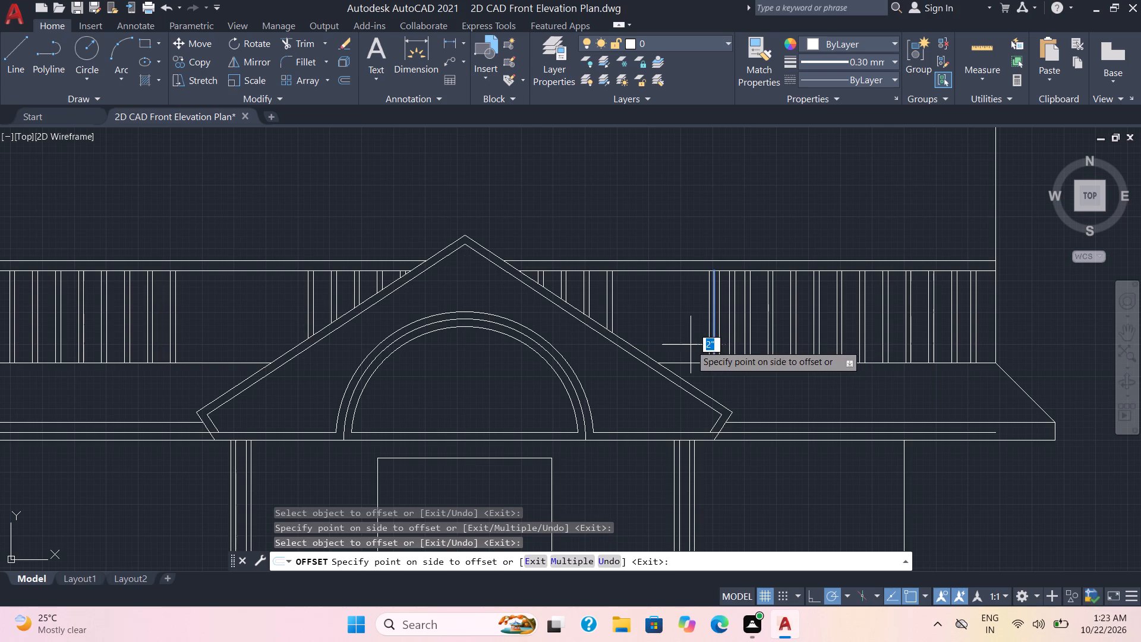
pyautogui.press('4')
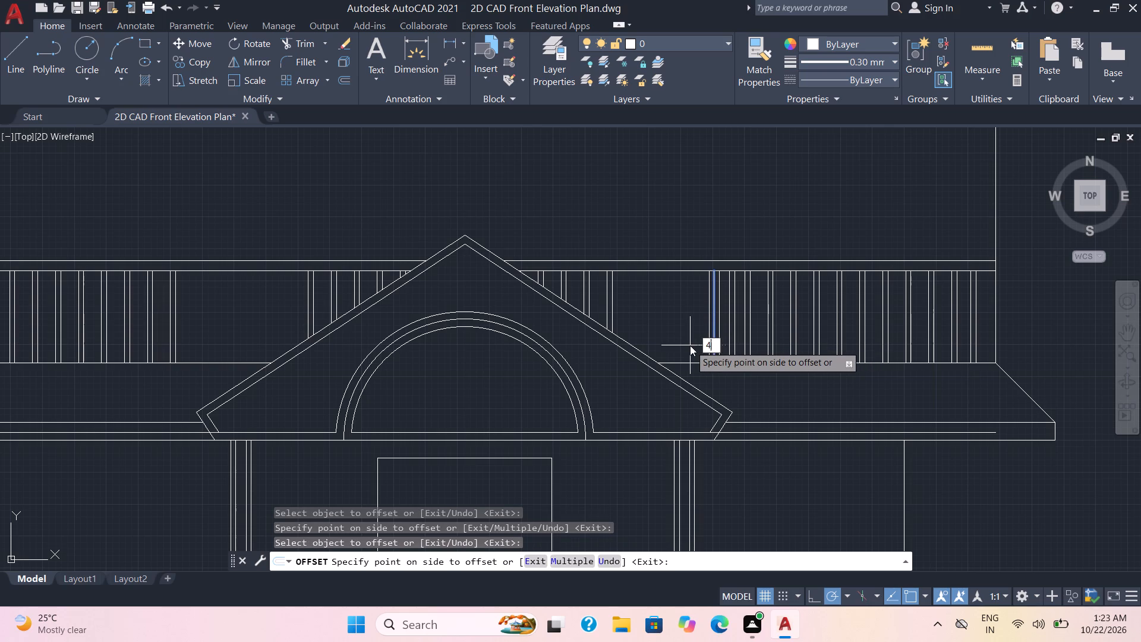
pyautogui.press('Return')
pyautogui.click(704, 341)
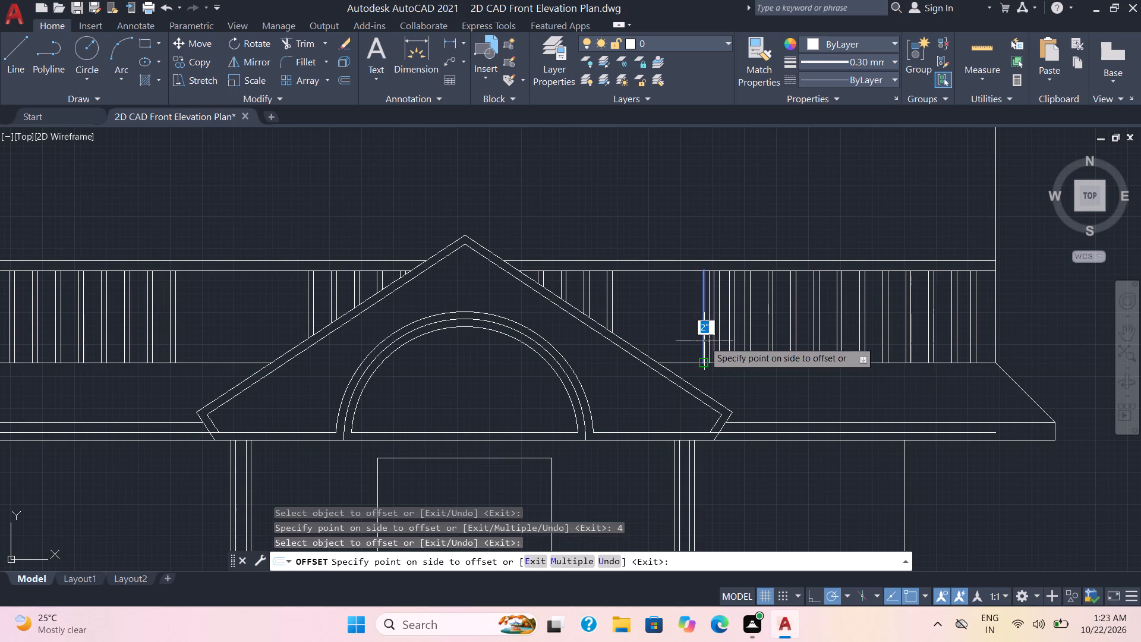
pyautogui.click(684, 344)
# Add two more 2" balusters toward the gable, offsetting the right group's leftmost line alternately 4" for the gap and 2" for the width.
pyautogui.click(698, 342)
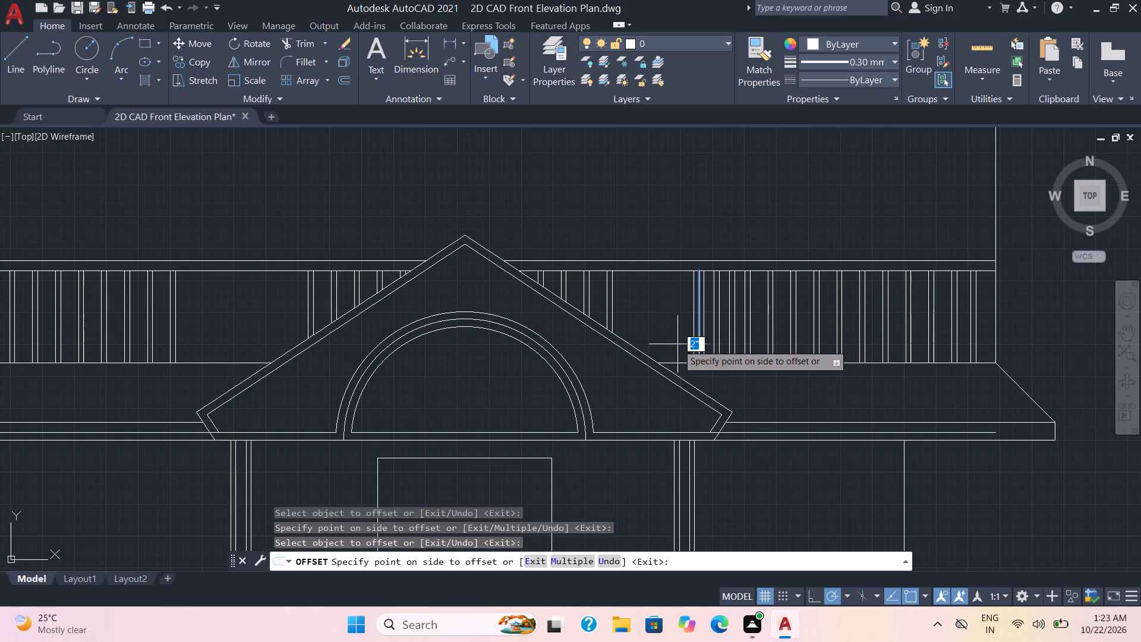
pyautogui.press('4')
pyautogui.press('Return')
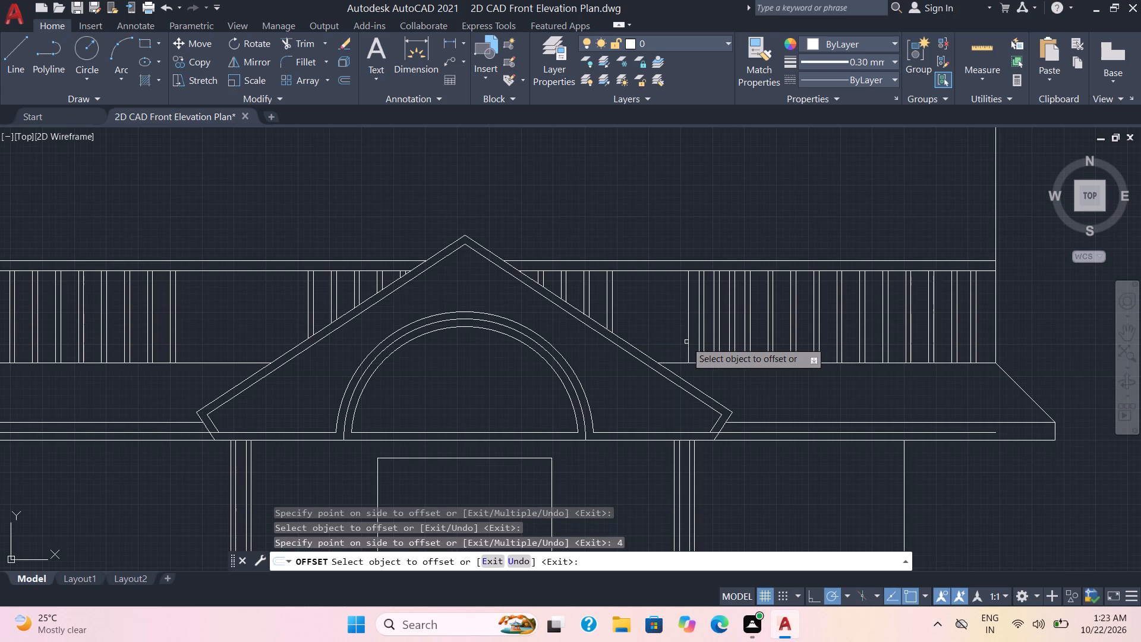
pyautogui.click(687, 341)
pyautogui.click(680, 341)
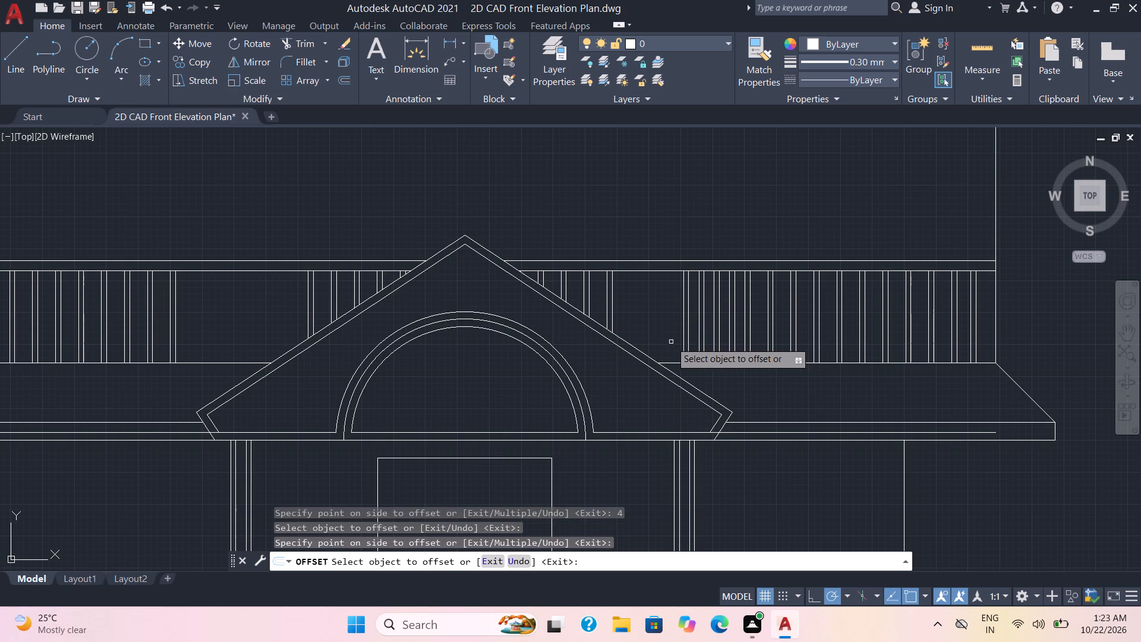
pyautogui.click(682, 340)
pyautogui.press('4')
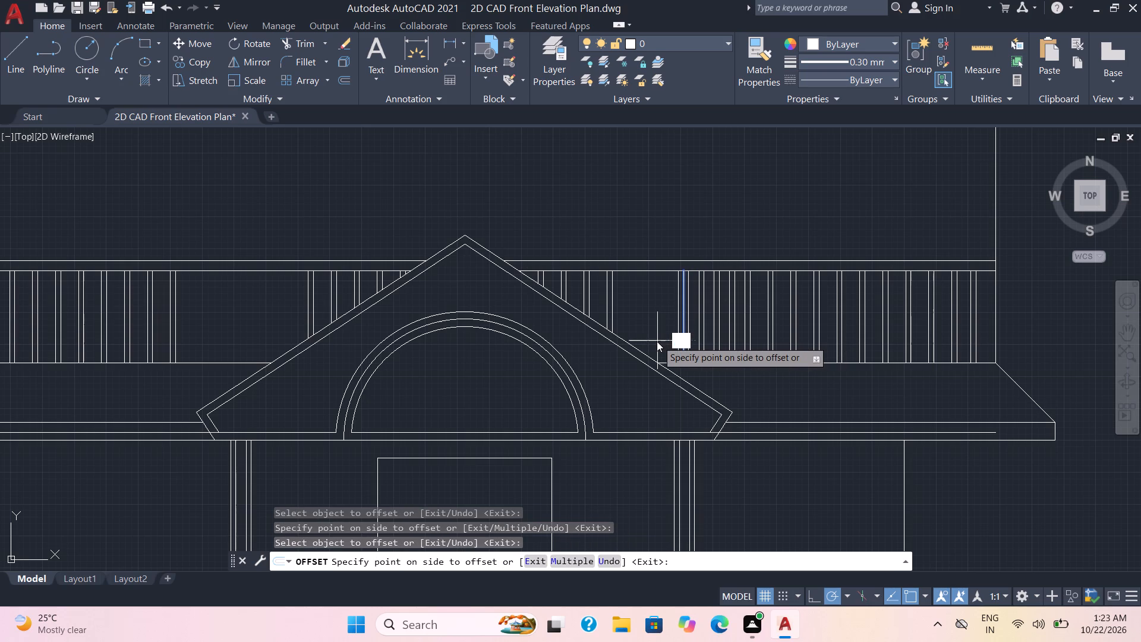
pyautogui.press('Return')
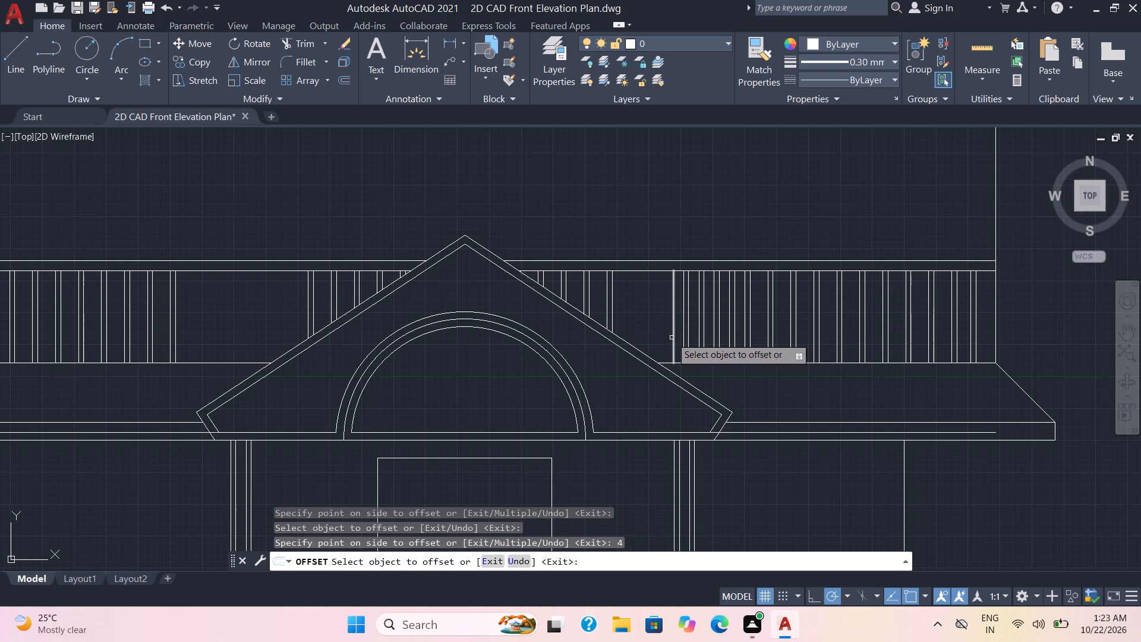
pyautogui.click(672, 338)
pyautogui.click(655, 341)
# Add another 2" baluster after a 4" gap toward the gable, and offset its left edge 4" to start the following baluster.
pyautogui.click(666, 336)
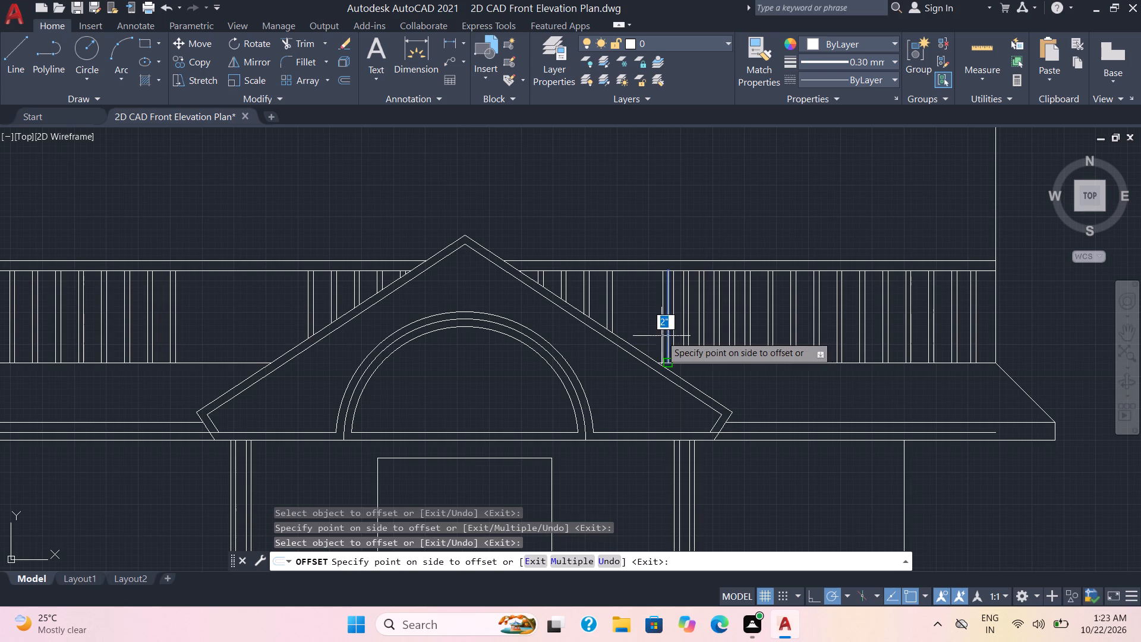
pyautogui.press('4')
pyautogui.press('Return')
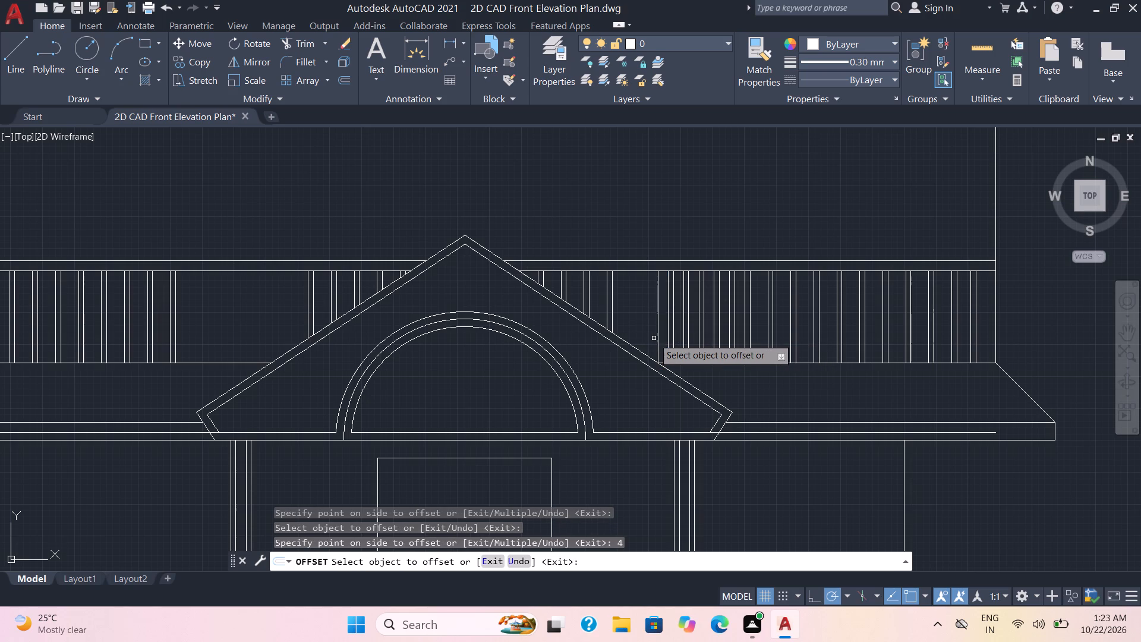
pyautogui.click(657, 336)
pyautogui.click(648, 339)
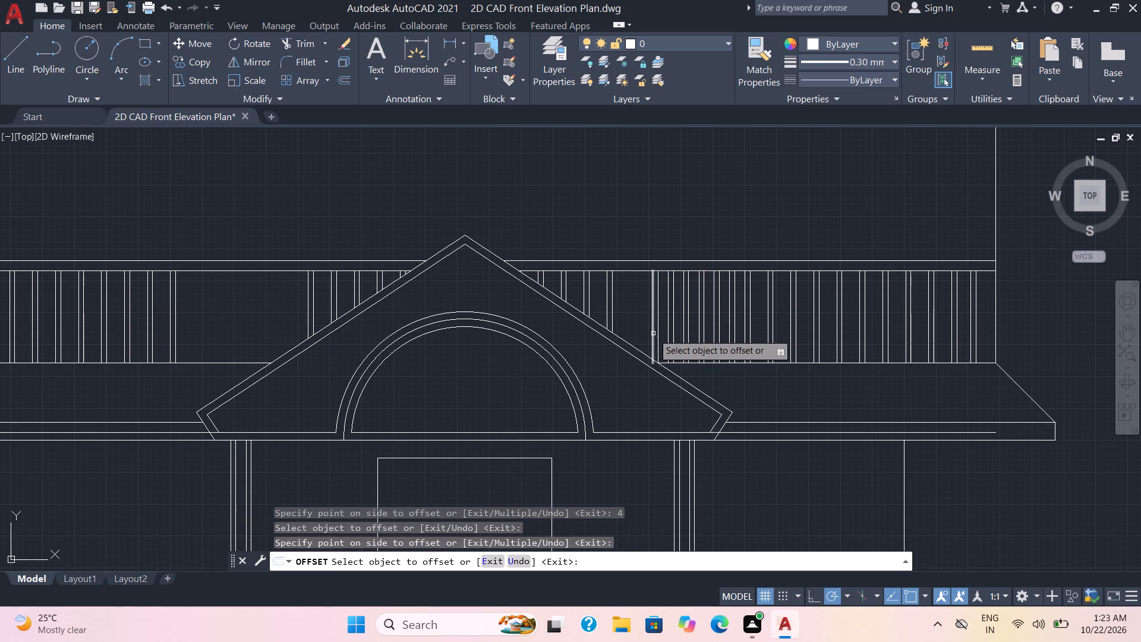
pyautogui.click(652, 333)
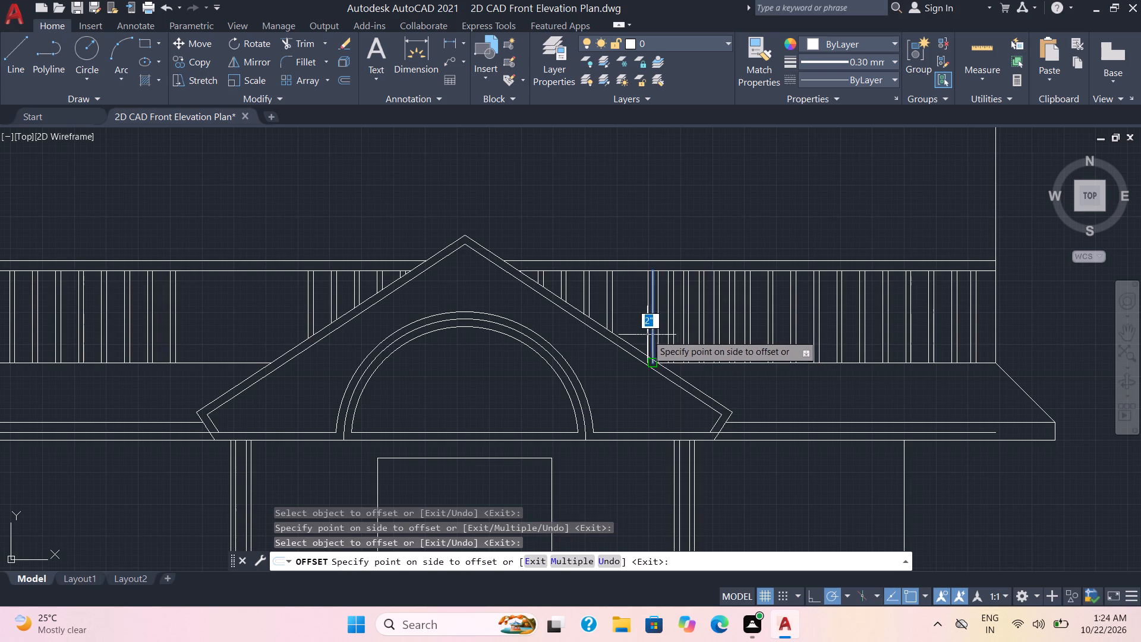
pyautogui.press('4')
pyautogui.press('Return')
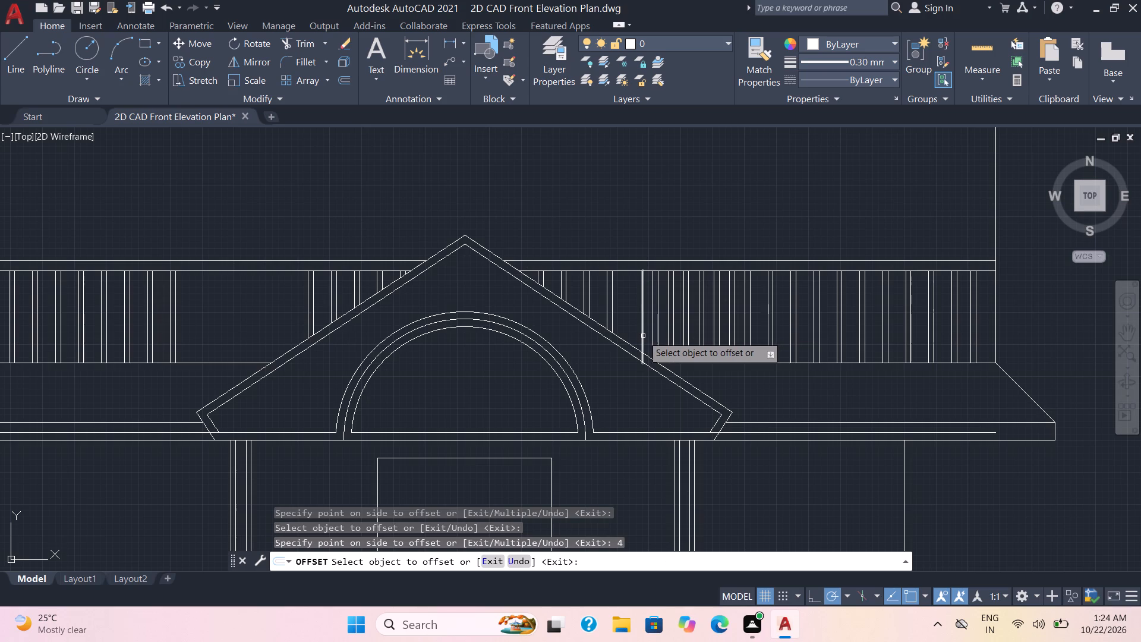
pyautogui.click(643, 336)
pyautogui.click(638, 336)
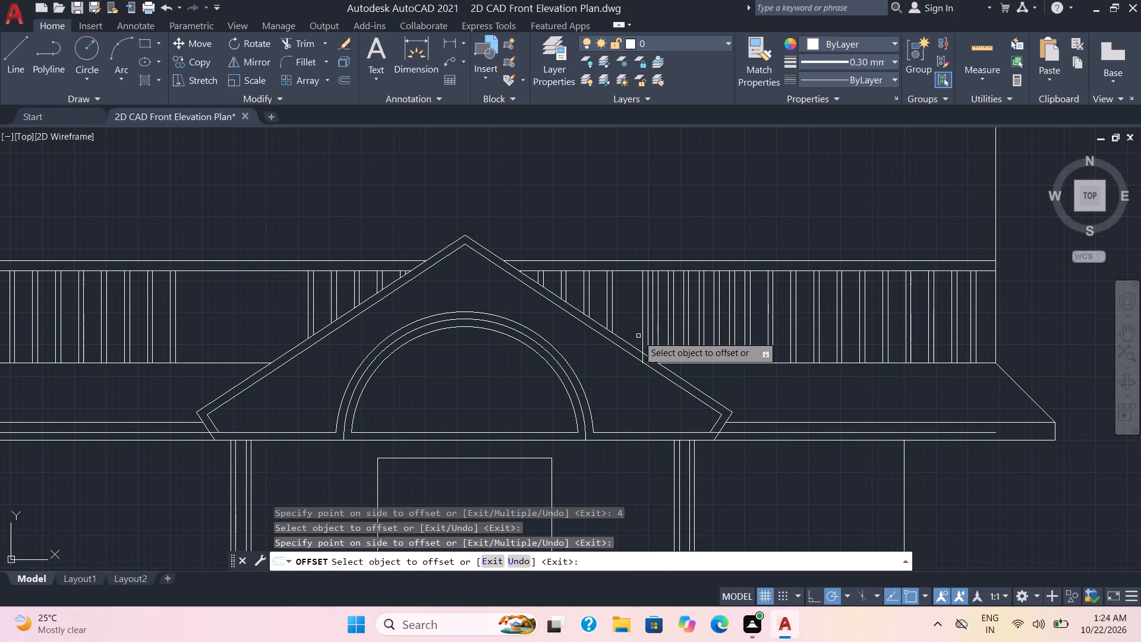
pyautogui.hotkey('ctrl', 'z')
# Complete the started baluster with a 2" offset toward the gable, and add one last 2" baluster after a 4" gap.
pyautogui.click(644, 333)
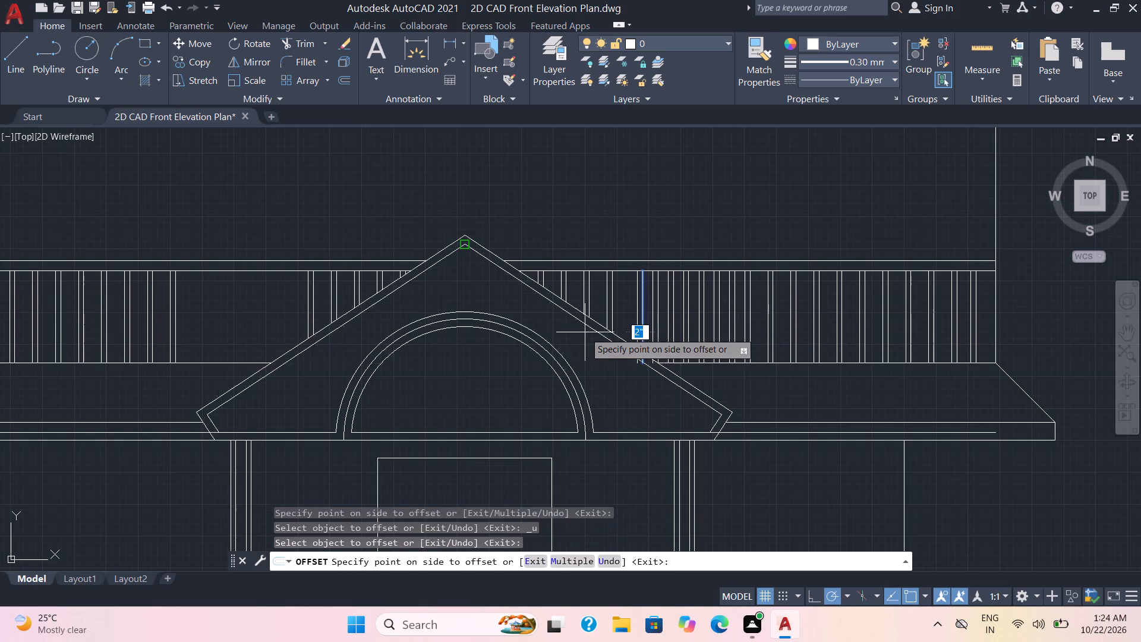
pyautogui.click(585, 332)
pyautogui.click(637, 324)
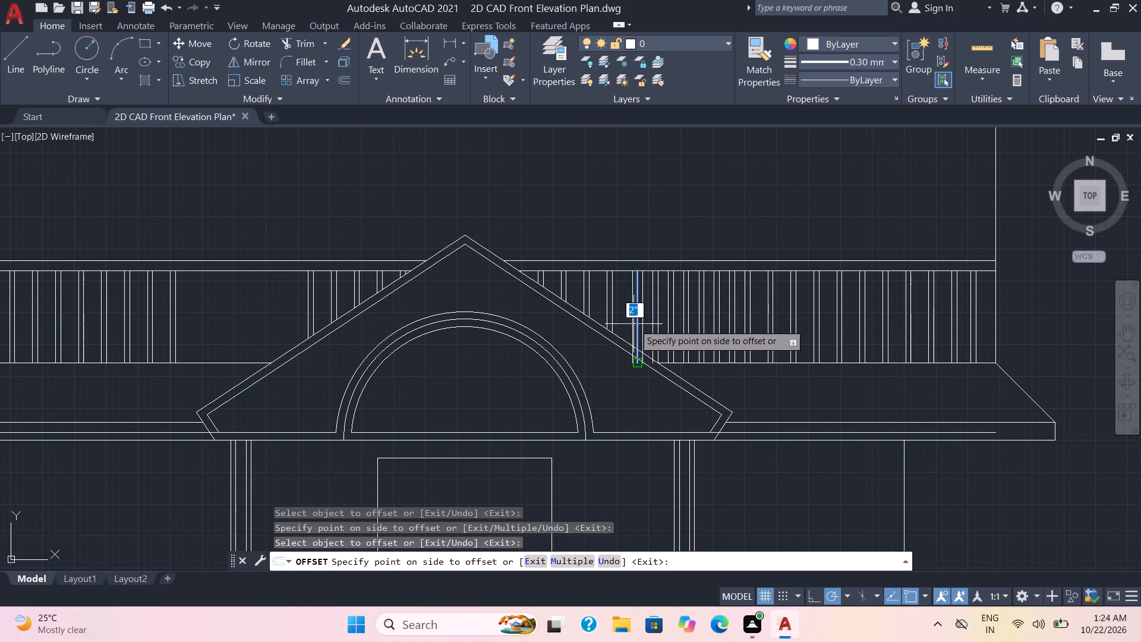
pyautogui.press('4')
pyautogui.press('Return')
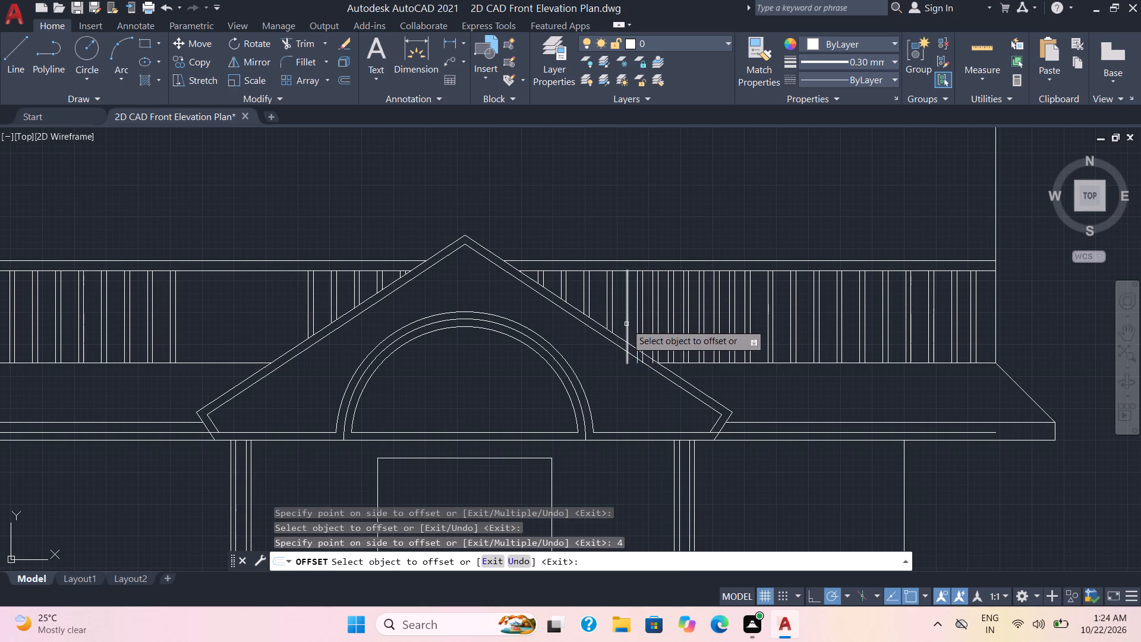
pyautogui.click(627, 323)
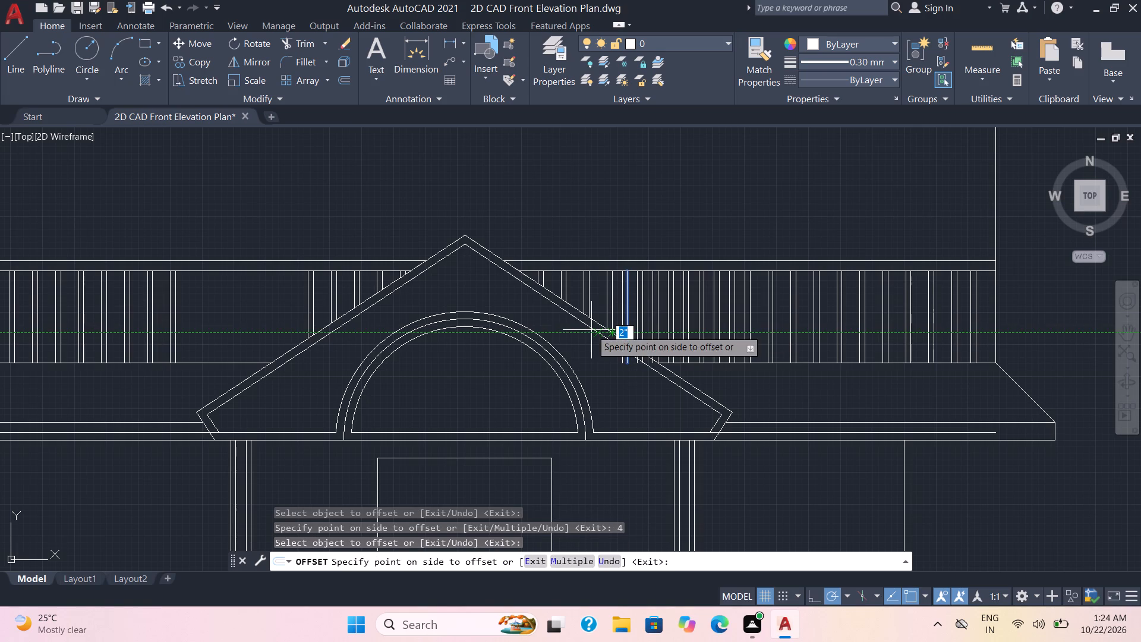
pyautogui.click(588, 320)
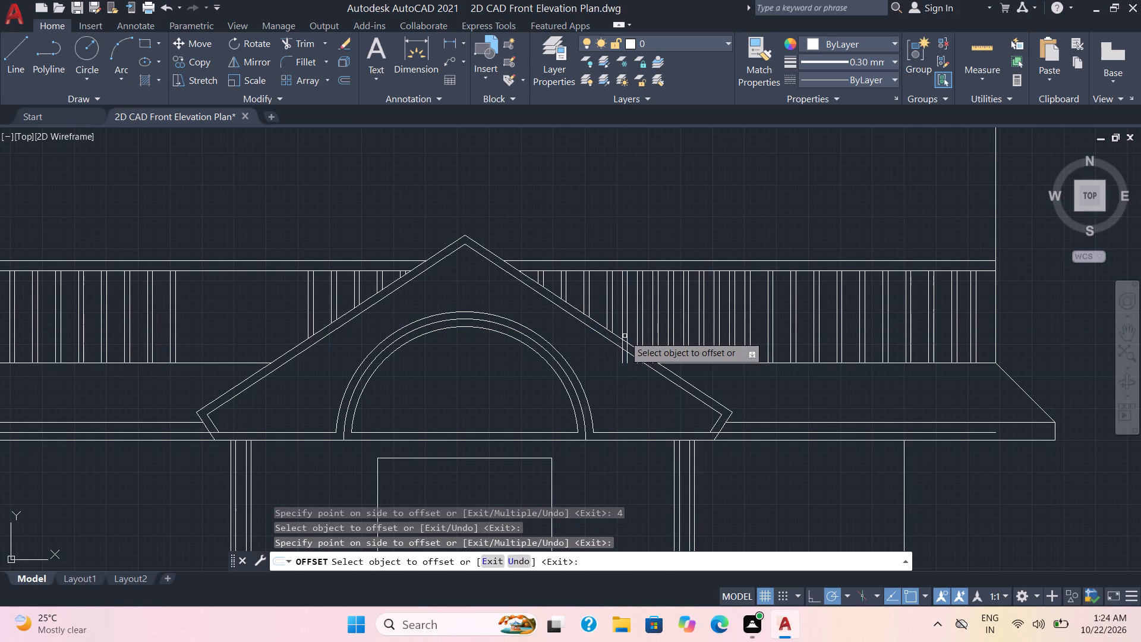
pyautogui.press('Escape')
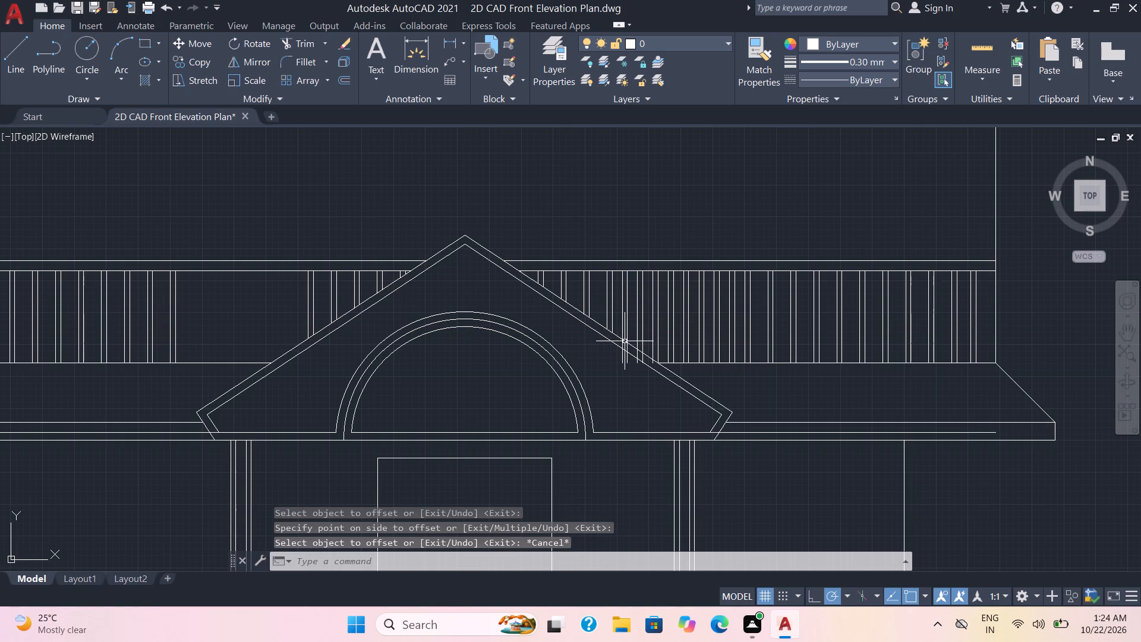
# Trim the lower ends of the new balusters where they run past the outer line of the gable's right slope.
pyautogui.write('tr')
pyautogui.press('Return')
pyautogui.scroll(2, 651, 367)
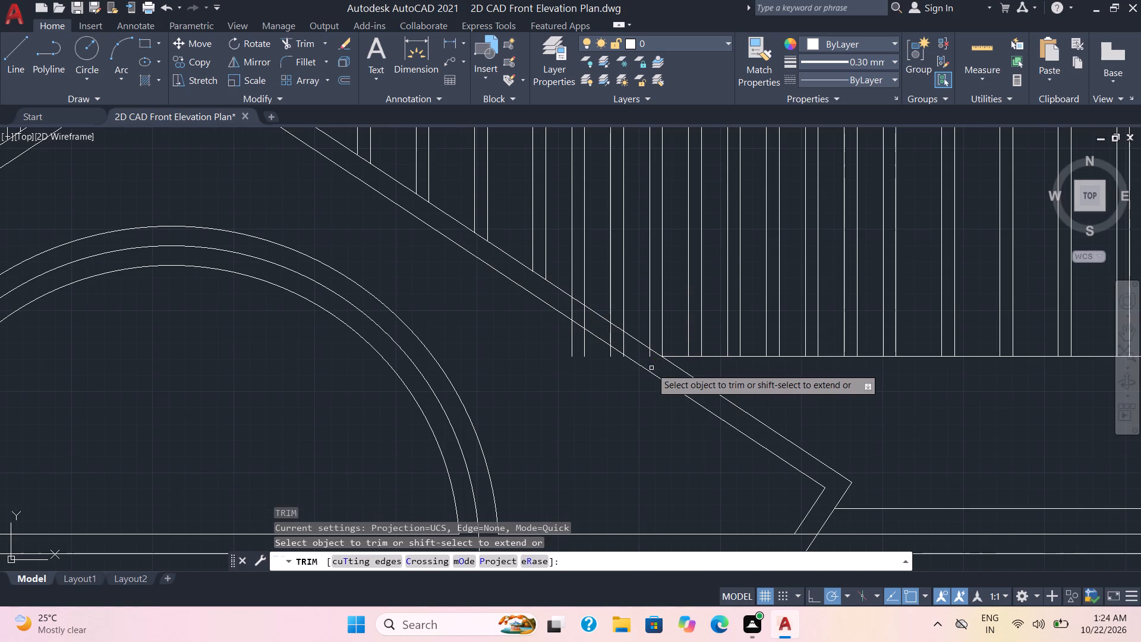
pyautogui.click(656, 358)
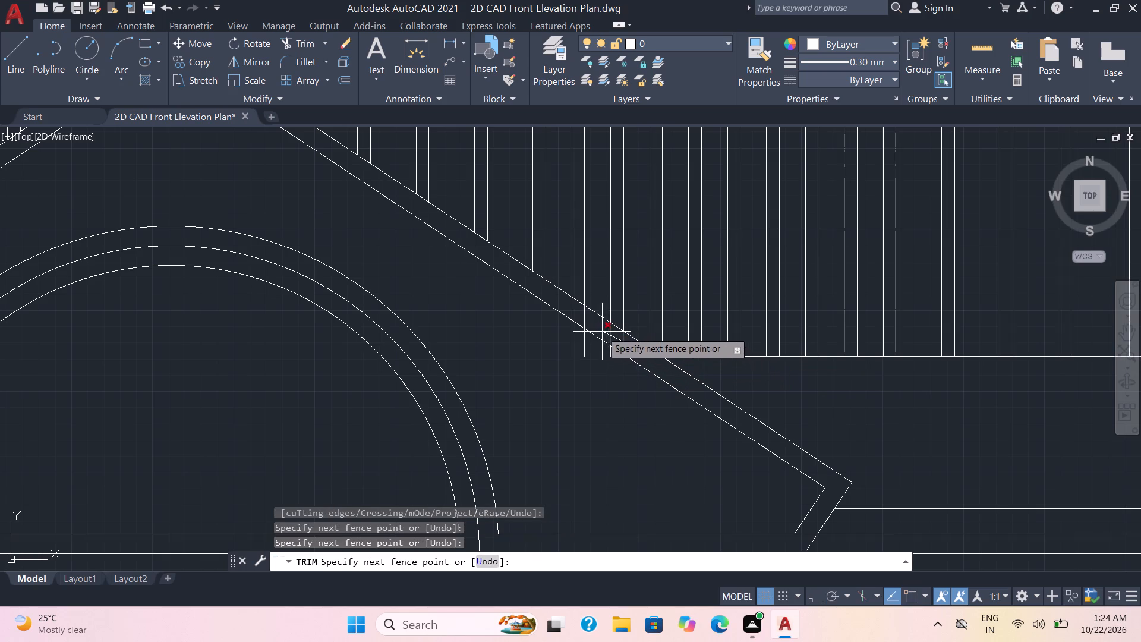
pyautogui.click(564, 308)
pyautogui.click(557, 336)
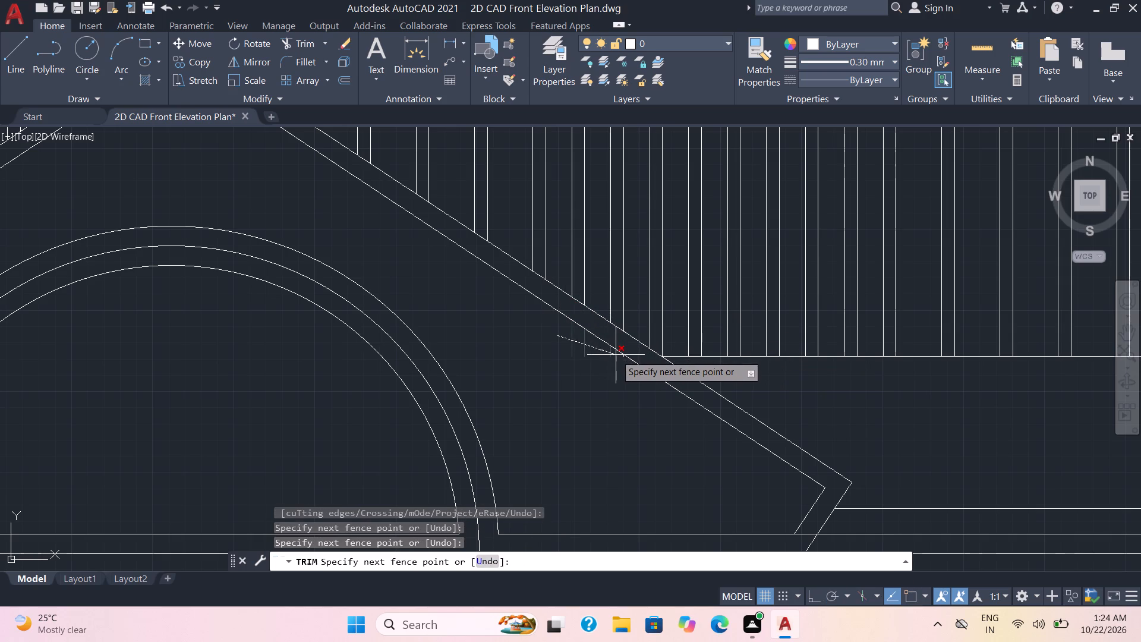
pyautogui.scroll(3, 616, 355)
pyautogui.click(642, 363)
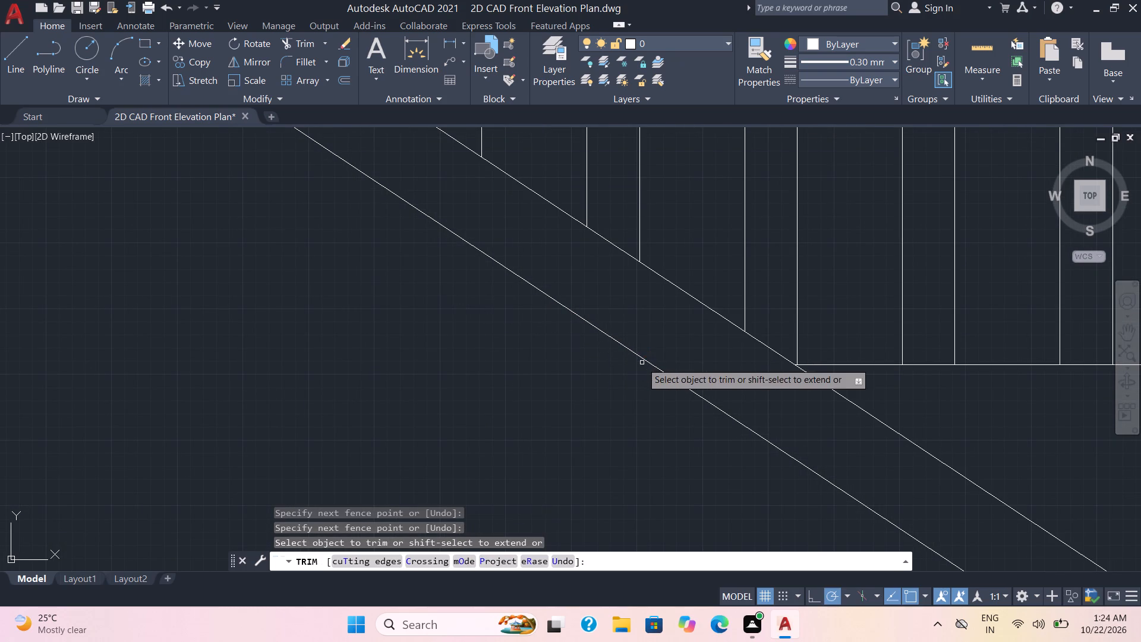
pyautogui.scroll(-2, 639, 373)
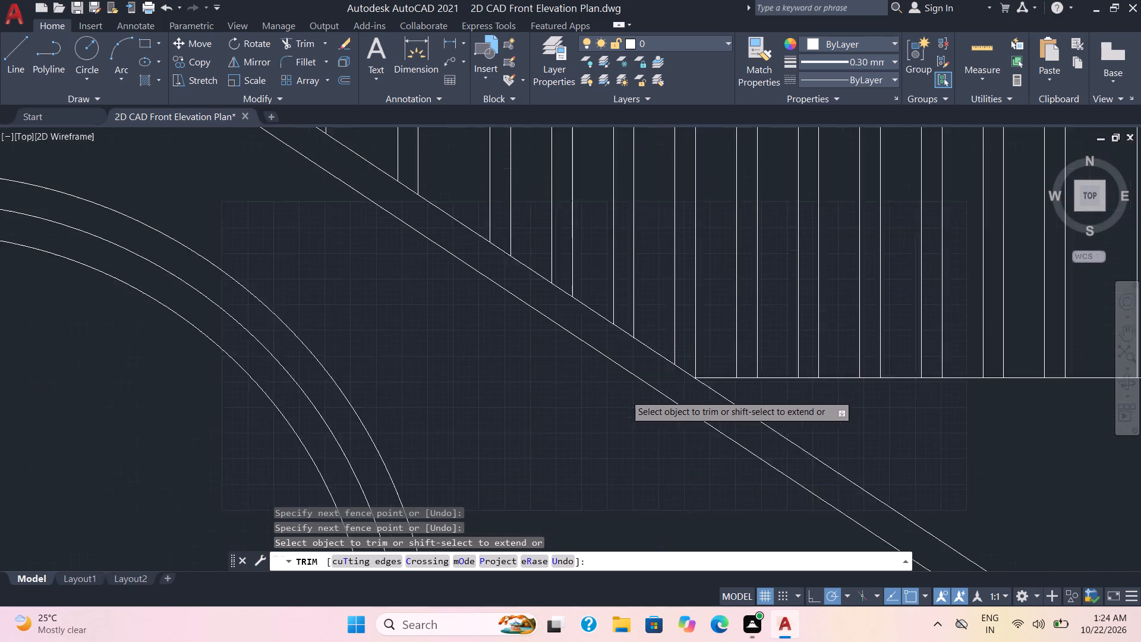
pyautogui.scroll(-2, 625, 395)
pyautogui.moveTo(614, 430); pyautogui.dragTo(732, 390, button='middle')
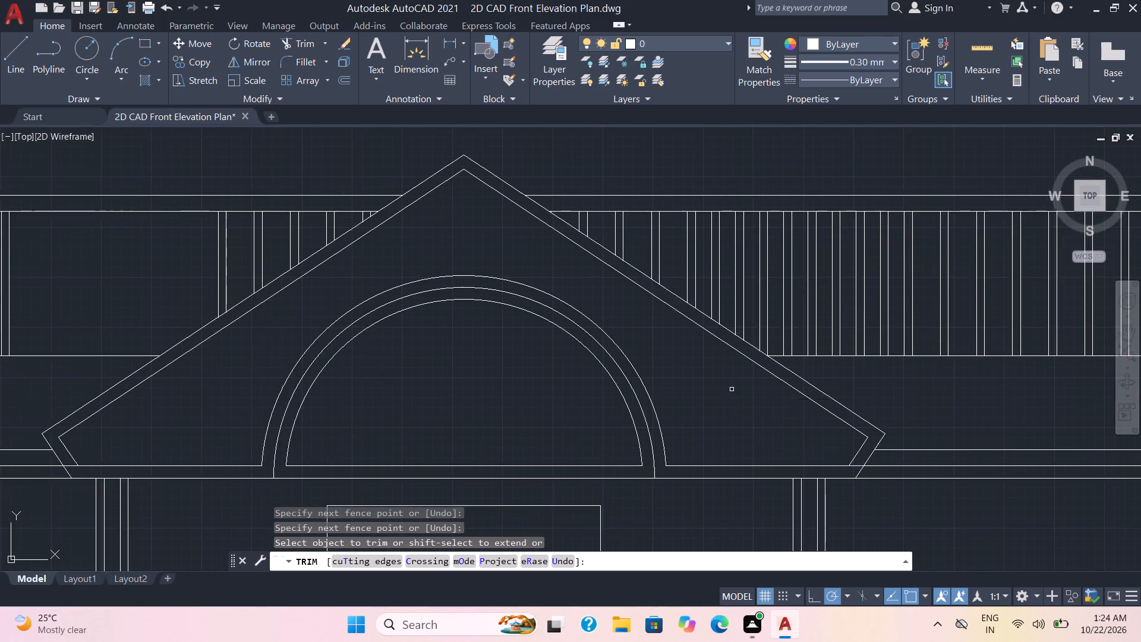
pyautogui.scroll(-1, 732, 389)
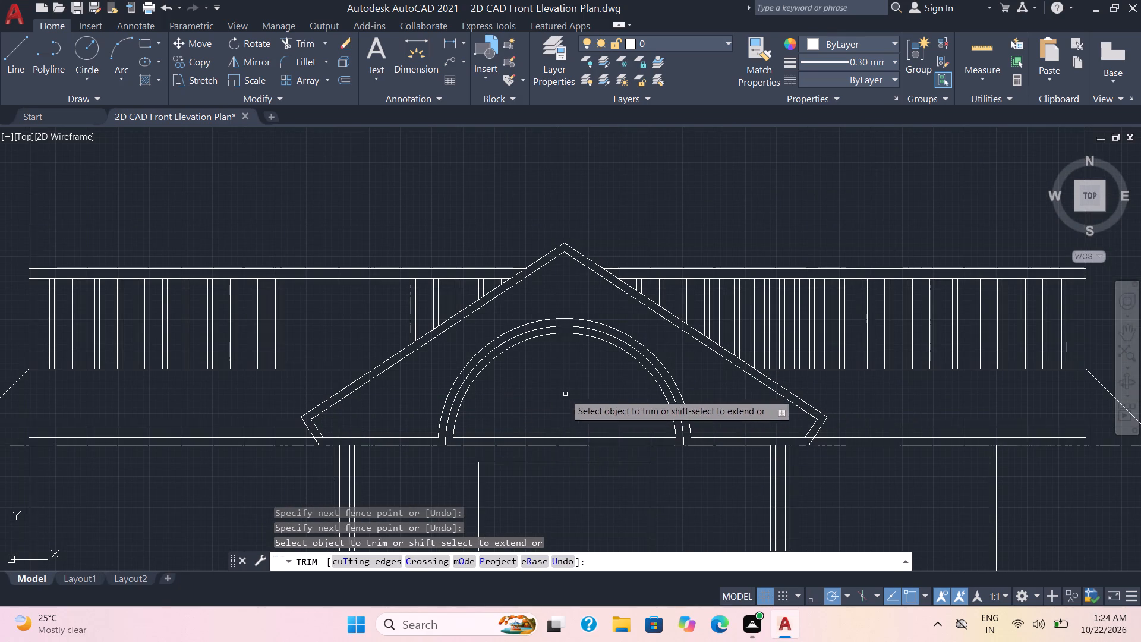
pyautogui.press('Escape')
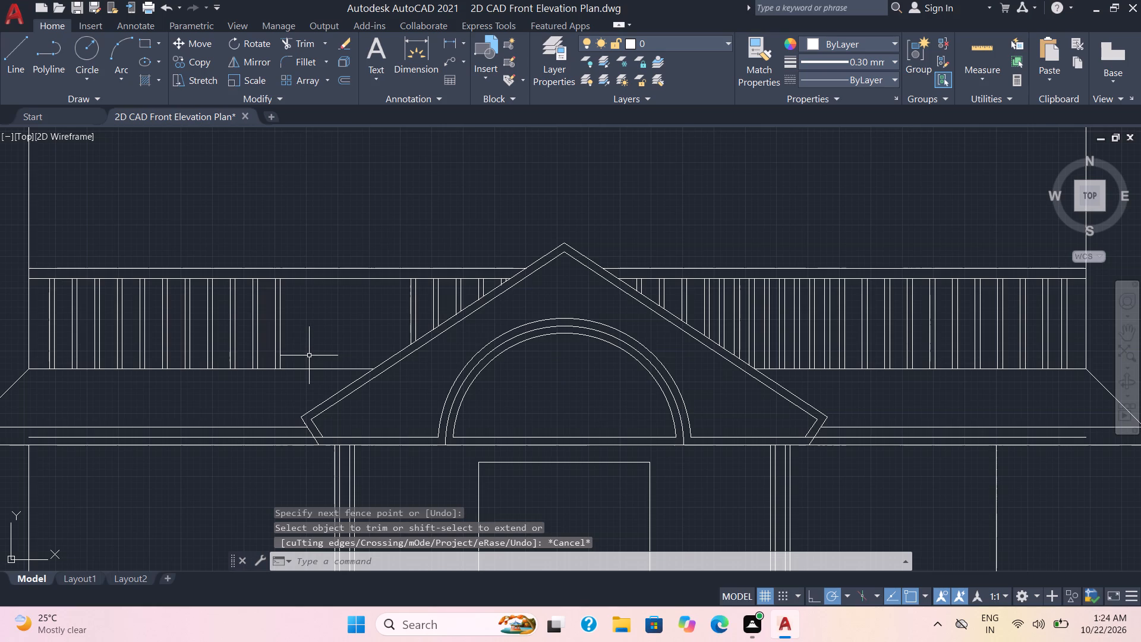
# Start filling the railing gap left of the gable by offsetting the left baluster group's rightmost line 4", and the resulting line 2".
pyautogui.press('o')
pyautogui.press('Return')
pyautogui.press('2')
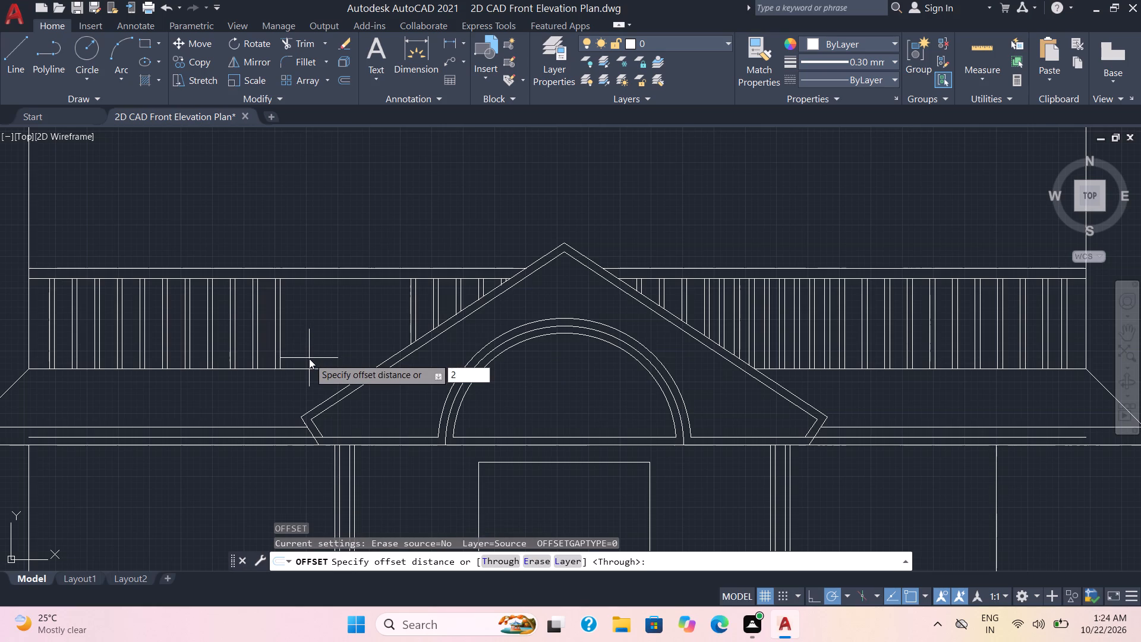
pyautogui.press('Return')
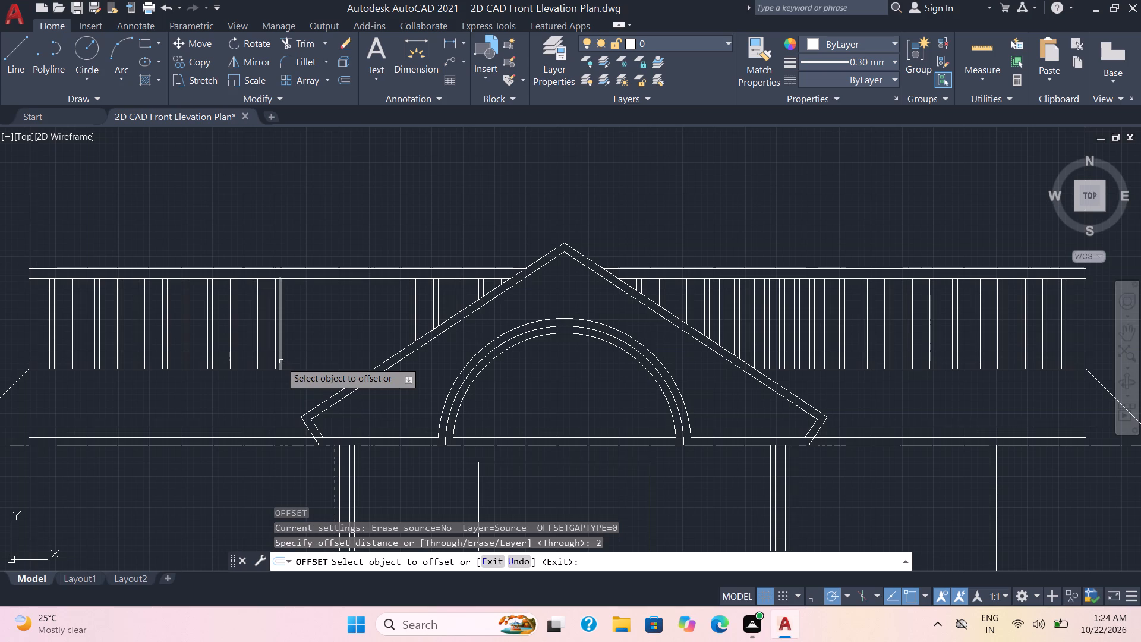
pyautogui.click(281, 362)
pyautogui.press('4')
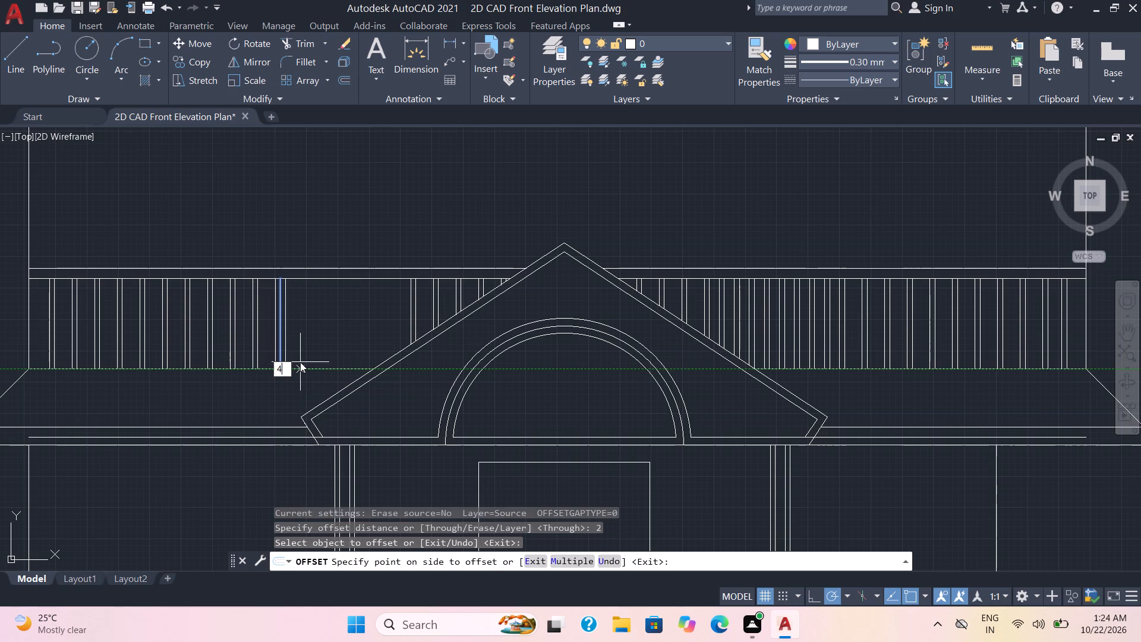
pyautogui.press('Return')
pyautogui.click(289, 359)
pyautogui.click(310, 353)
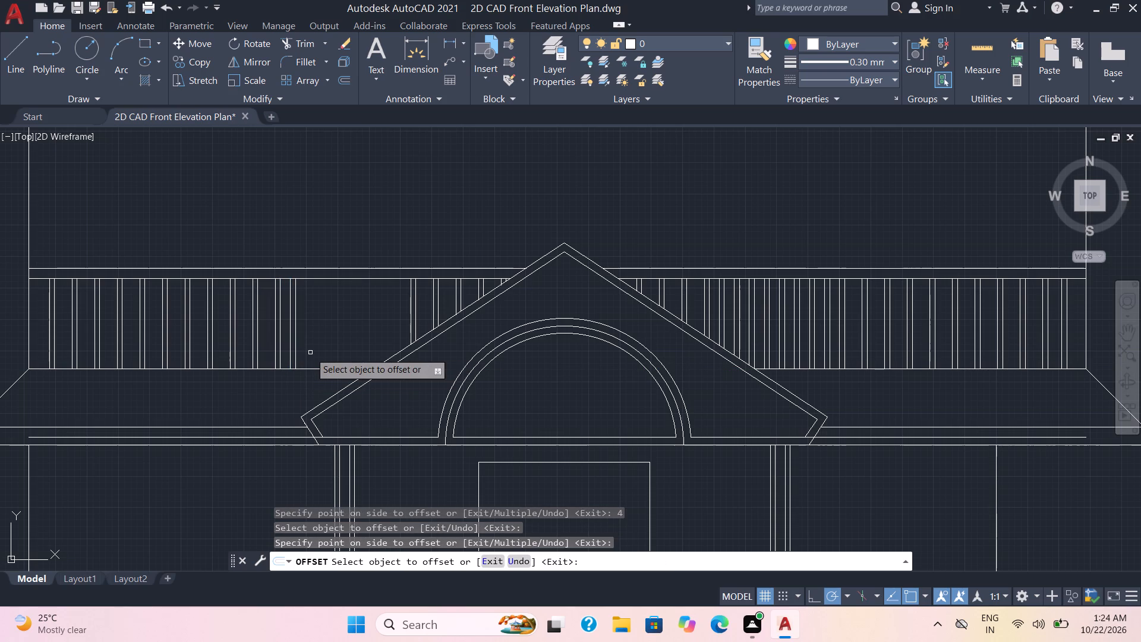
# Add two more balusters to the left group toward the gable, alternating 4" offsets for the gap and 2" offsets for the width.
pyautogui.click(295, 359)
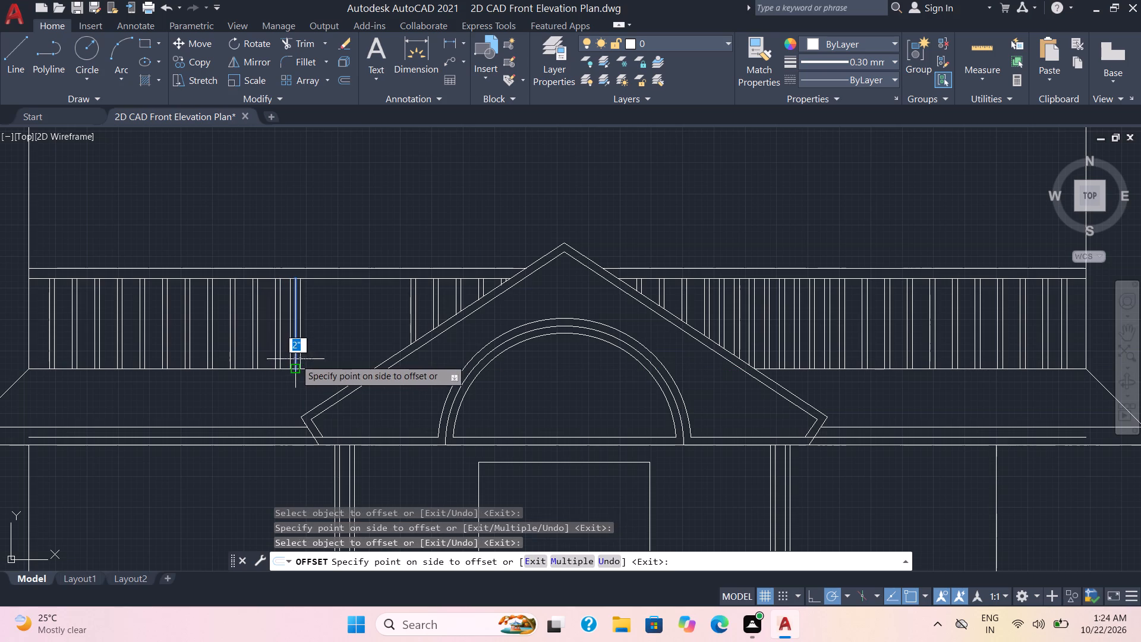
pyautogui.press('4')
pyautogui.press('Return')
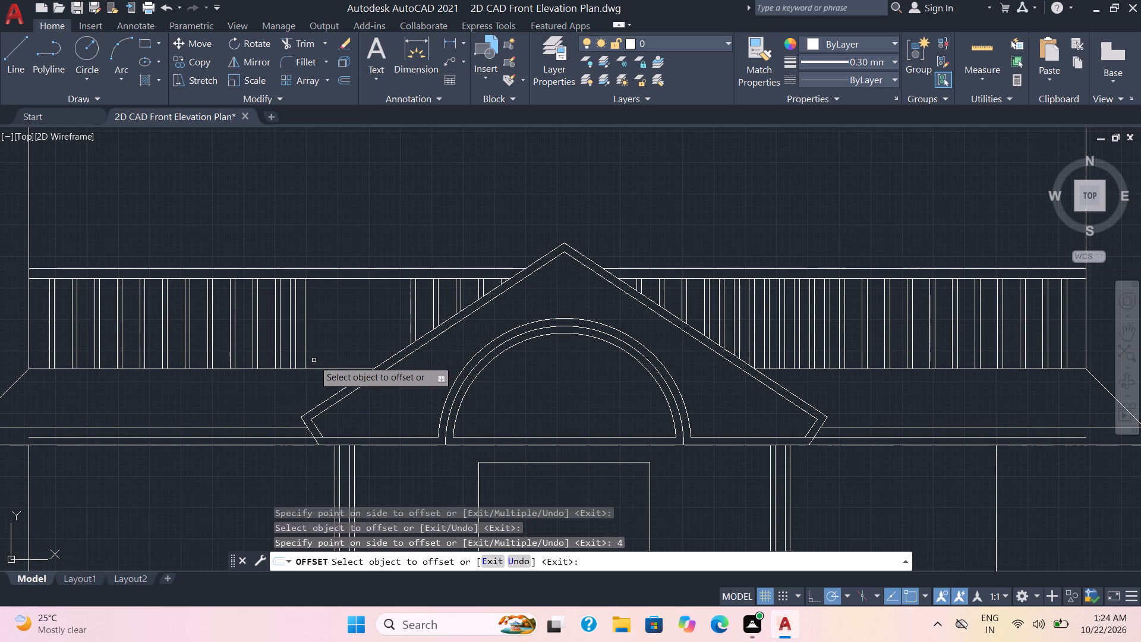
pyautogui.click(304, 362)
pyautogui.click(324, 359)
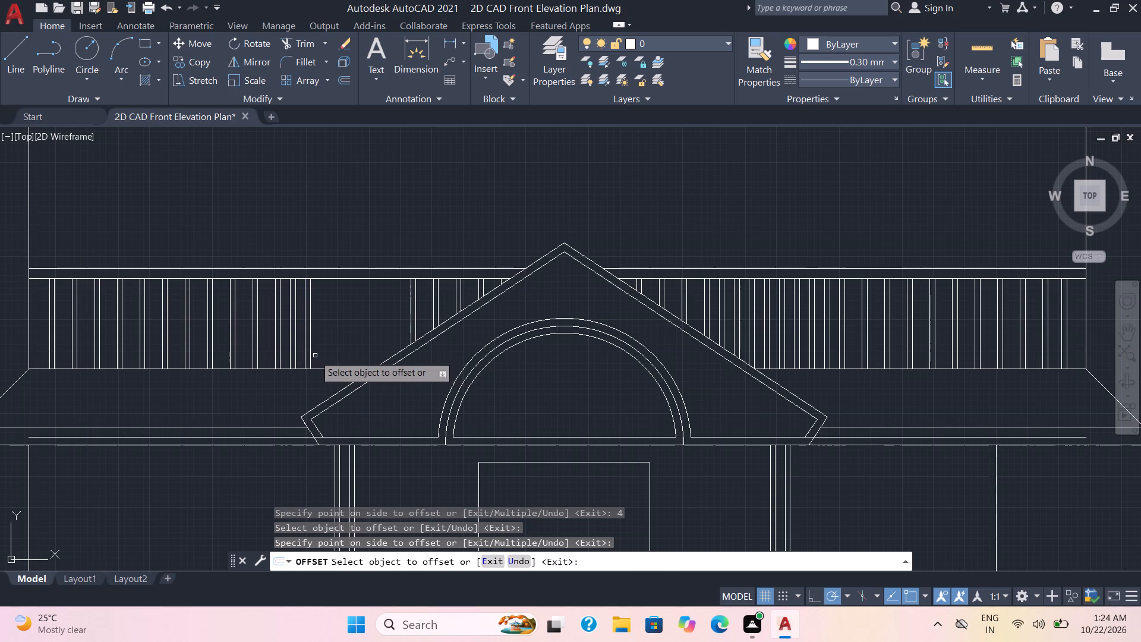
pyautogui.click(309, 355)
pyautogui.press('4')
pyautogui.press('Return')
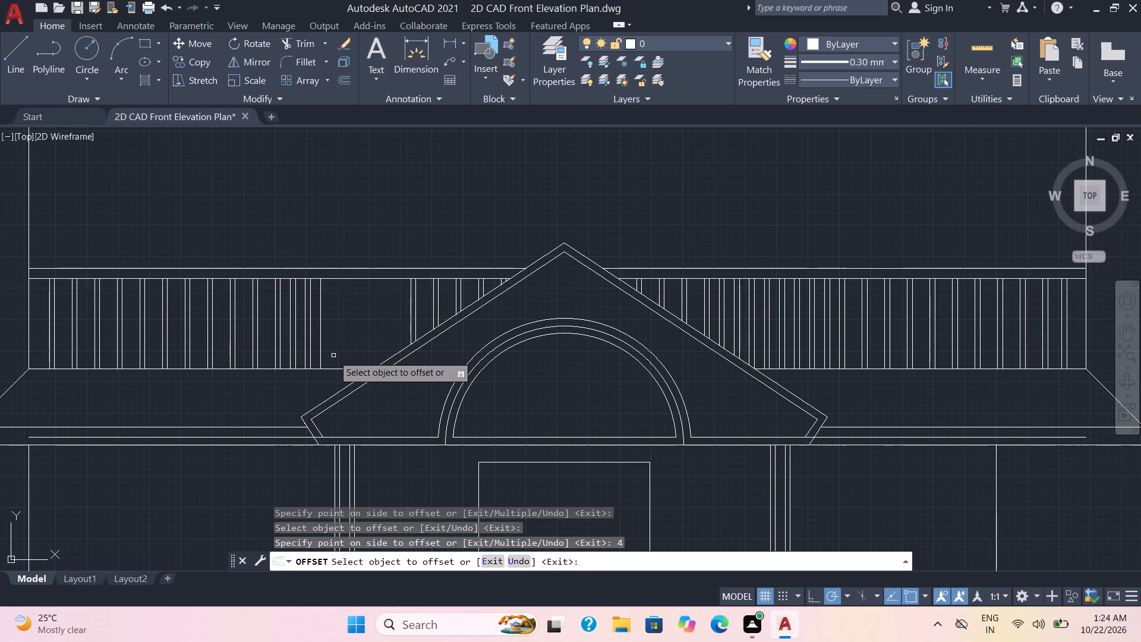
pyautogui.click(320, 358)
pyautogui.click(339, 358)
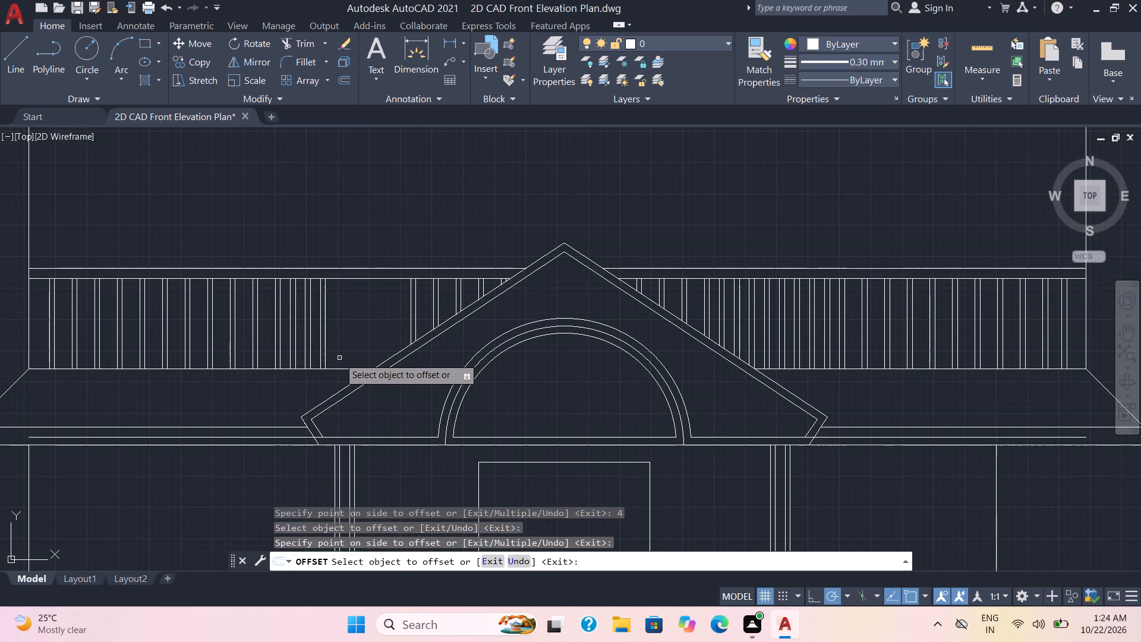
# Add two more balusters to the left railing group toward the gable, alternating 4" offsets for the gap and 2" offsets for the width.
pyautogui.click(326, 357)
pyautogui.write('4')
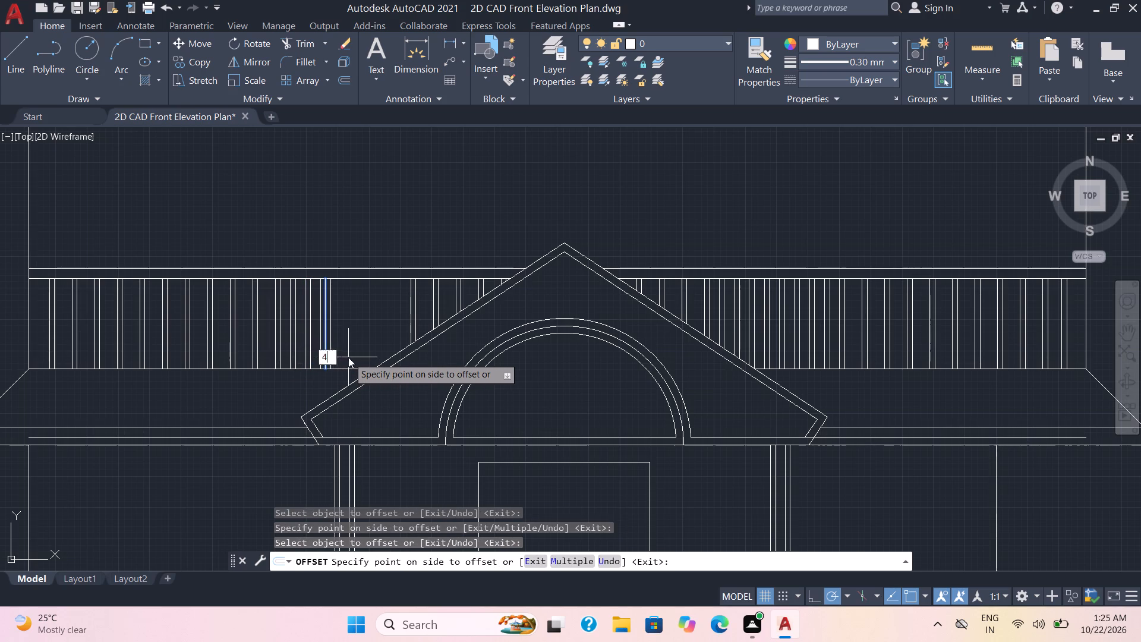
pyautogui.press('space')
pyautogui.click(335, 358)
pyautogui.click(358, 357)
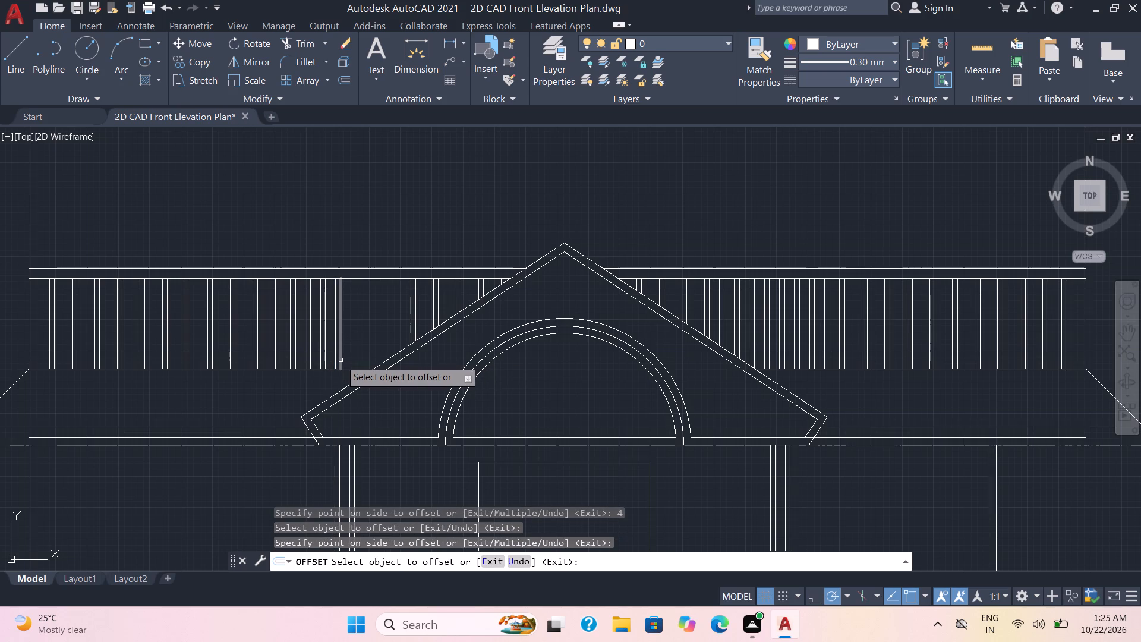
pyautogui.click(341, 360)
pyautogui.write('4')
pyautogui.press('space')
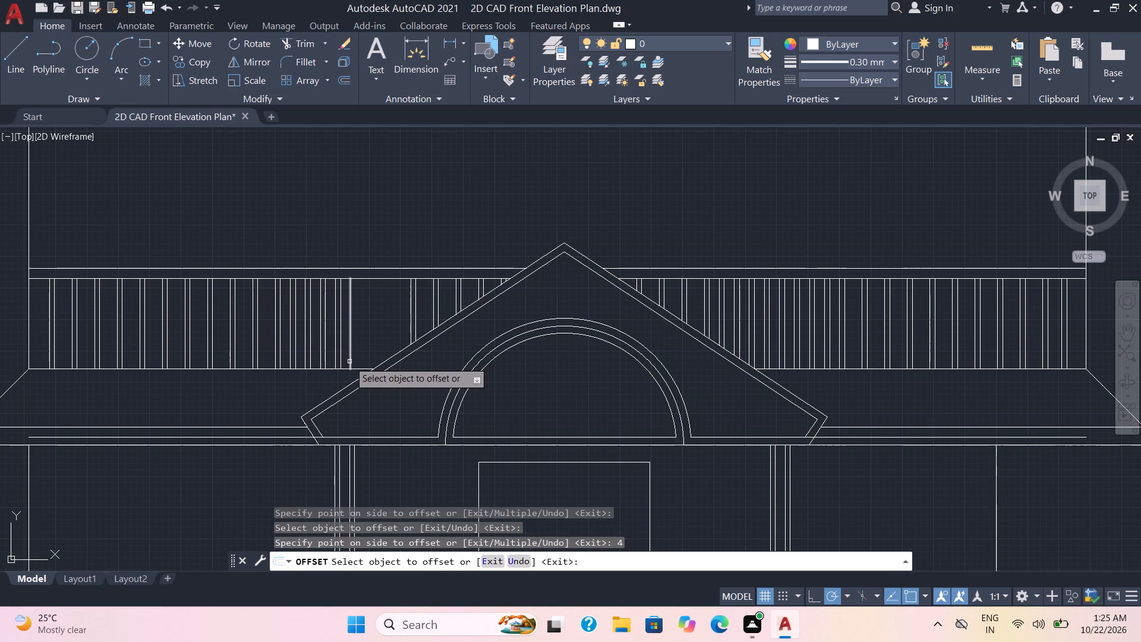
pyautogui.click(348, 361)
pyautogui.click(349, 361)
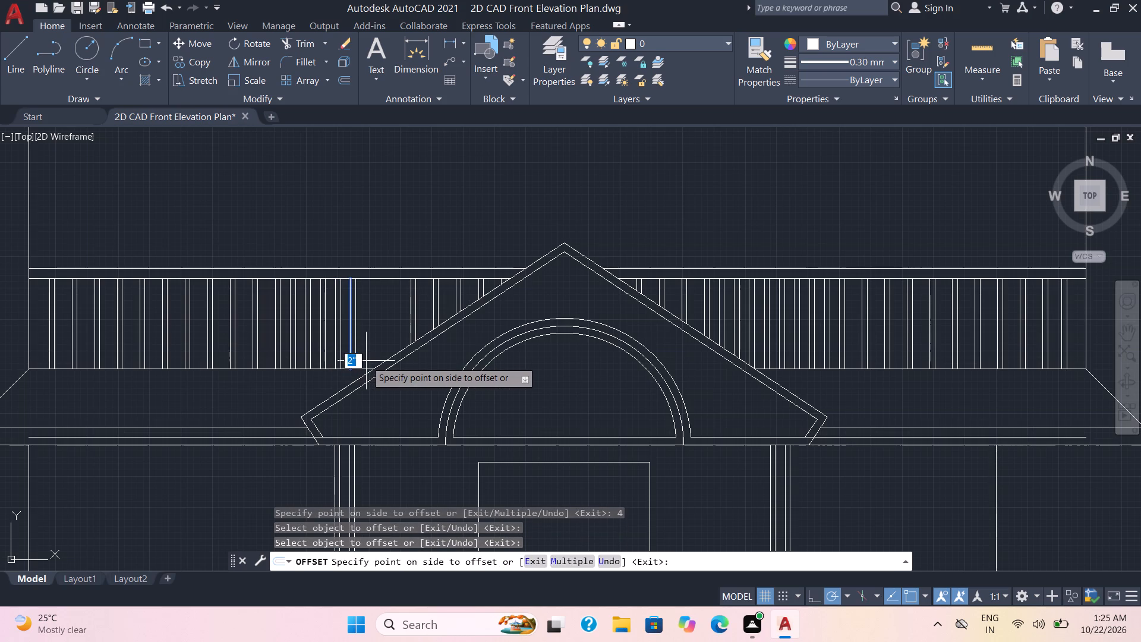
pyautogui.click(366, 361)
# Continue the left railing group with another two balusters toward the gable, each 2" wide after a 4" gap.
pyautogui.click(357, 361)
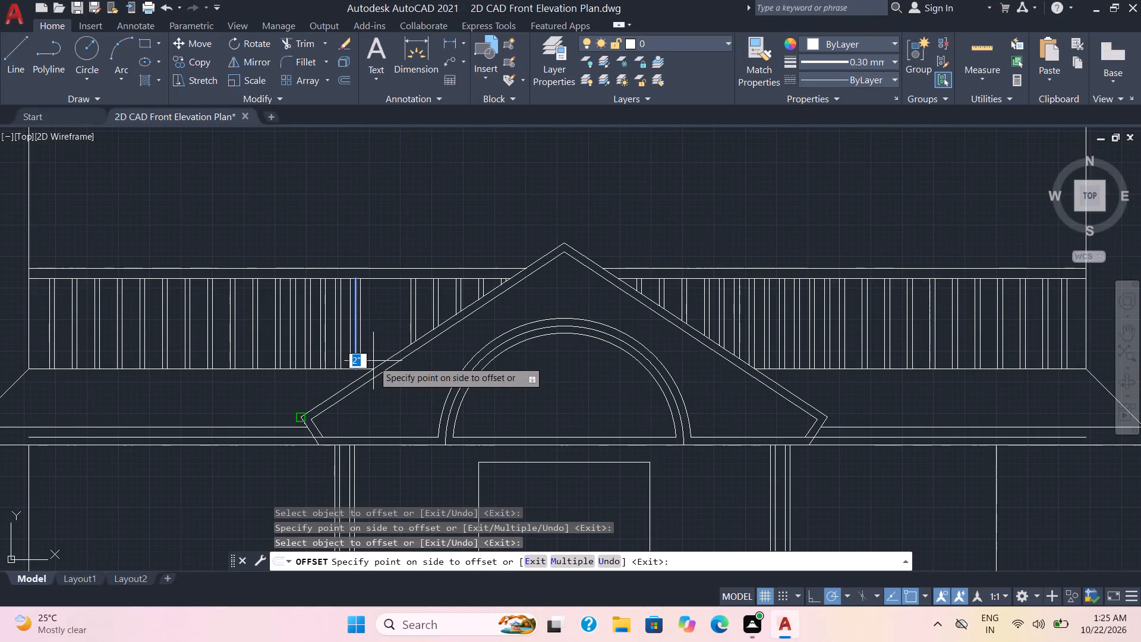
pyautogui.write('4')
pyautogui.press('space')
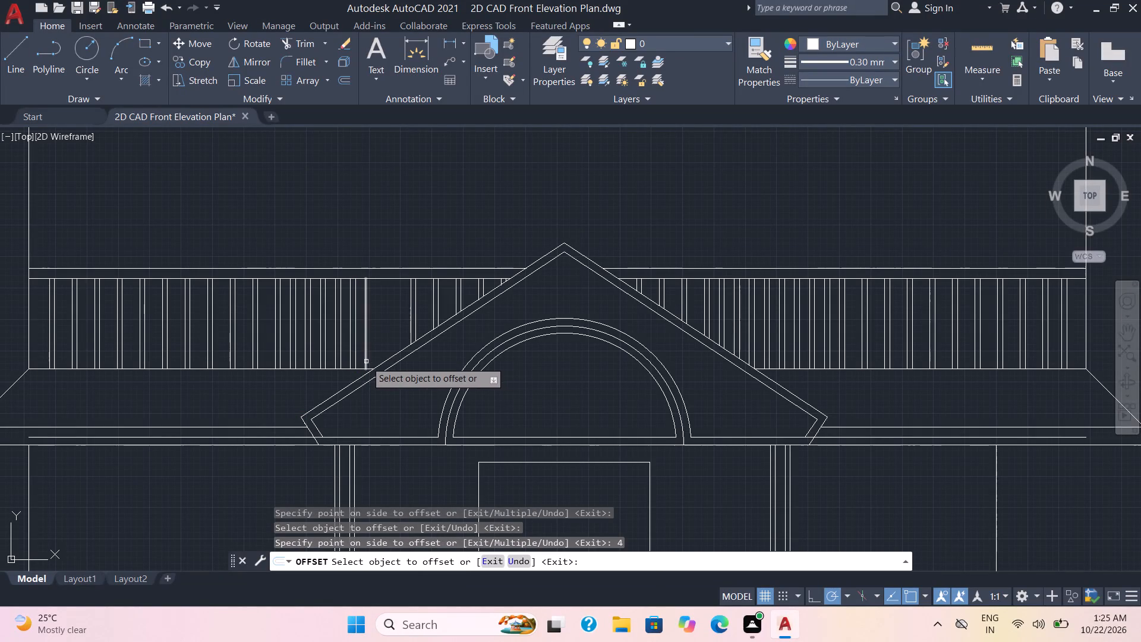
pyautogui.click(366, 361)
pyautogui.click(447, 362)
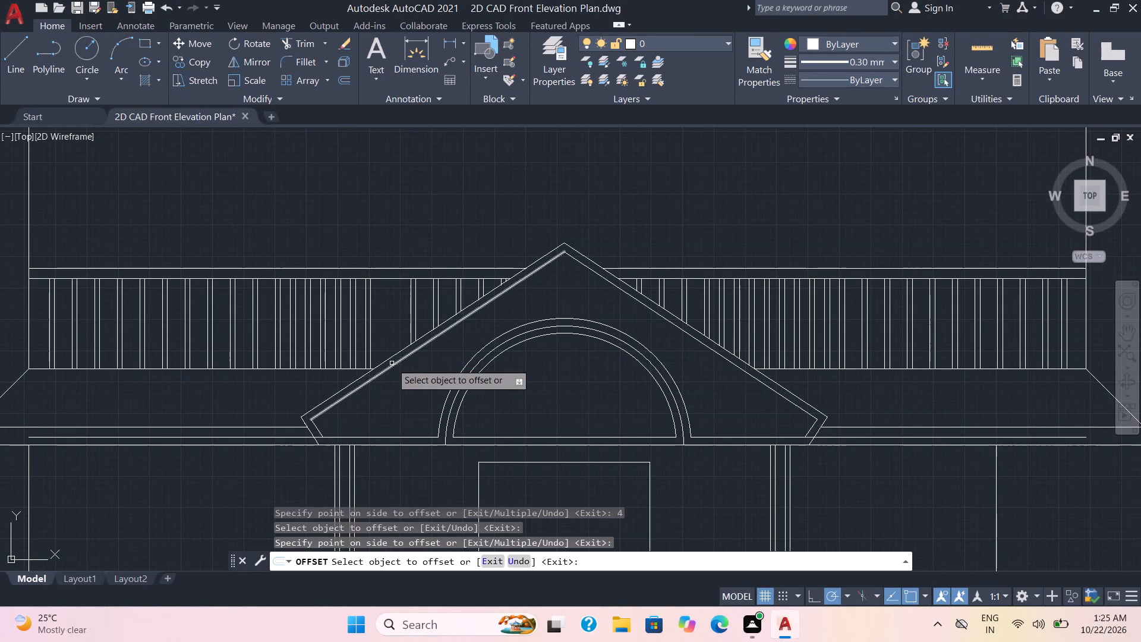
pyautogui.click(370, 352)
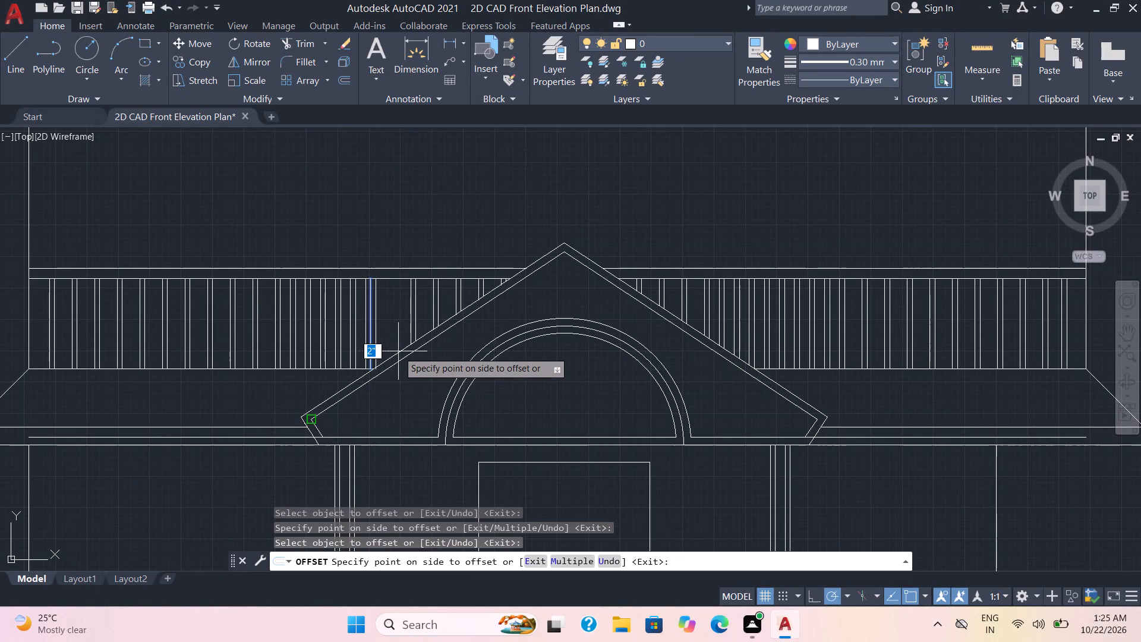
pyautogui.write('4')
pyautogui.press('space')
pyautogui.click(382, 351)
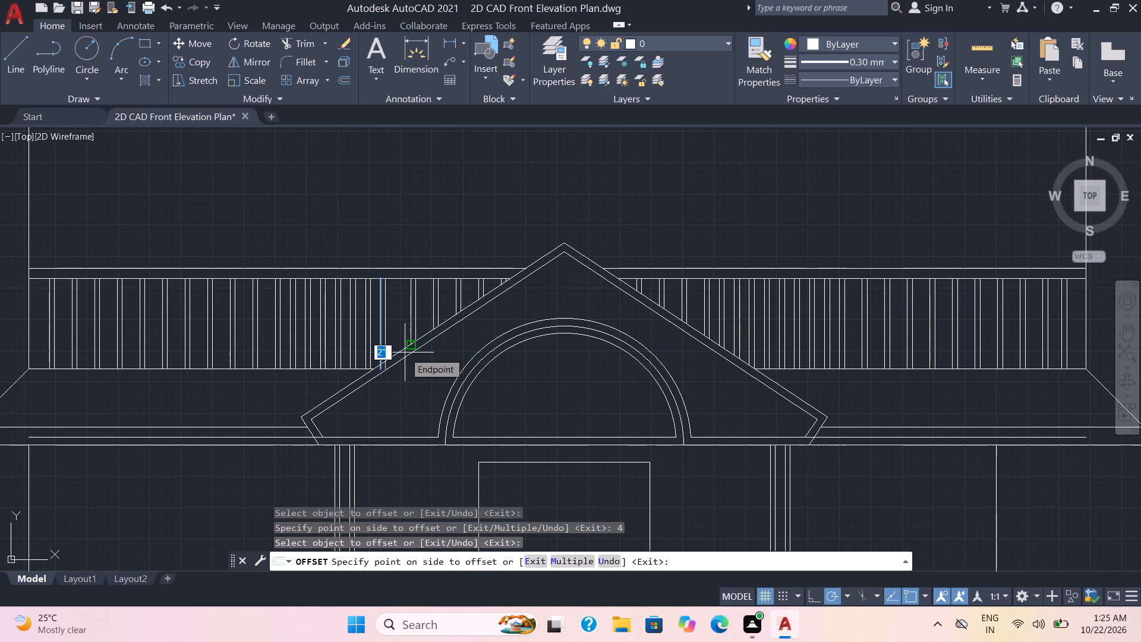
pyautogui.click(405, 353)
# Close the remaining railing gap left of the gable with one last 2" baluster offset after a 4" gap.
pyautogui.click(386, 353)
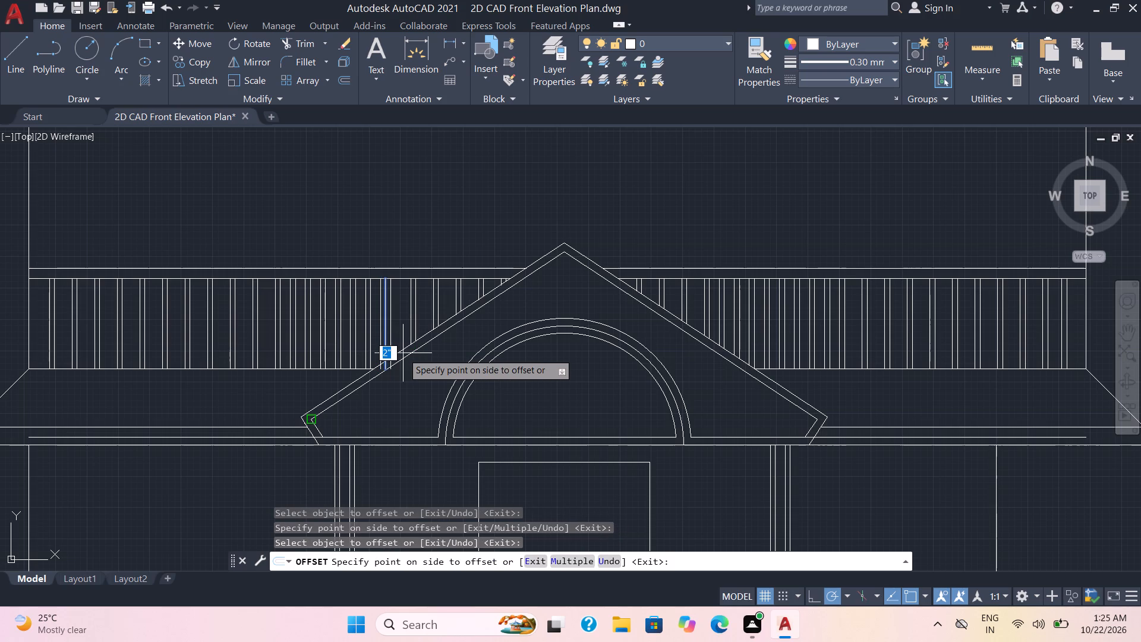
pyautogui.write('4')
pyautogui.press('space')
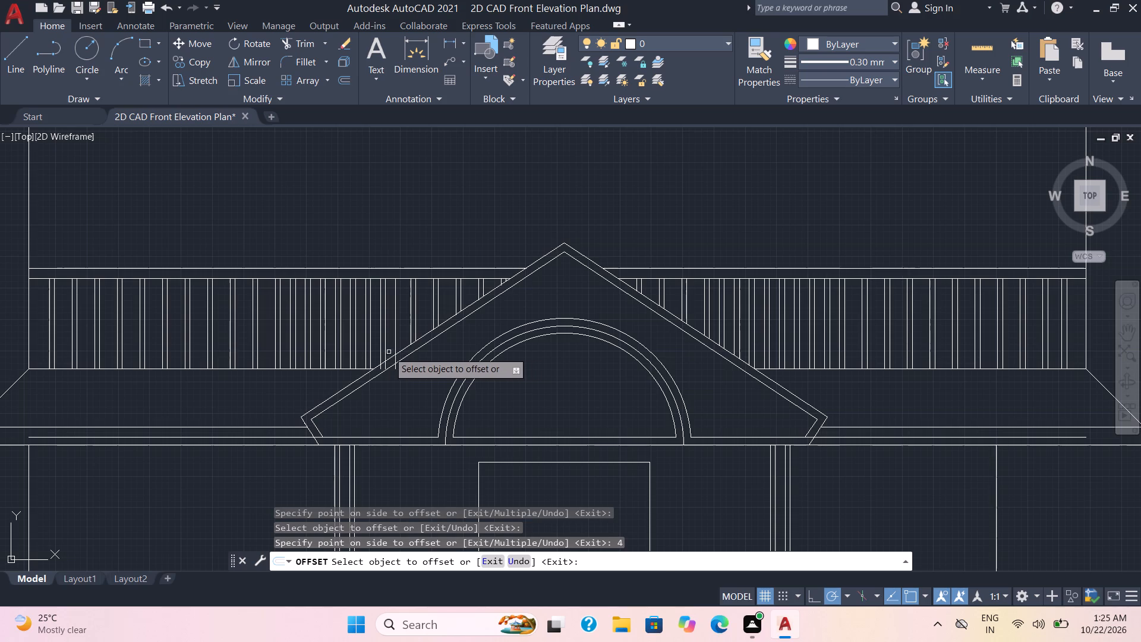
pyautogui.click(395, 339)
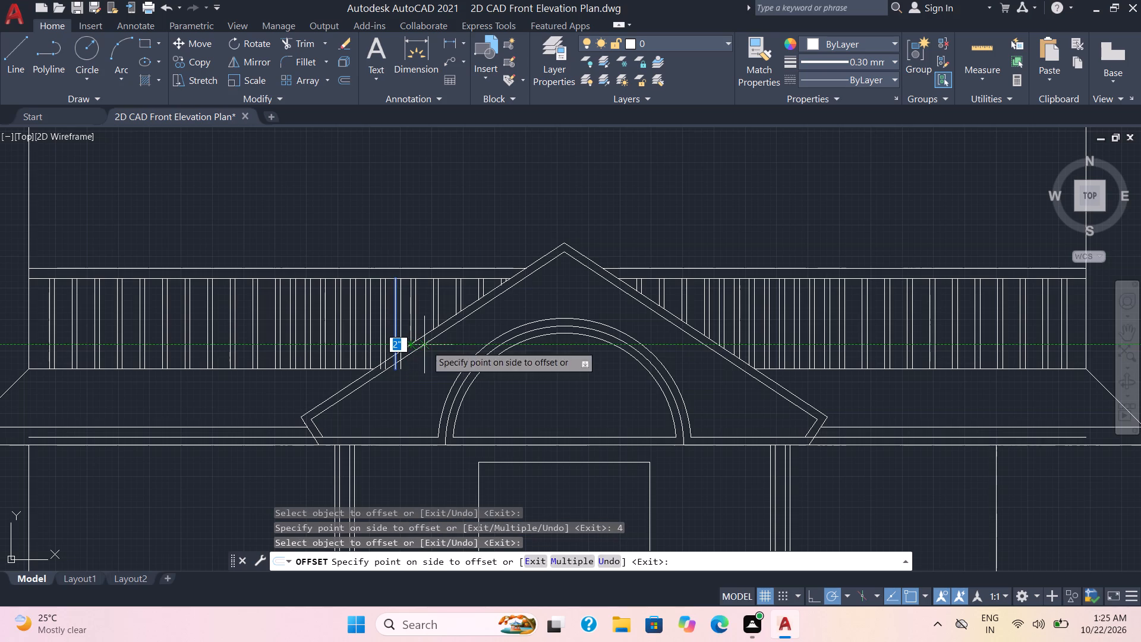
pyautogui.click(434, 347)
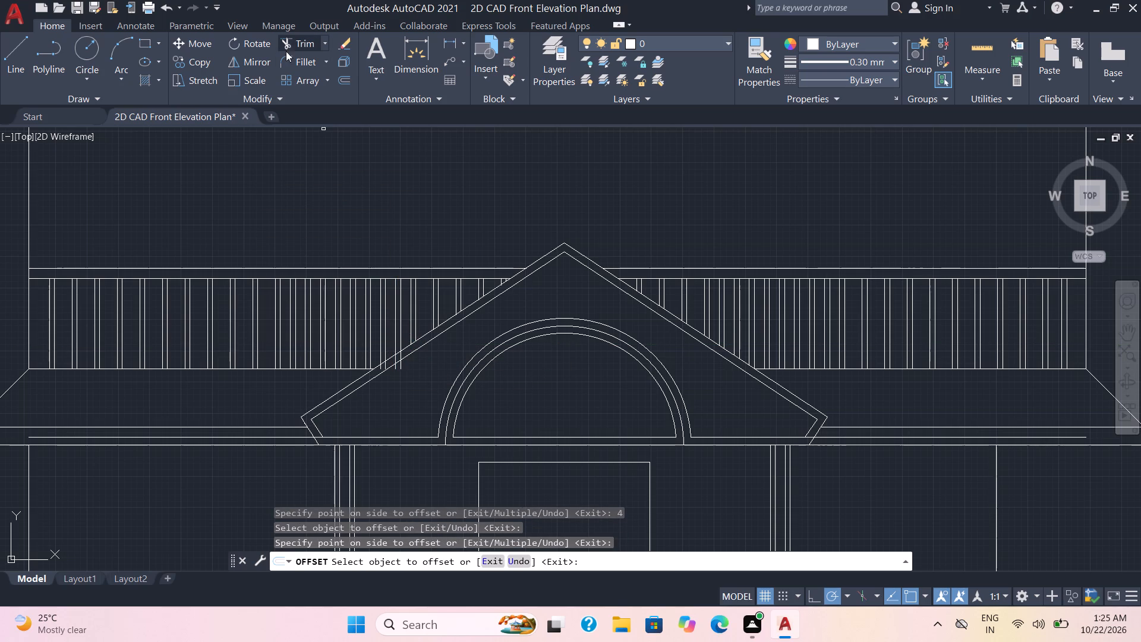
# Trim the lower ends of the new balusters where they run past the outer line of the gable's left slope.
pyautogui.click(292, 48)
pyautogui.scroll(2, 408, 277)
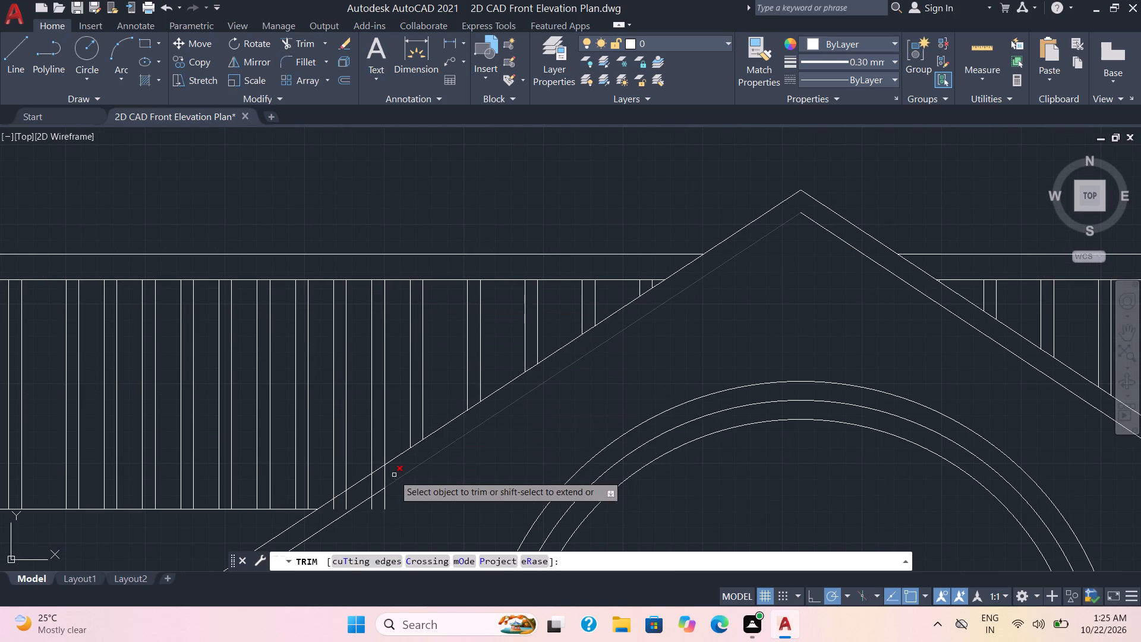
pyautogui.click(393, 470)
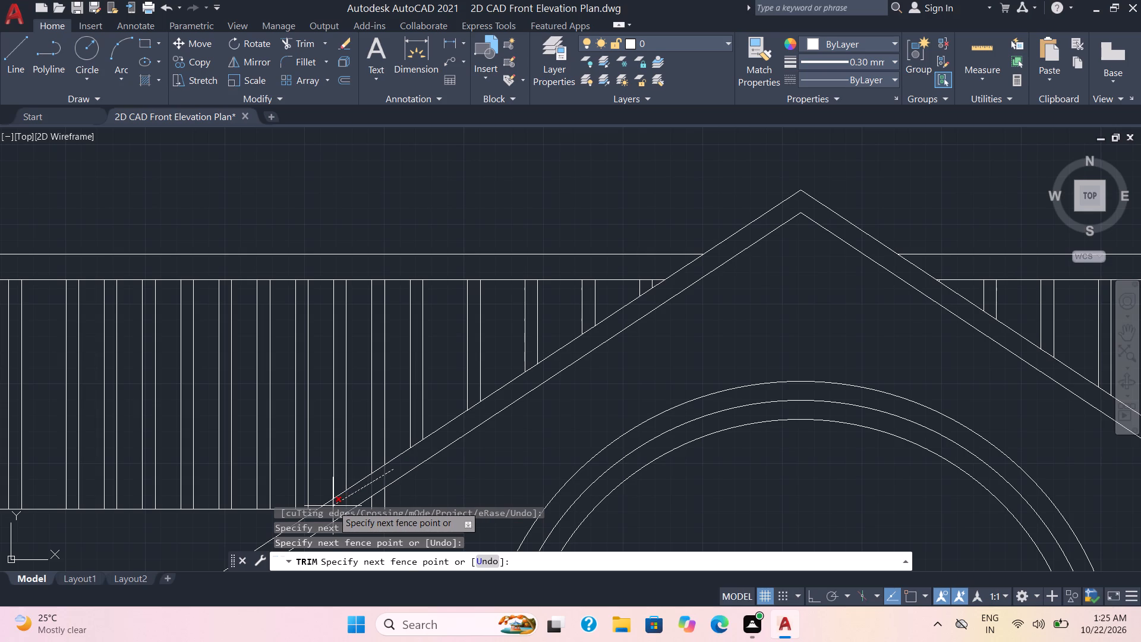
pyautogui.click(333, 506)
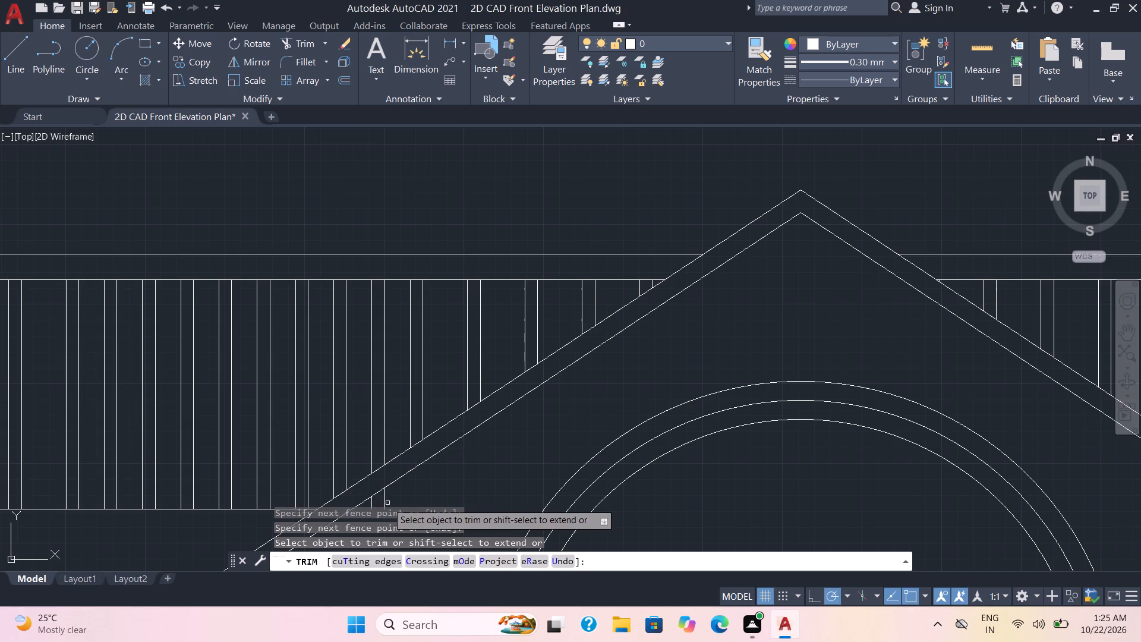
pyautogui.click(396, 498)
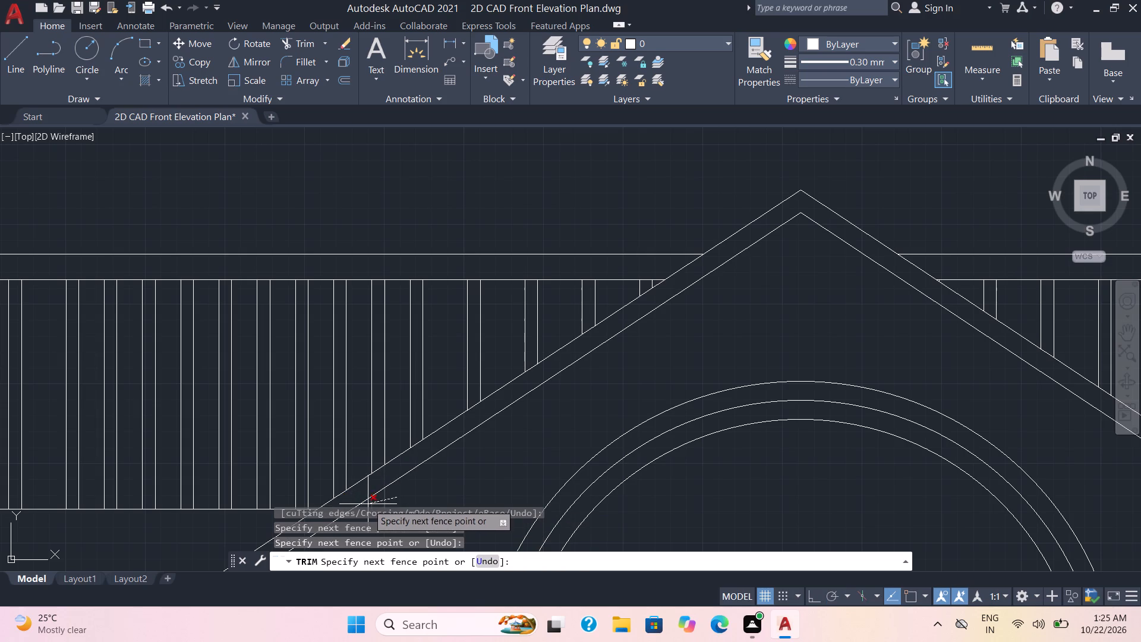
pyautogui.click(367, 505)
pyautogui.scroll(-3, 390, 503)
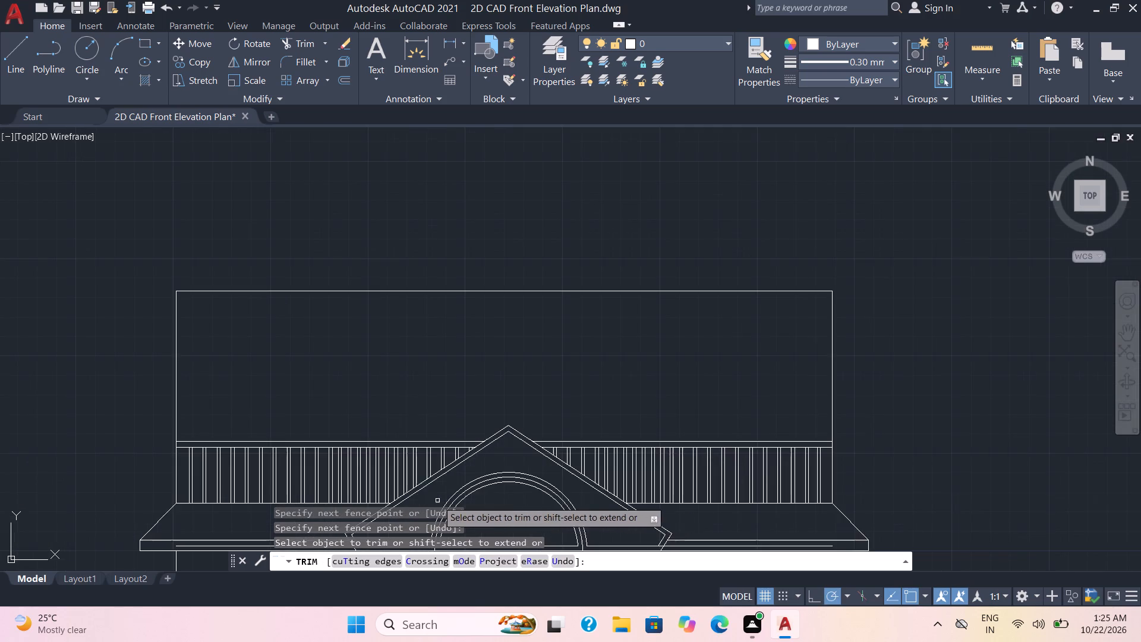
pyautogui.scroll(-1, 513, 514)
pyautogui.moveTo(513, 513); pyautogui.dragTo(531, 367, button='middle')
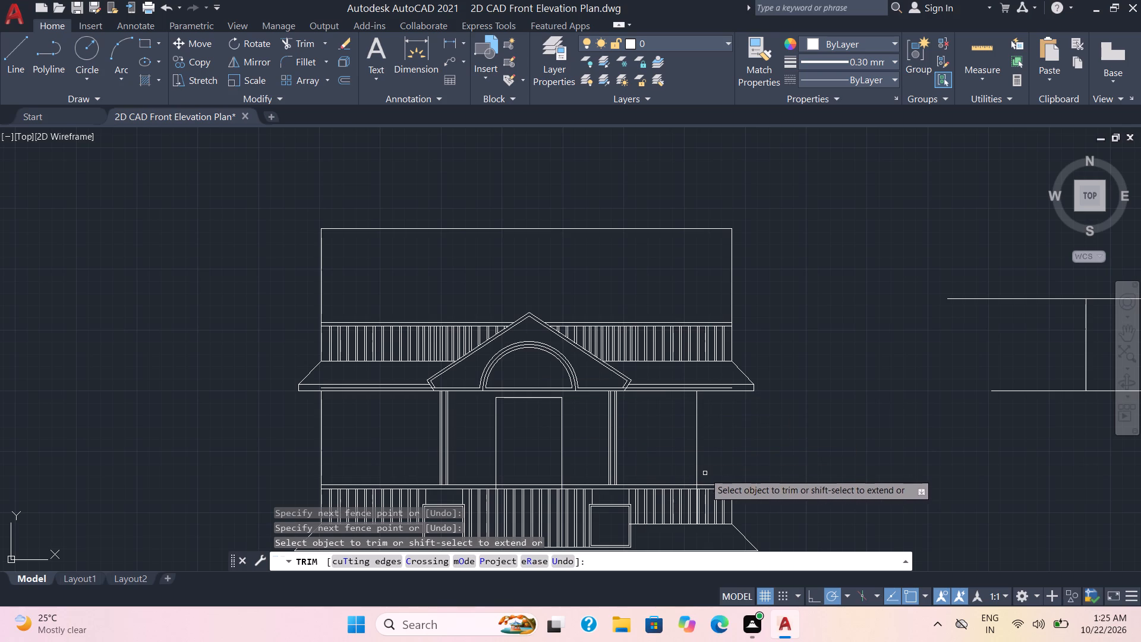
pyautogui.press('Escape')
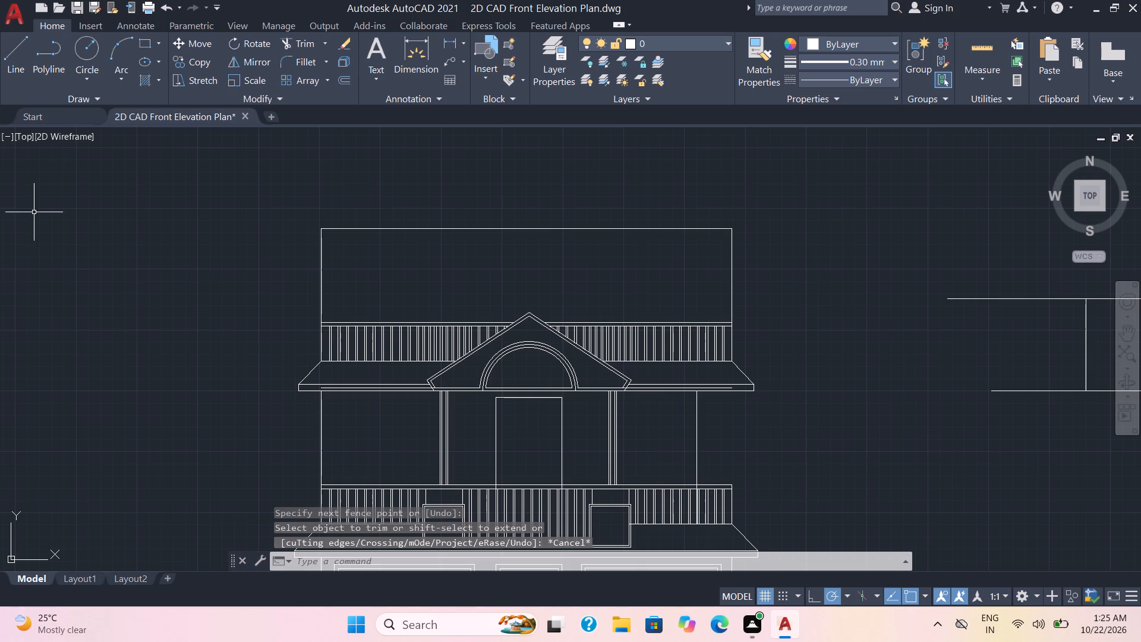
# Draw a vertical line about 9'-2" up from where the upper railing's top line meets the gable's left slope, past the top-storey outline.
pyautogui.click(12, 67)
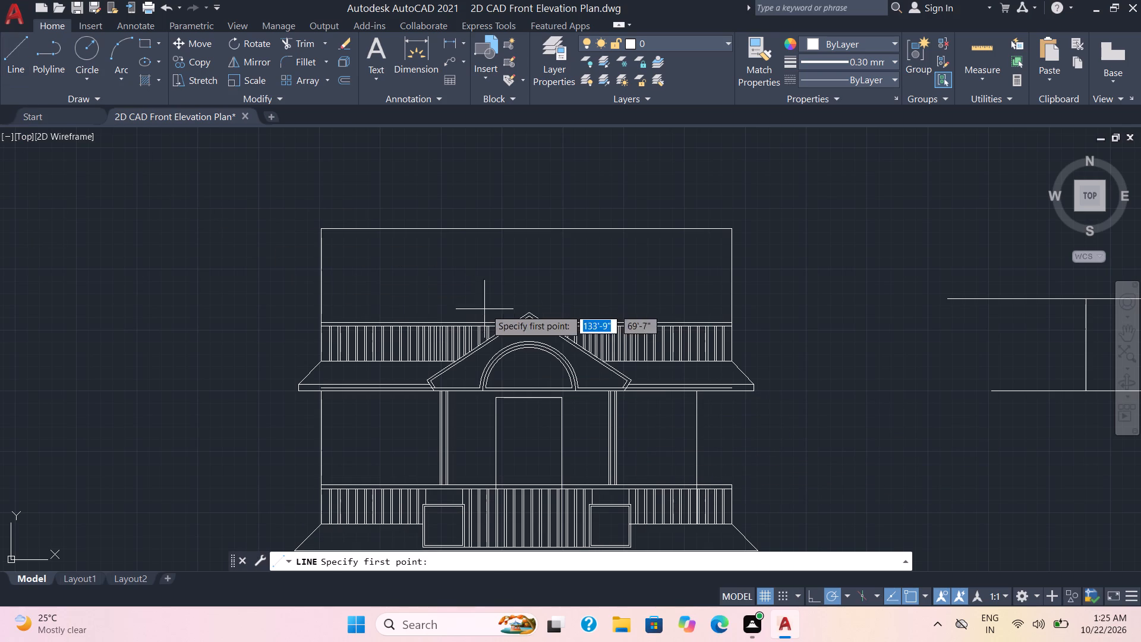
pyautogui.scroll(1, 513, 319)
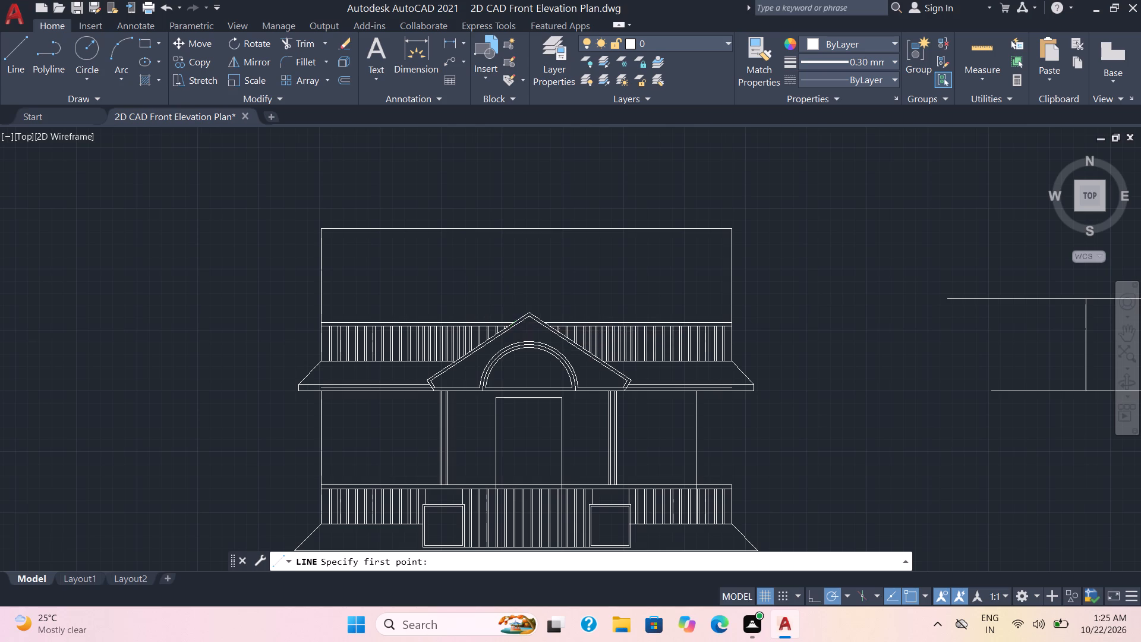
pyautogui.scroll(2, 513, 324)
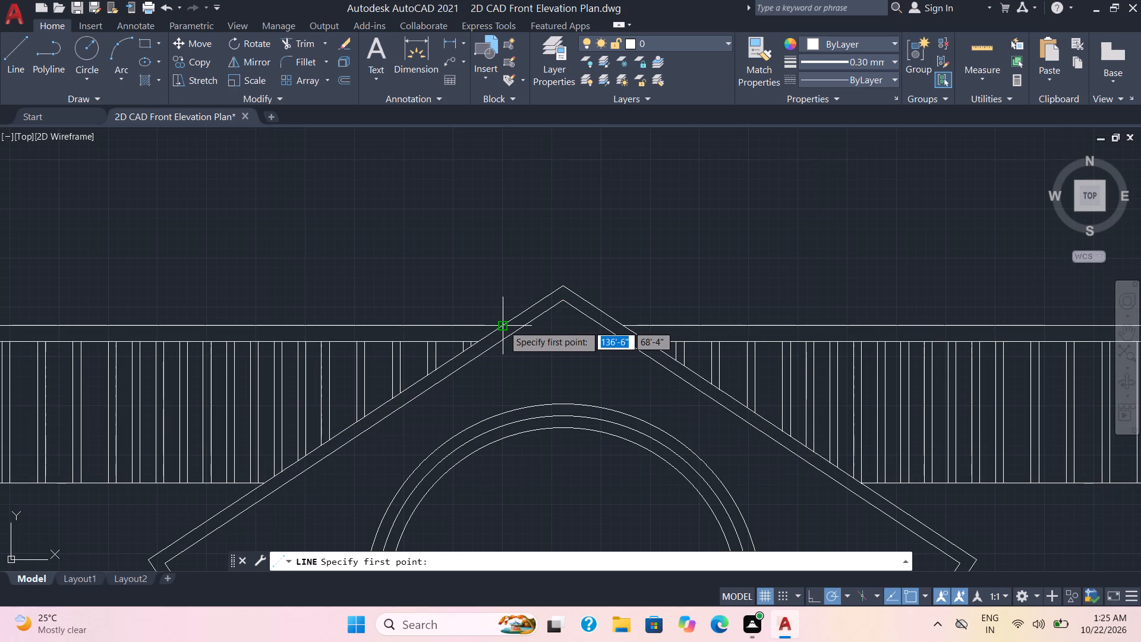
pyautogui.click(503, 325)
pyautogui.scroll(-3, 508, 244)
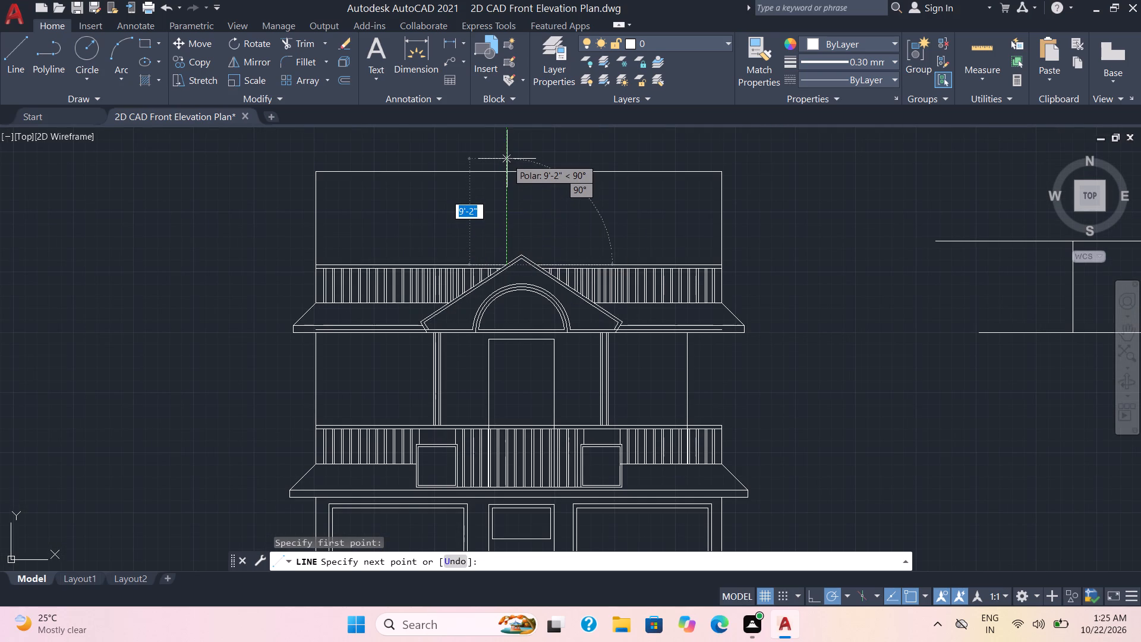
pyautogui.click(507, 159)
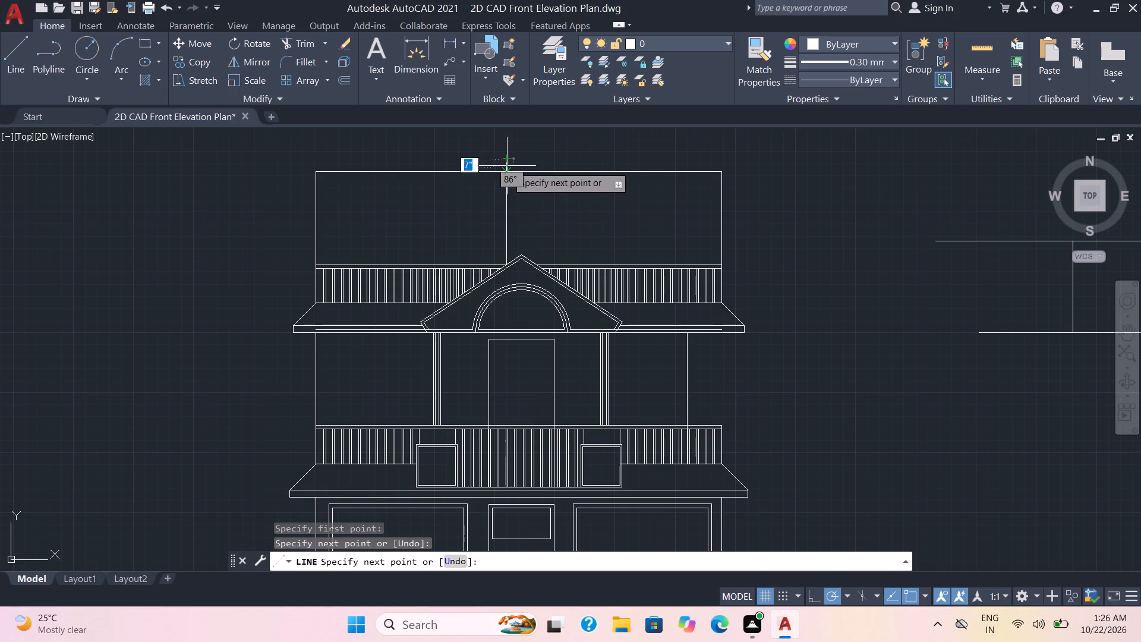
pyautogui.press('Escape')
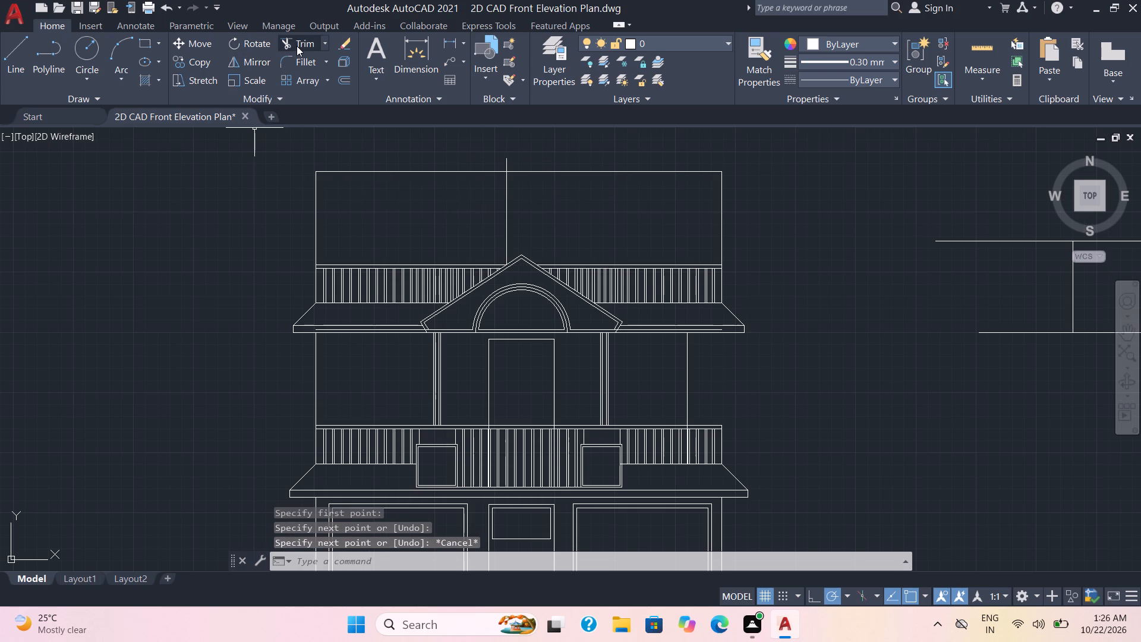
# Trim away the top-storey roof line and side wall right of the new vertical line, plus the line's stub above the roof.
pyautogui.click(297, 46)
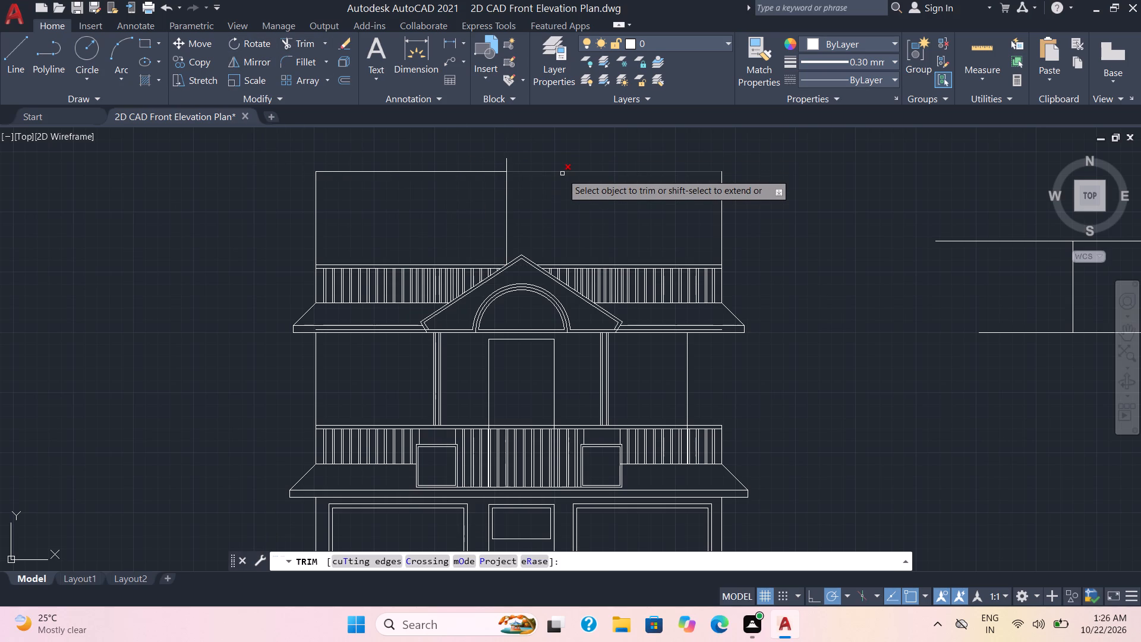
pyautogui.click(562, 174)
pyautogui.click(723, 212)
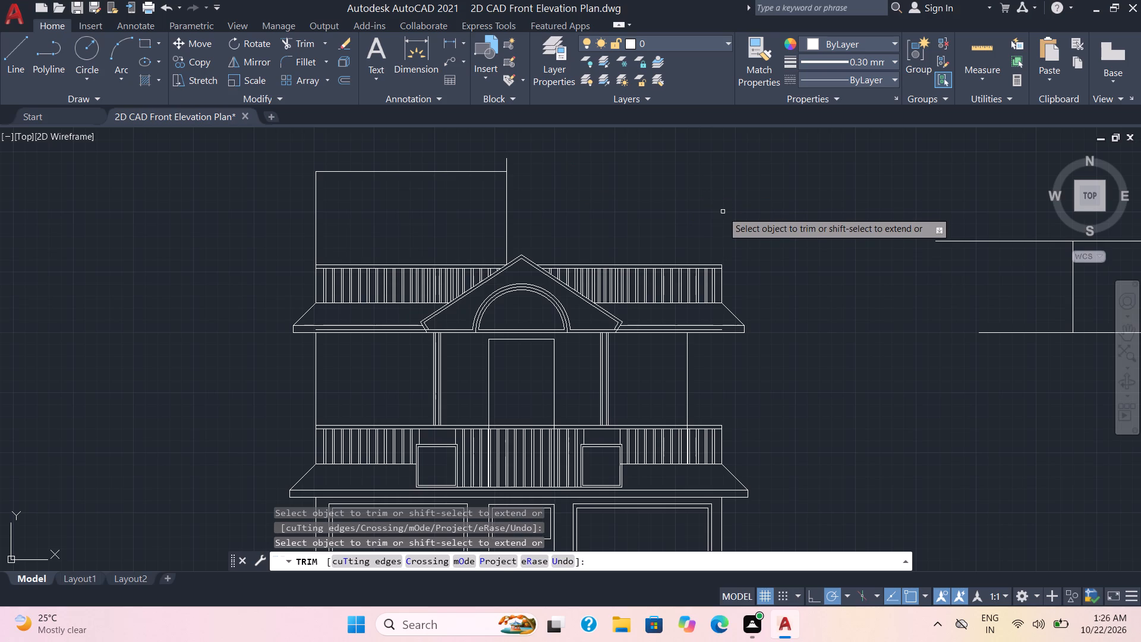
pyautogui.click(508, 161)
# Remove the stray horizontal and vertical lines standing apart to the right of the building with Trim.
pyautogui.scroll(-1, 558, 189)
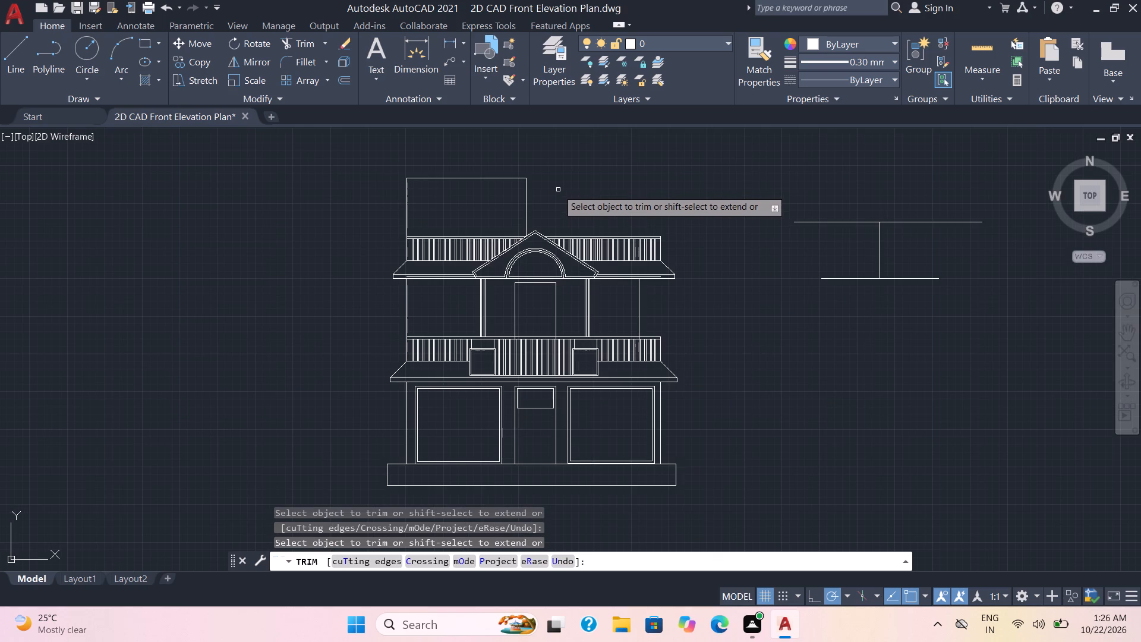
pyautogui.click(899, 318)
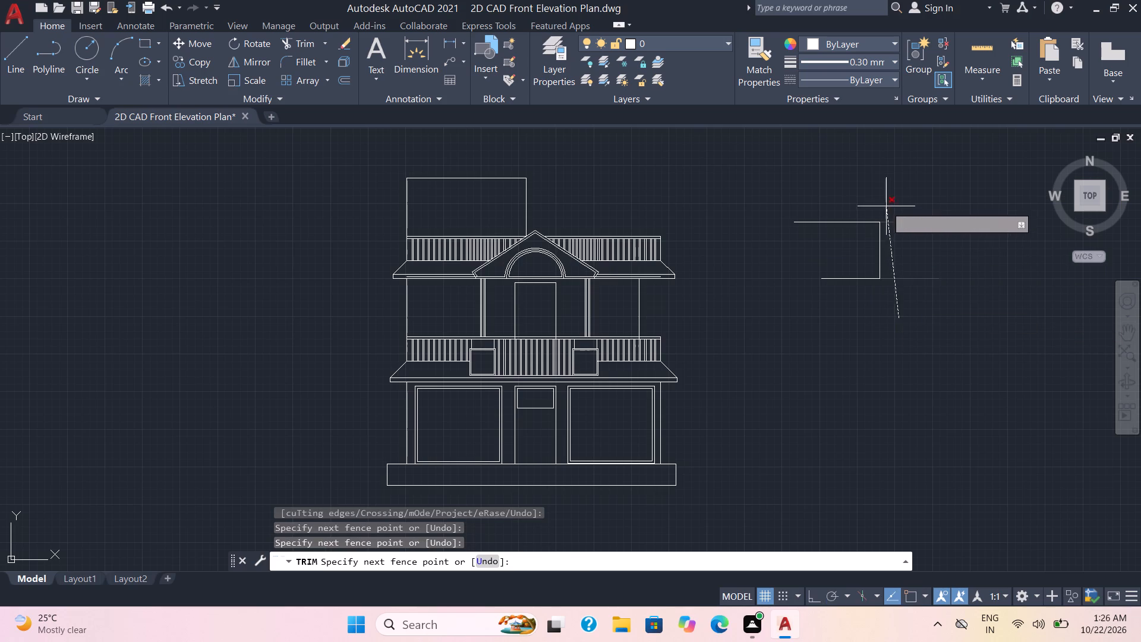
pyautogui.click(887, 205)
pyautogui.moveTo(861, 208); pyautogui.dragTo(861, 218)
pyautogui.click(891, 252)
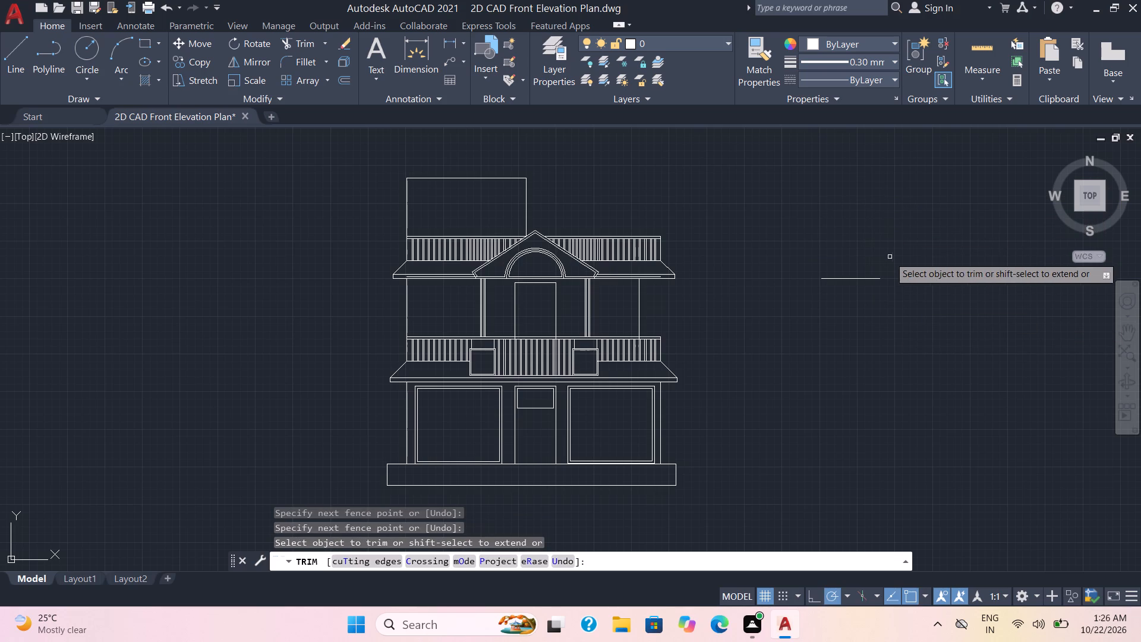
pyautogui.click(863, 278)
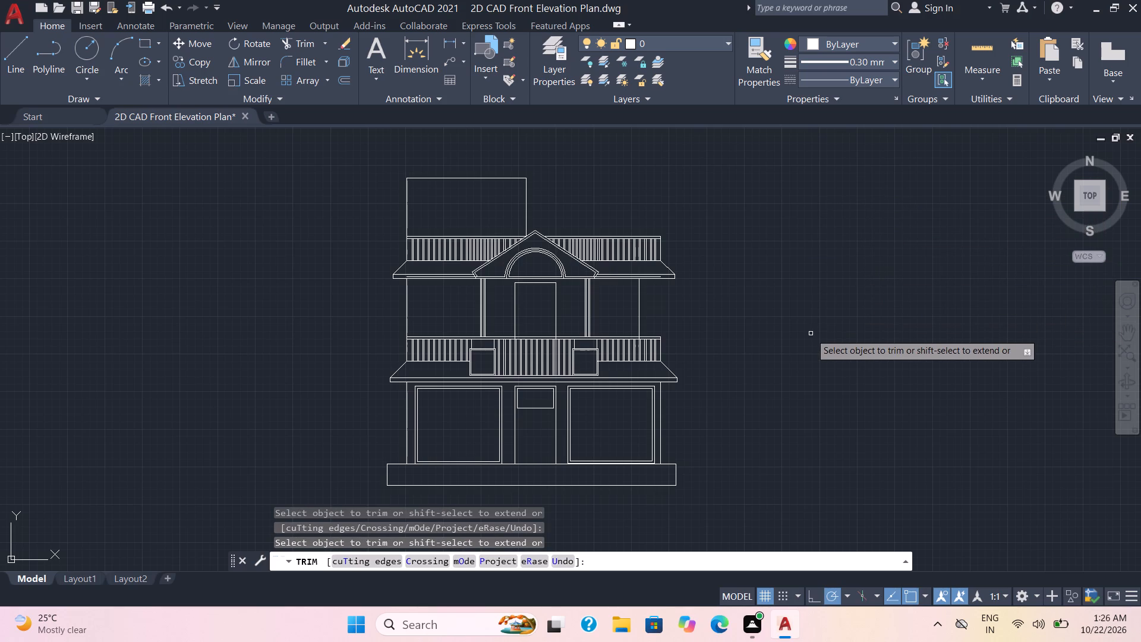
pyautogui.press('Escape')
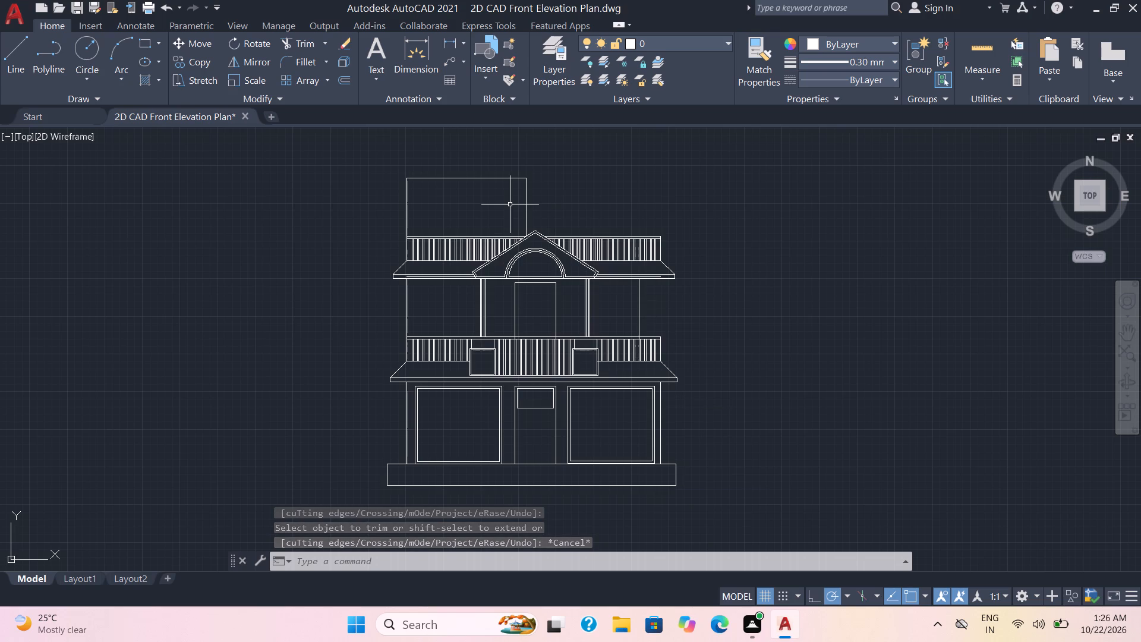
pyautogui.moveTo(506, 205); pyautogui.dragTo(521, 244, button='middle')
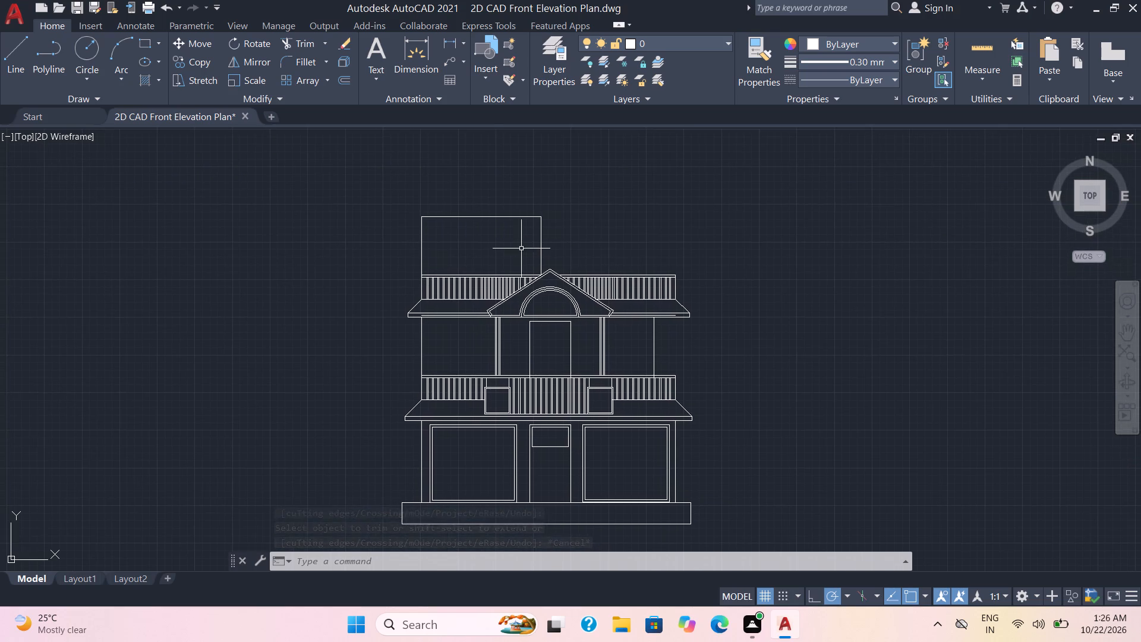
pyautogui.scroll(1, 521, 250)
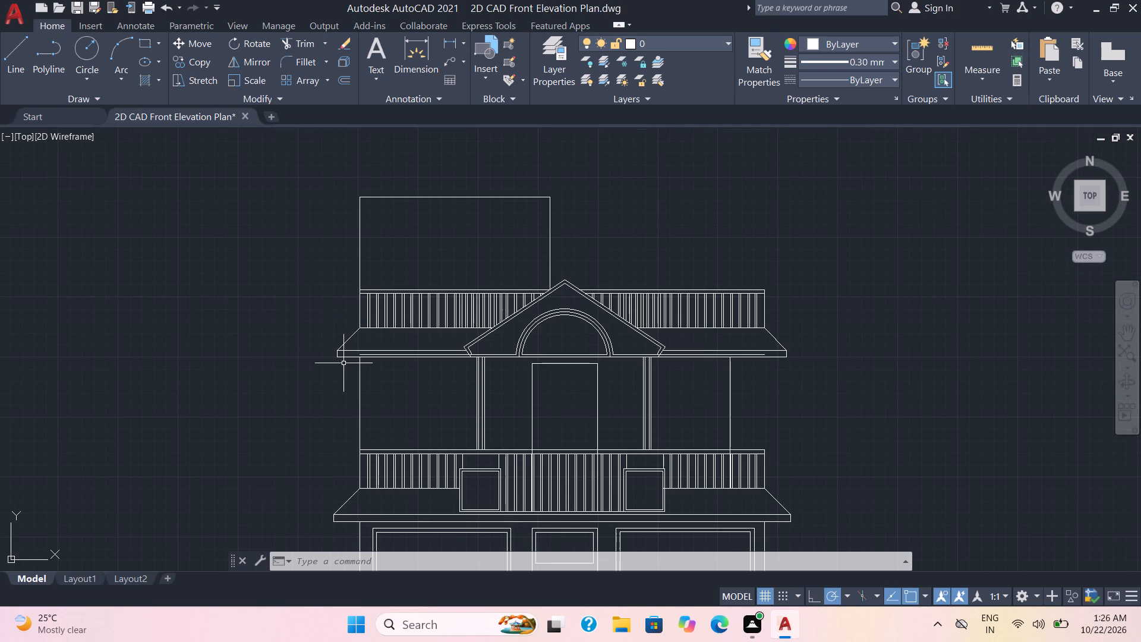
# Trim away the inner line of the upper eave where it runs left of the gable's left end.
pyautogui.scroll(2, 380, 361)
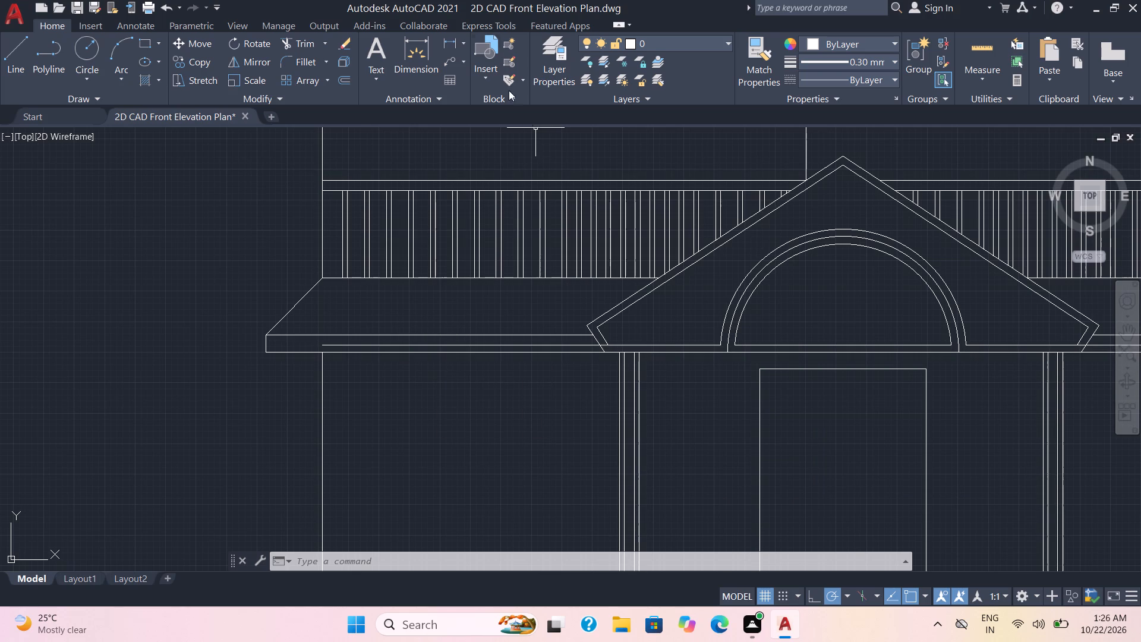
pyautogui.click(300, 43)
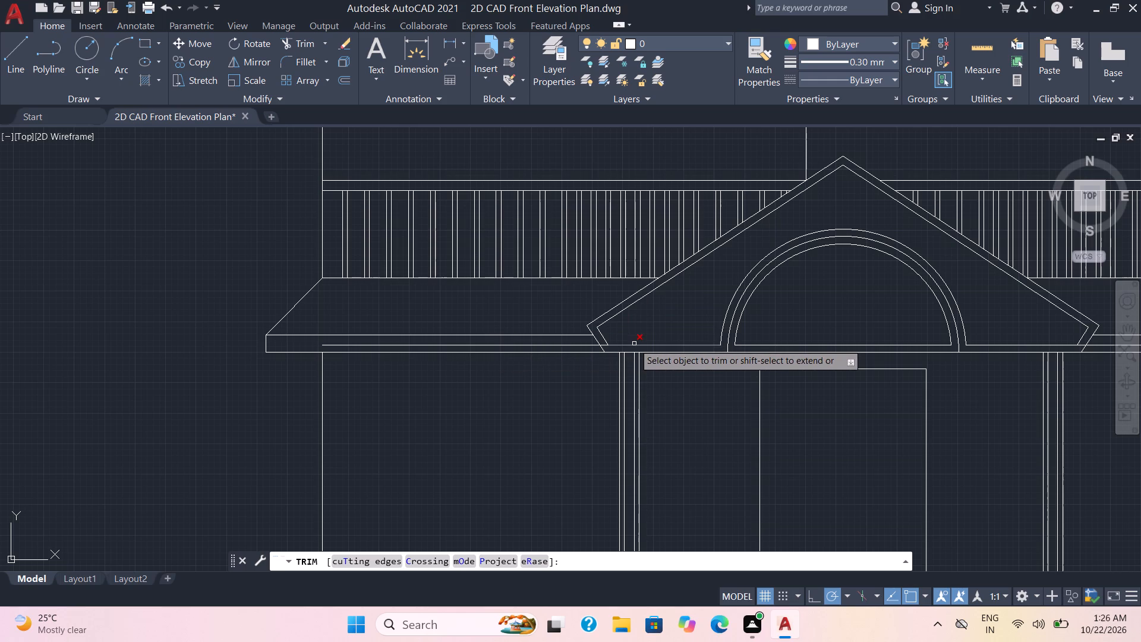
pyautogui.click(634, 344)
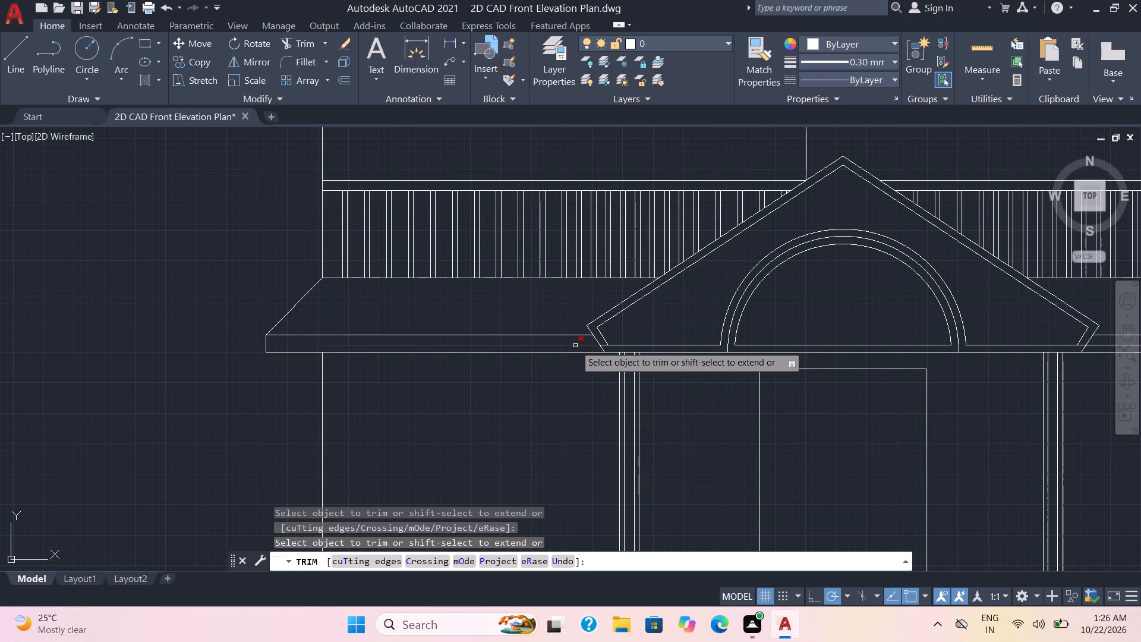
pyautogui.click(575, 345)
pyautogui.scroll(-1, 645, 369)
pyautogui.scroll(2, 646, 370)
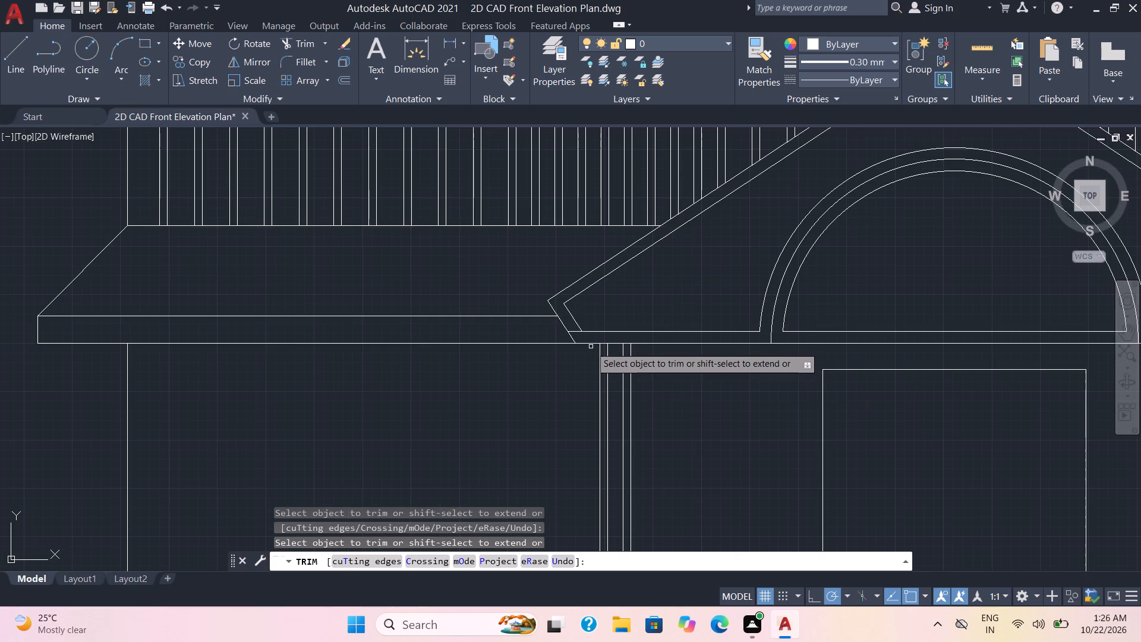
pyautogui.press('Escape')
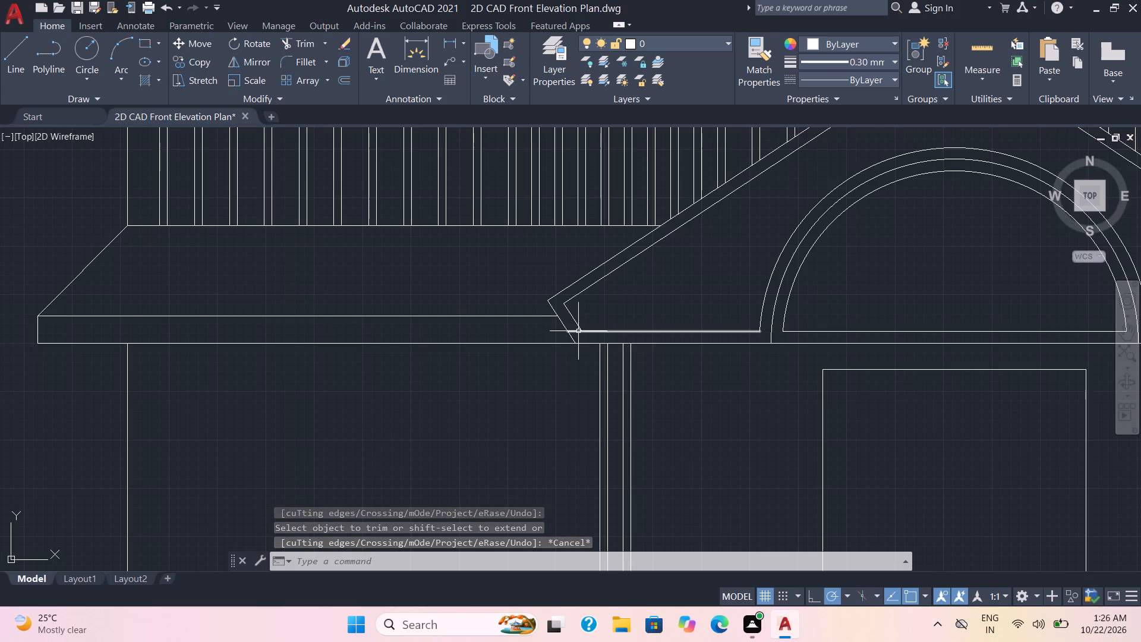
# Erase the inner eave line running from the arch's right base past the gable to the upper eave's right part.
pyautogui.scroll(2, 574, 333)
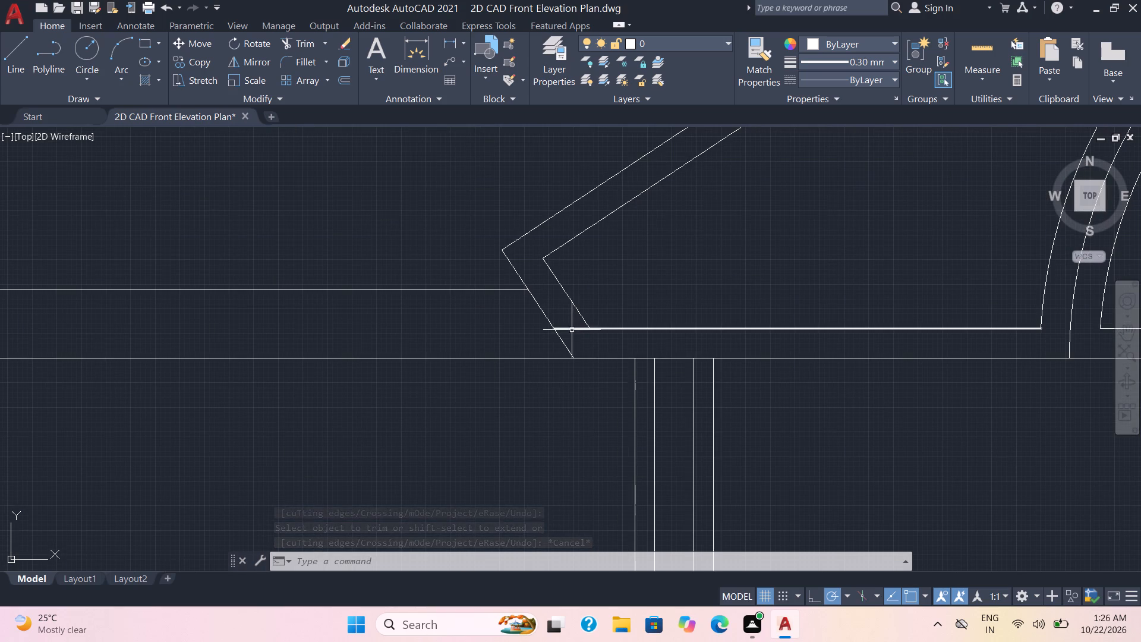
pyautogui.scroll(-2, 573, 331)
pyautogui.scroll(-1, 787, 409)
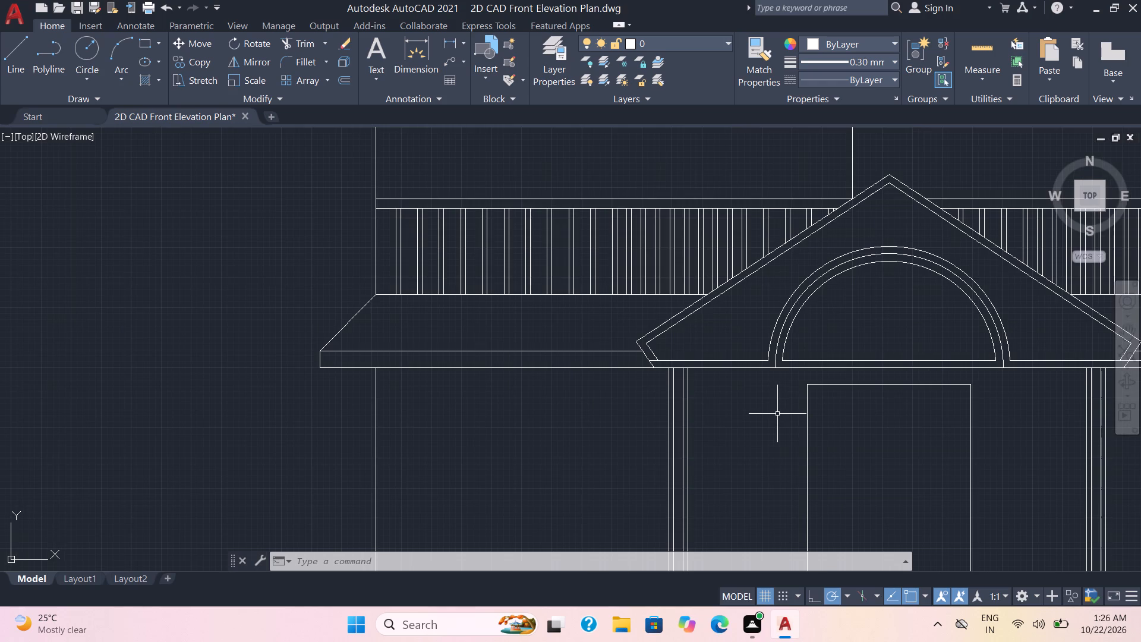
pyautogui.moveTo(777, 414); pyautogui.dragTo(474, 392, button='middle')
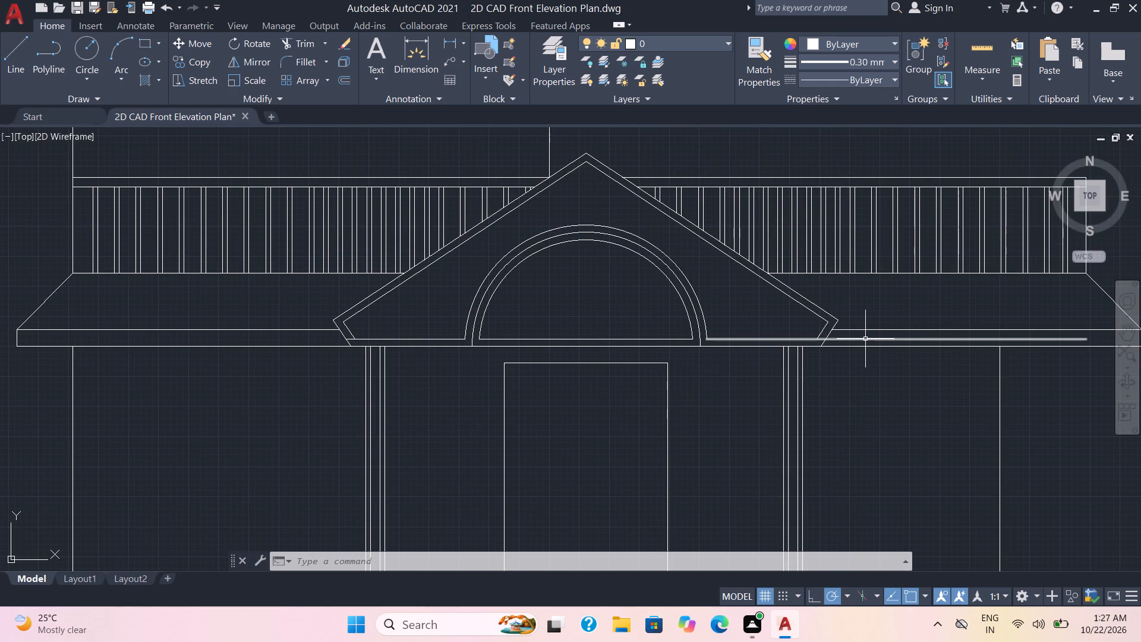
pyautogui.click(865, 339)
pyautogui.press('Delete')
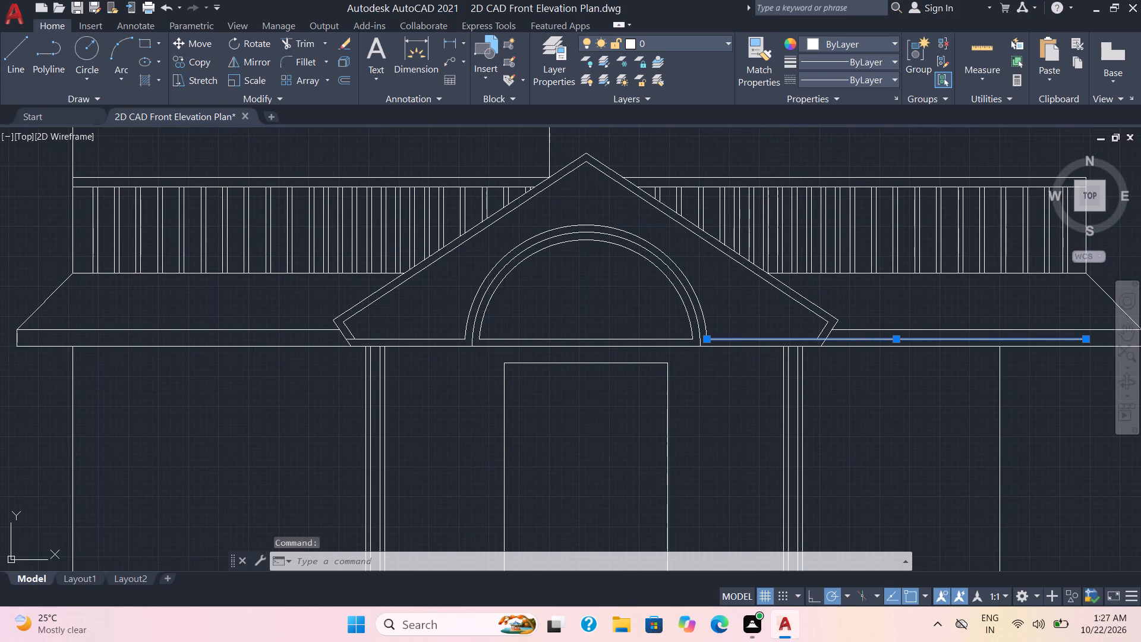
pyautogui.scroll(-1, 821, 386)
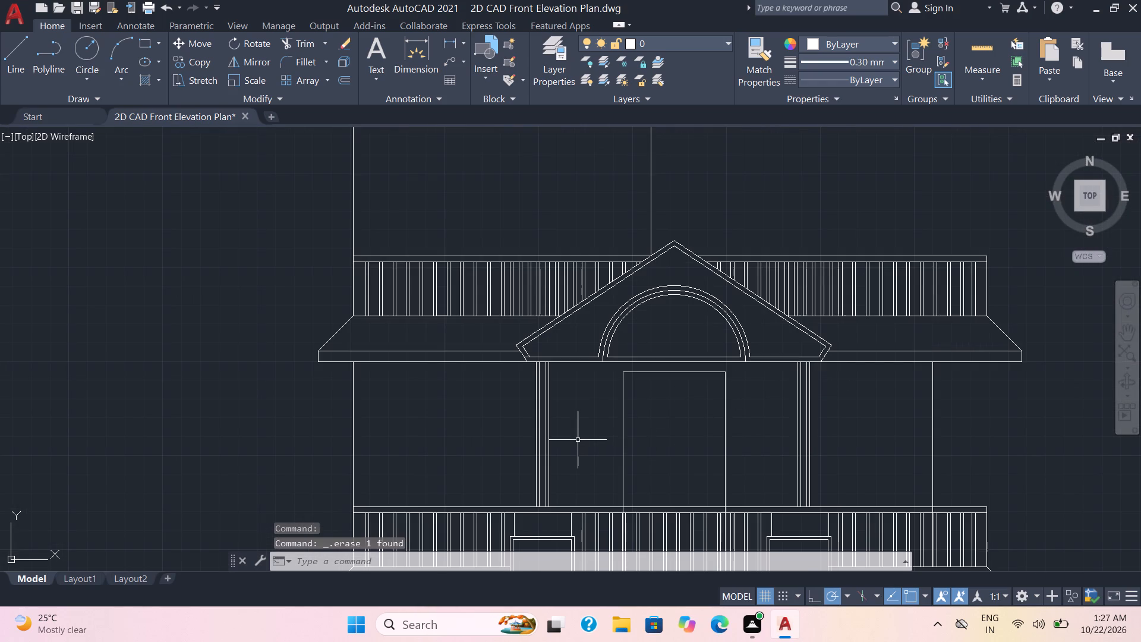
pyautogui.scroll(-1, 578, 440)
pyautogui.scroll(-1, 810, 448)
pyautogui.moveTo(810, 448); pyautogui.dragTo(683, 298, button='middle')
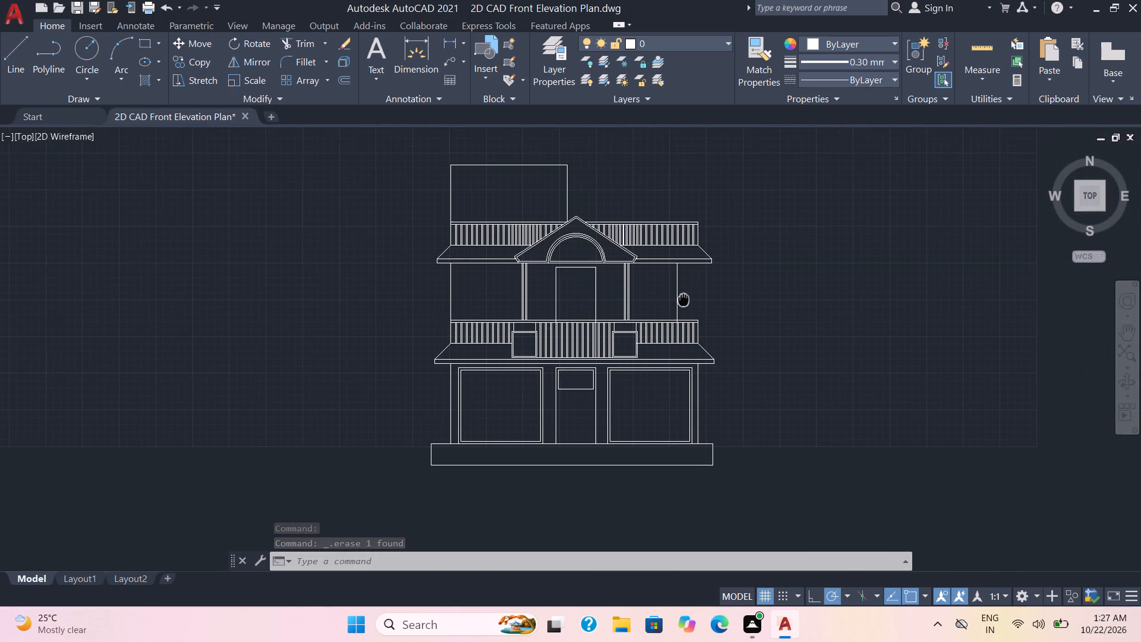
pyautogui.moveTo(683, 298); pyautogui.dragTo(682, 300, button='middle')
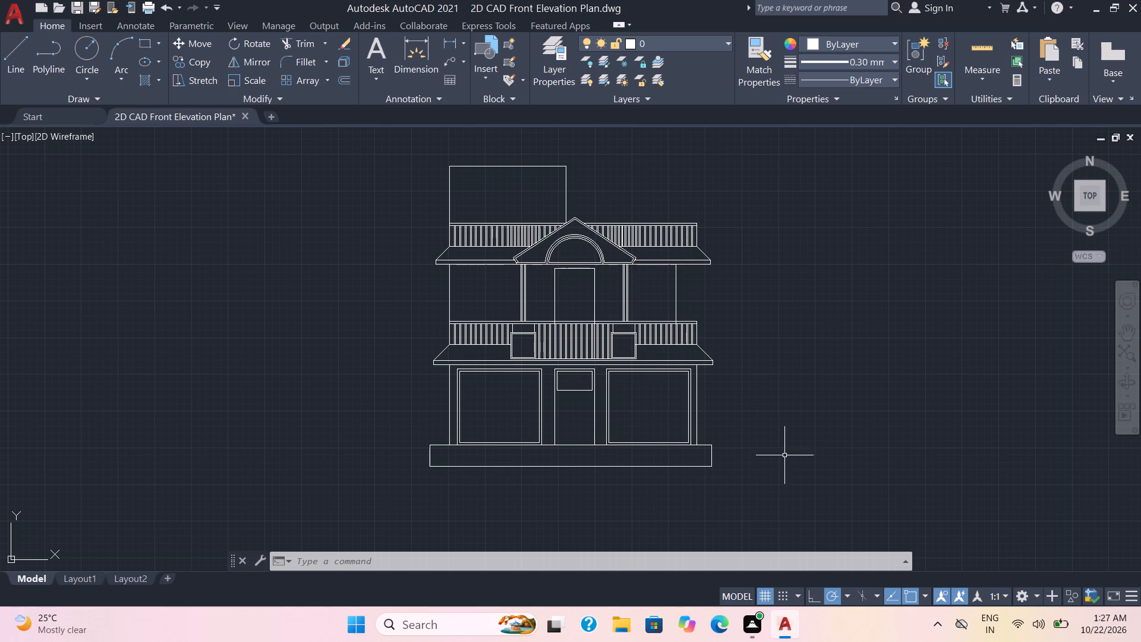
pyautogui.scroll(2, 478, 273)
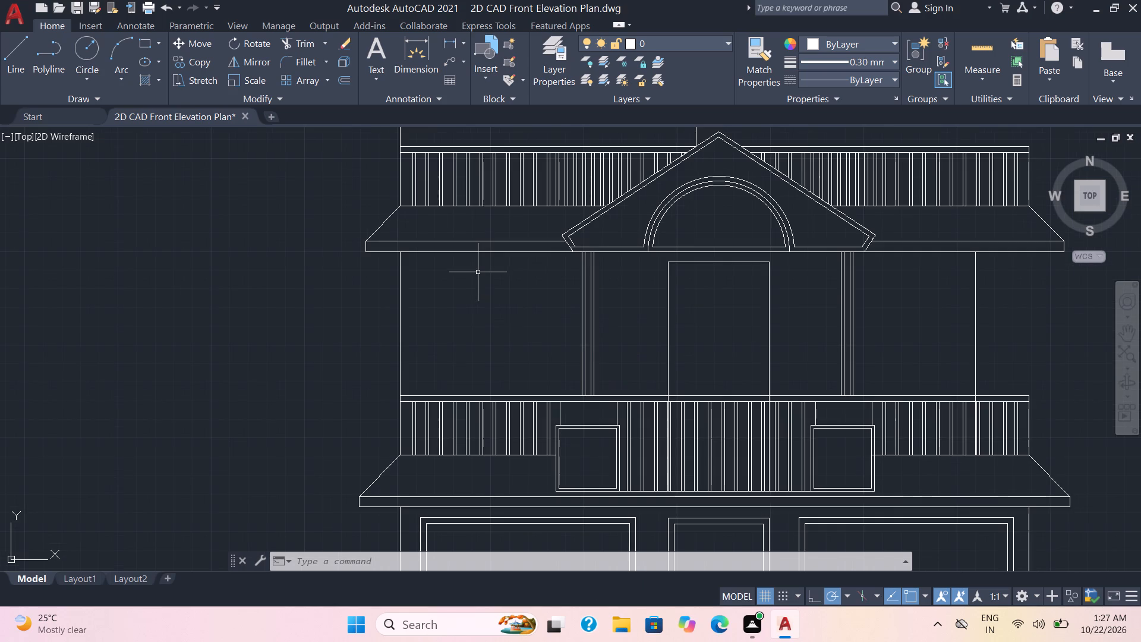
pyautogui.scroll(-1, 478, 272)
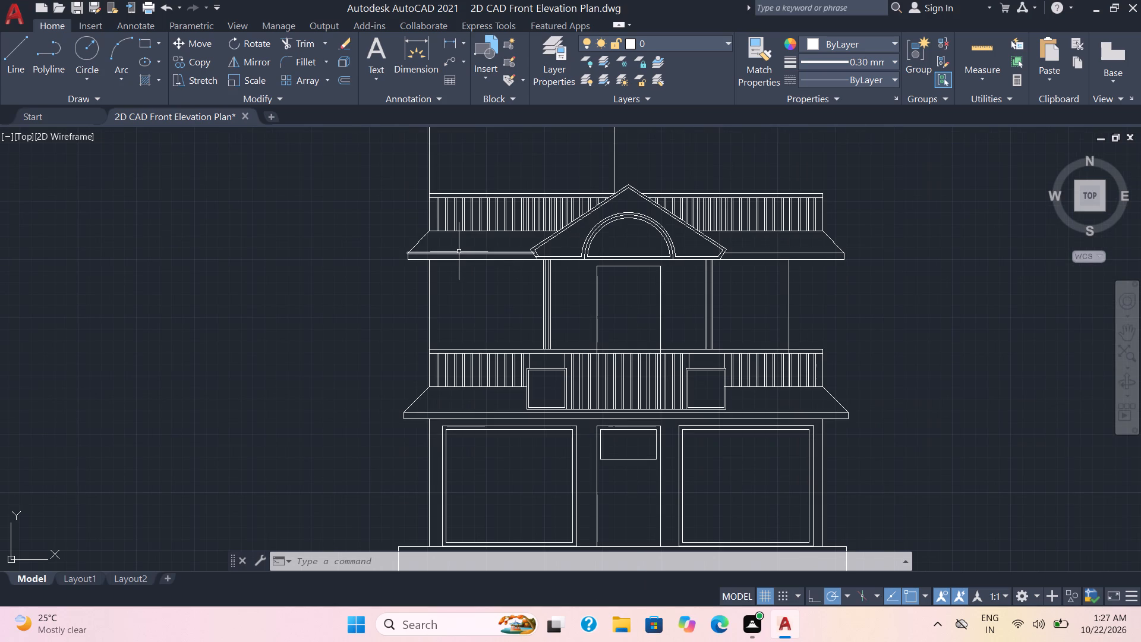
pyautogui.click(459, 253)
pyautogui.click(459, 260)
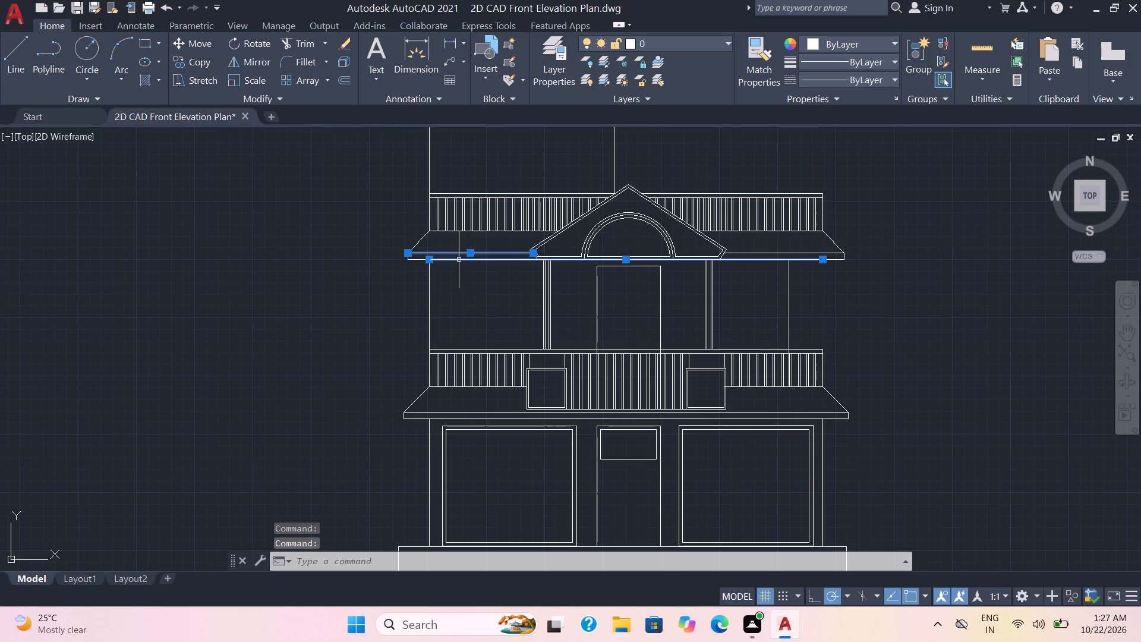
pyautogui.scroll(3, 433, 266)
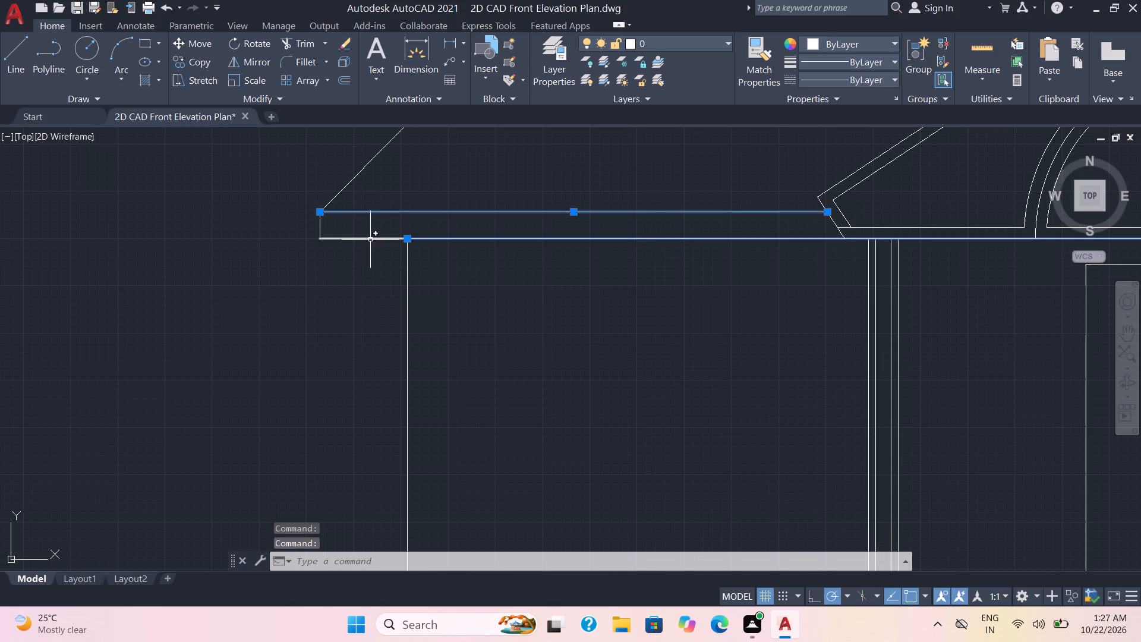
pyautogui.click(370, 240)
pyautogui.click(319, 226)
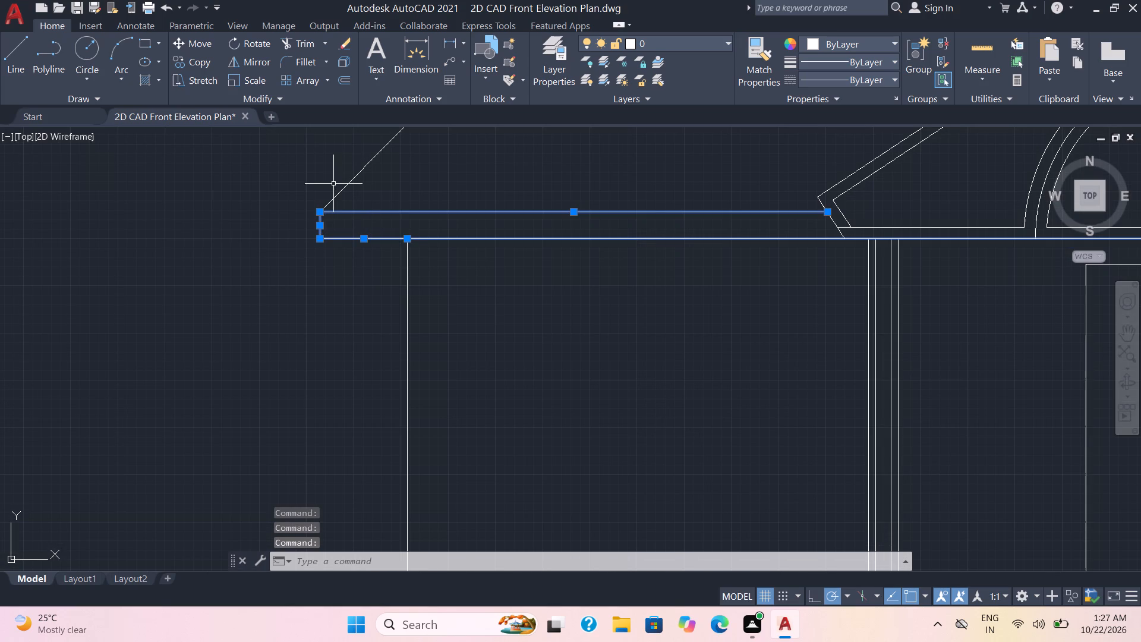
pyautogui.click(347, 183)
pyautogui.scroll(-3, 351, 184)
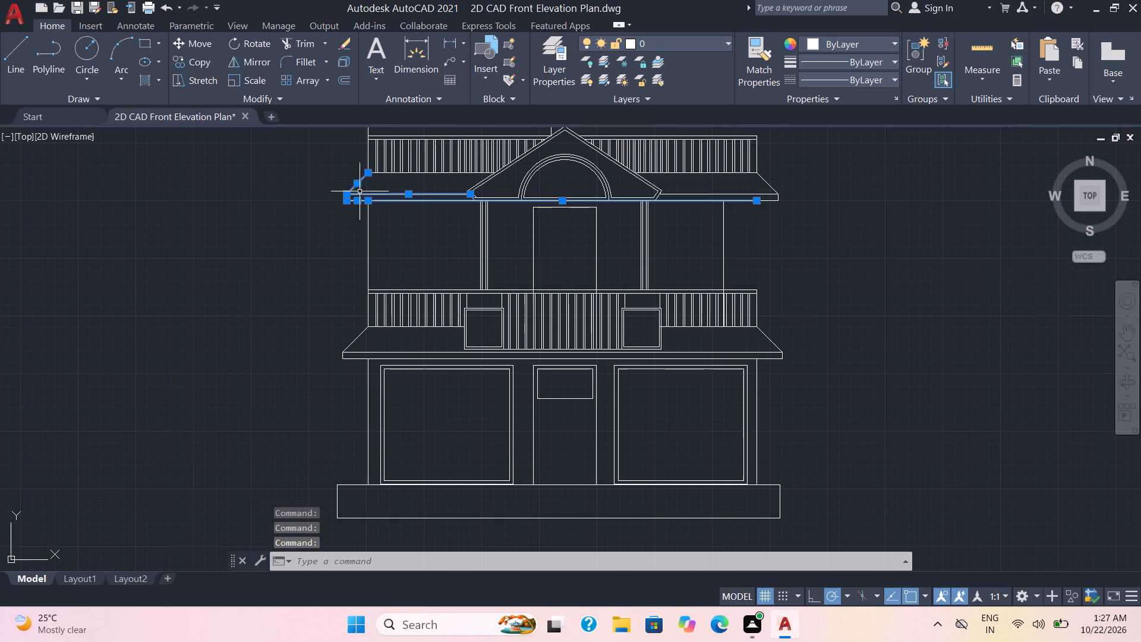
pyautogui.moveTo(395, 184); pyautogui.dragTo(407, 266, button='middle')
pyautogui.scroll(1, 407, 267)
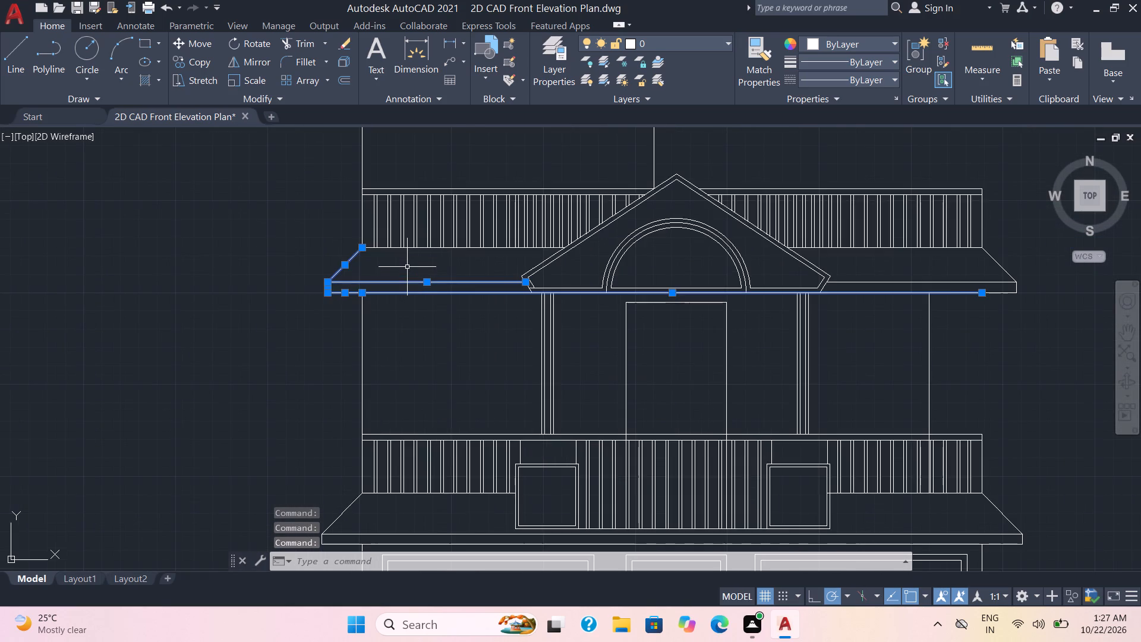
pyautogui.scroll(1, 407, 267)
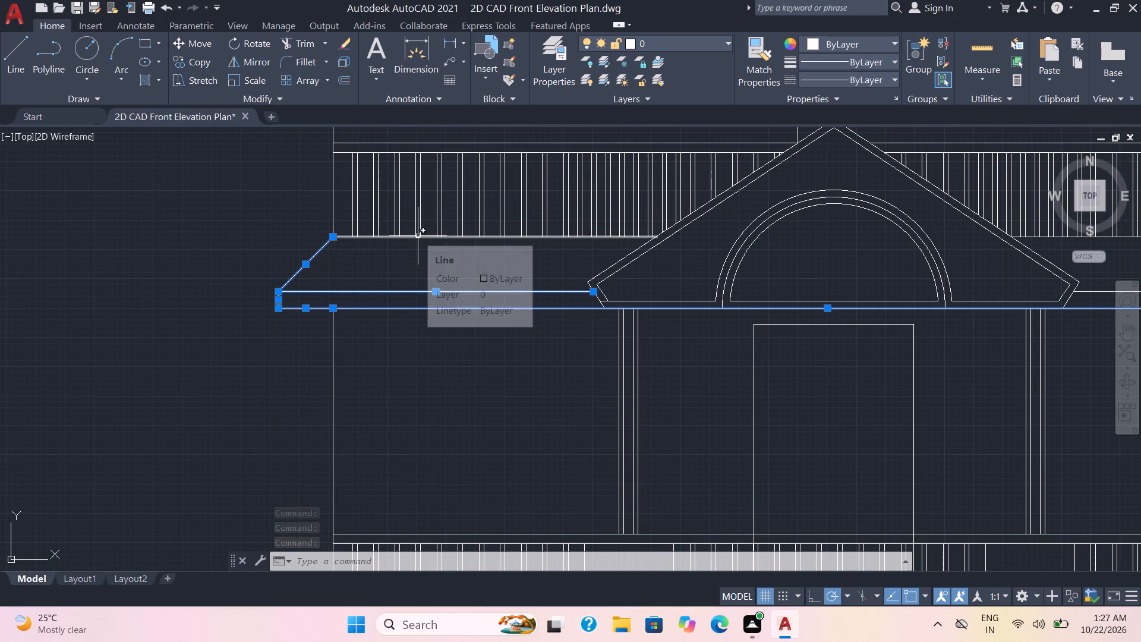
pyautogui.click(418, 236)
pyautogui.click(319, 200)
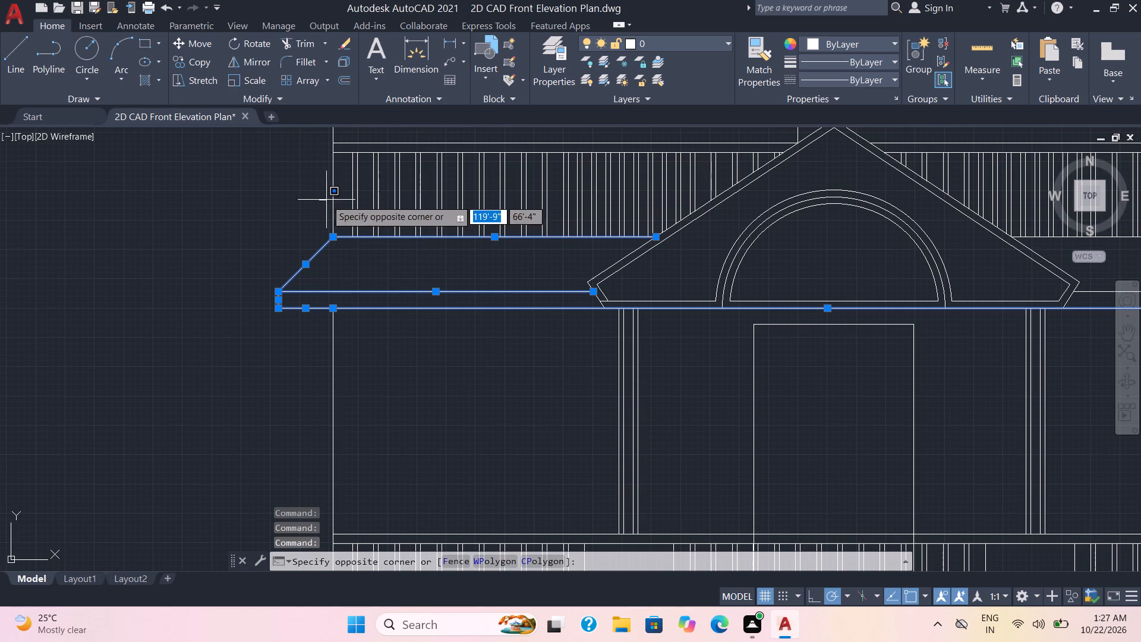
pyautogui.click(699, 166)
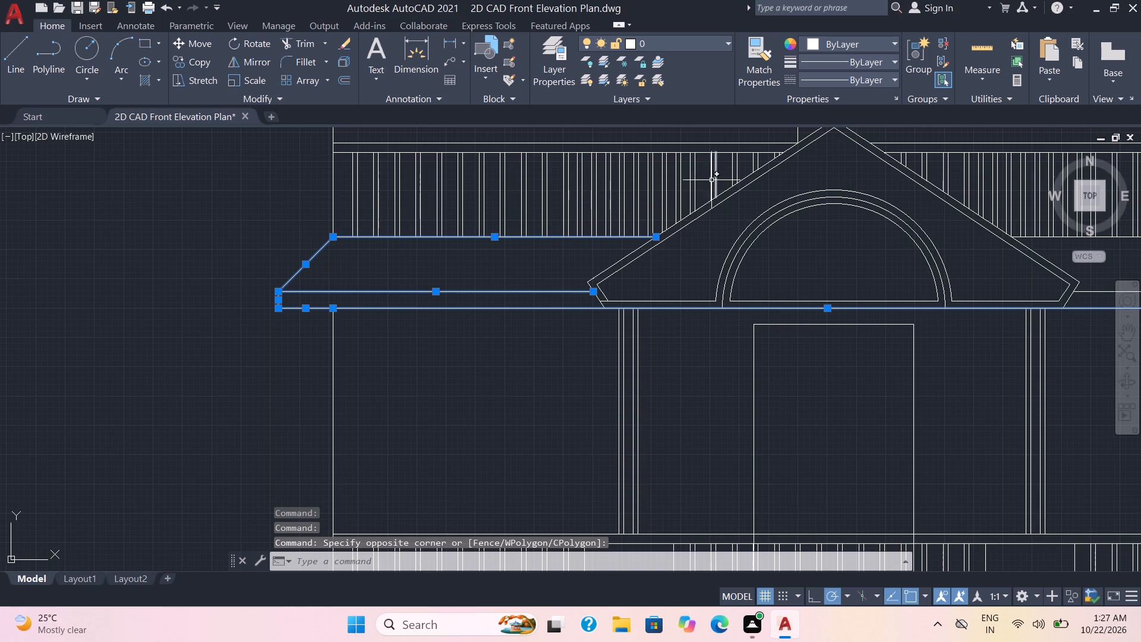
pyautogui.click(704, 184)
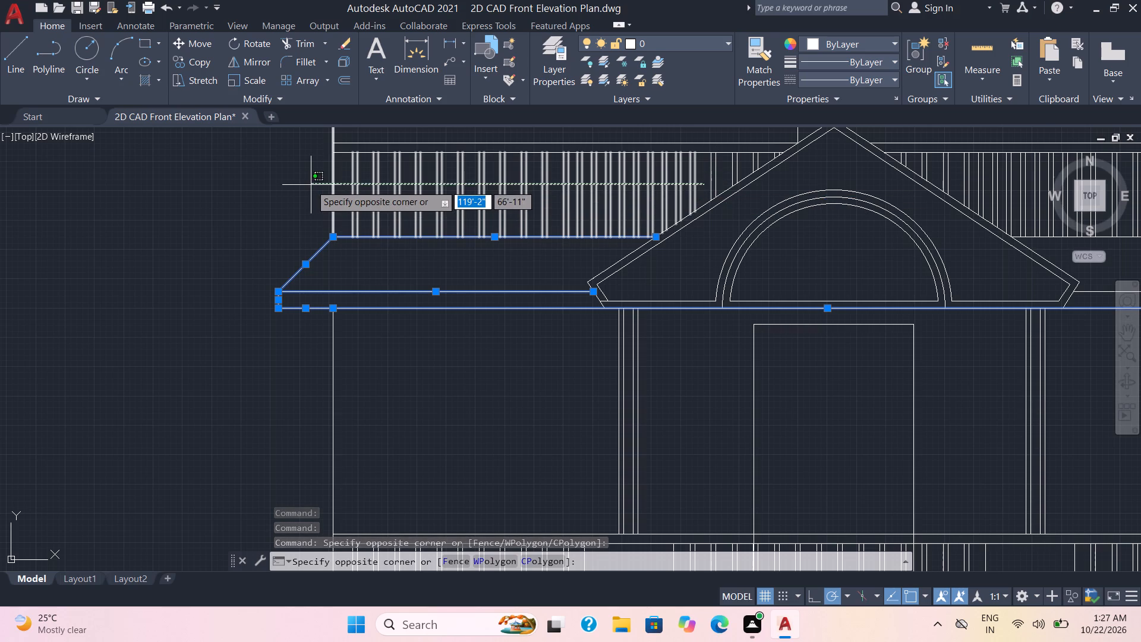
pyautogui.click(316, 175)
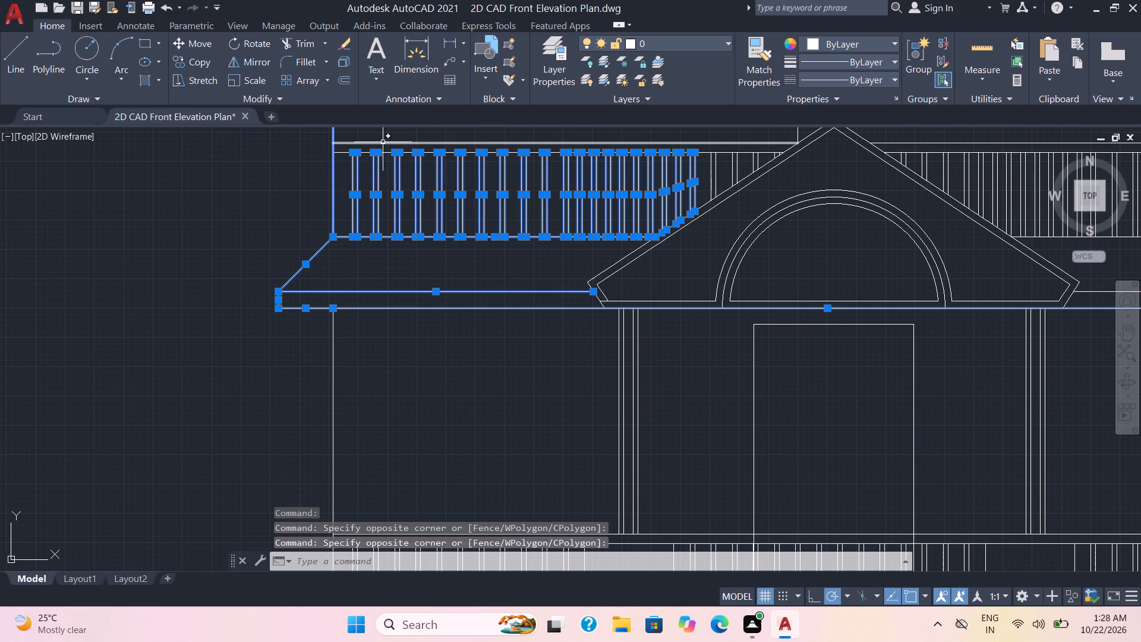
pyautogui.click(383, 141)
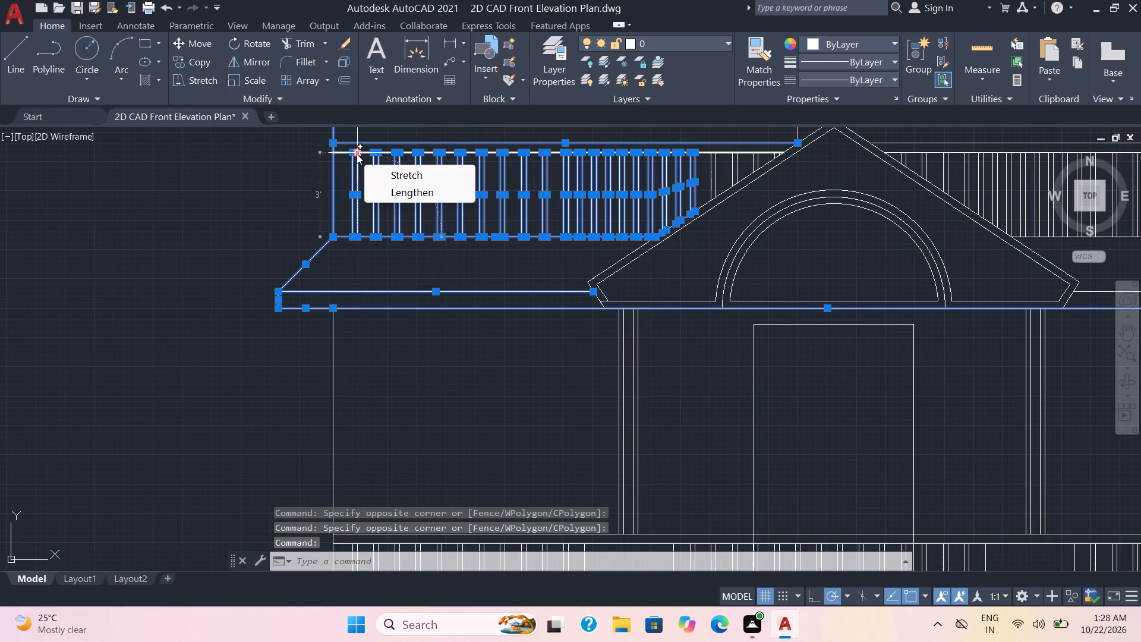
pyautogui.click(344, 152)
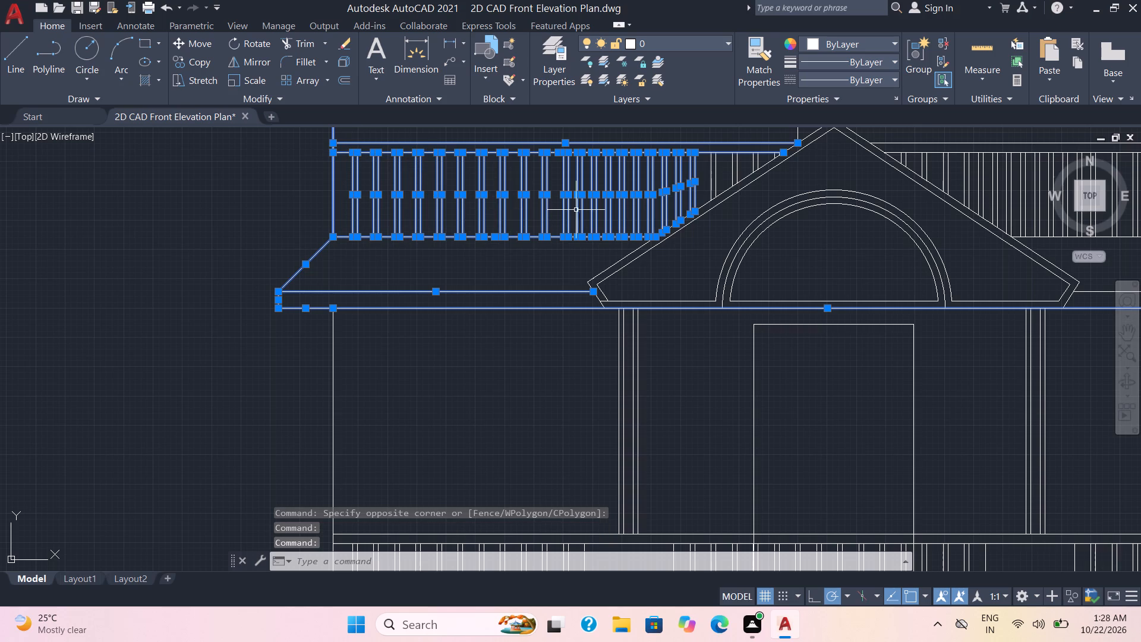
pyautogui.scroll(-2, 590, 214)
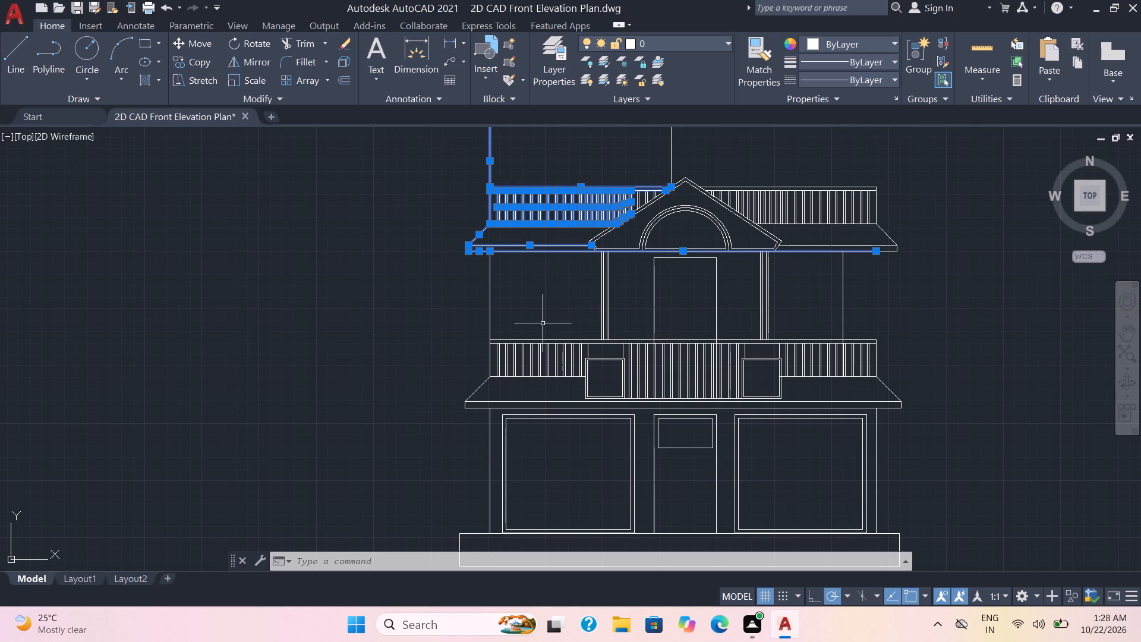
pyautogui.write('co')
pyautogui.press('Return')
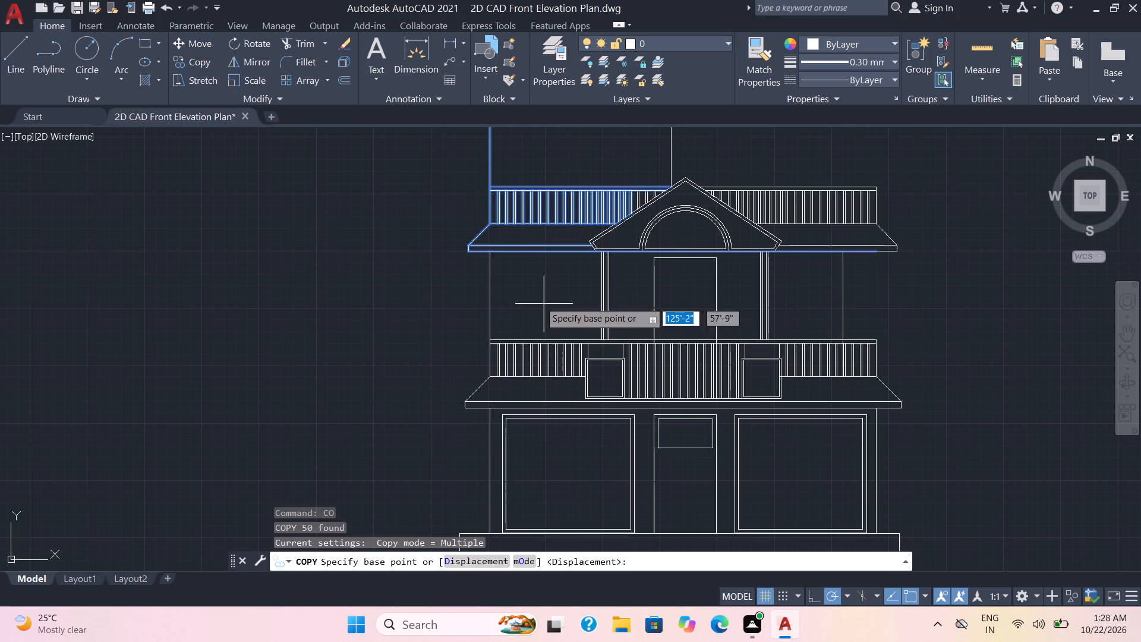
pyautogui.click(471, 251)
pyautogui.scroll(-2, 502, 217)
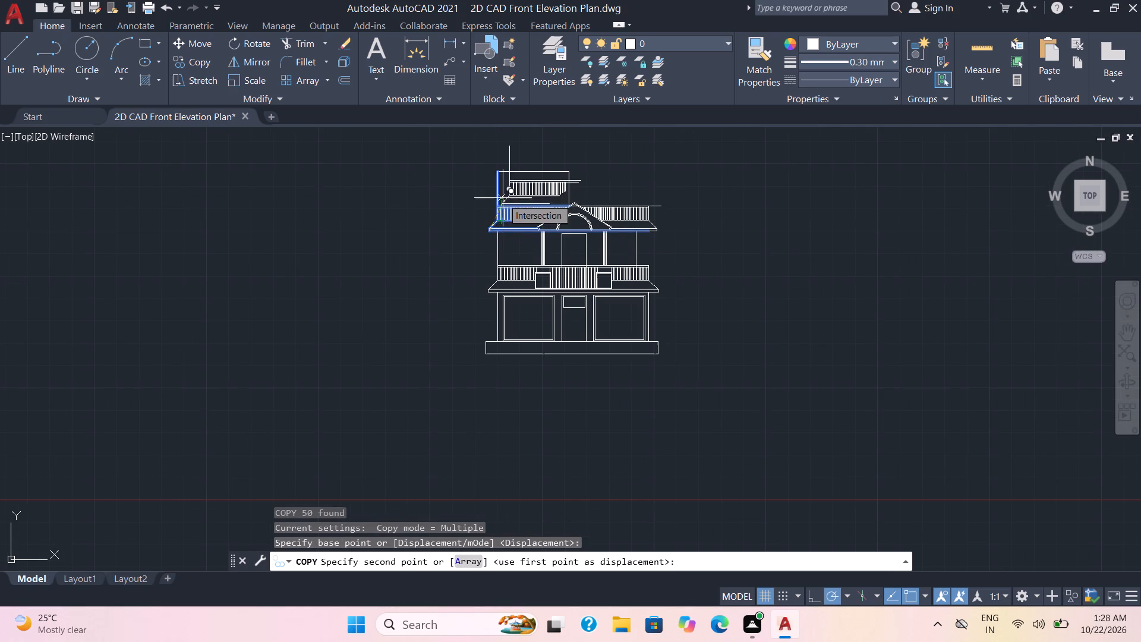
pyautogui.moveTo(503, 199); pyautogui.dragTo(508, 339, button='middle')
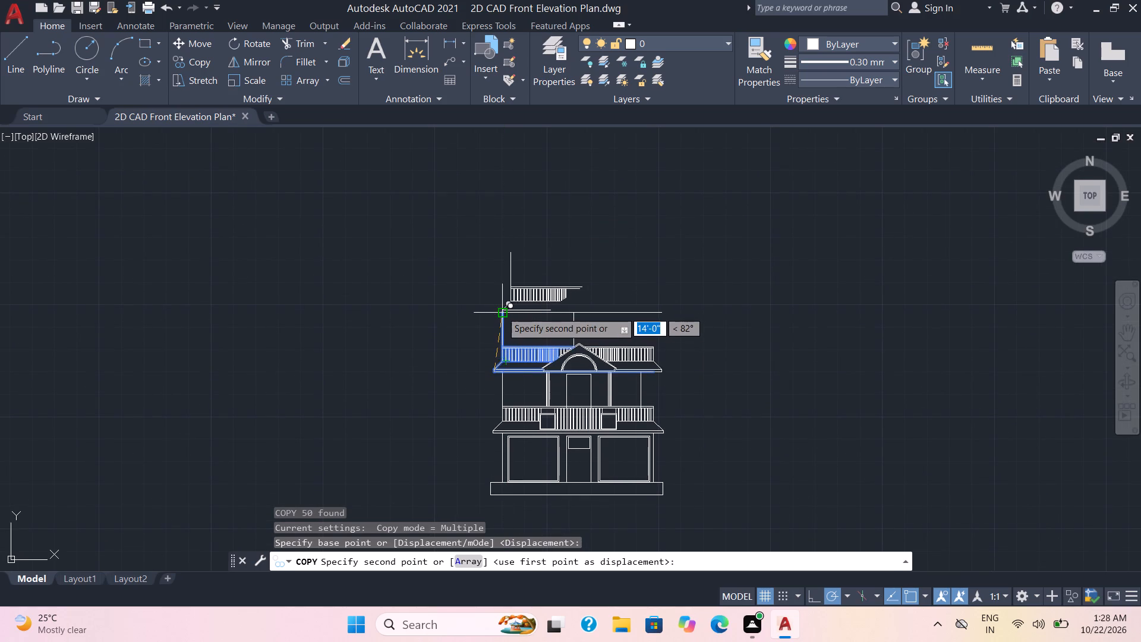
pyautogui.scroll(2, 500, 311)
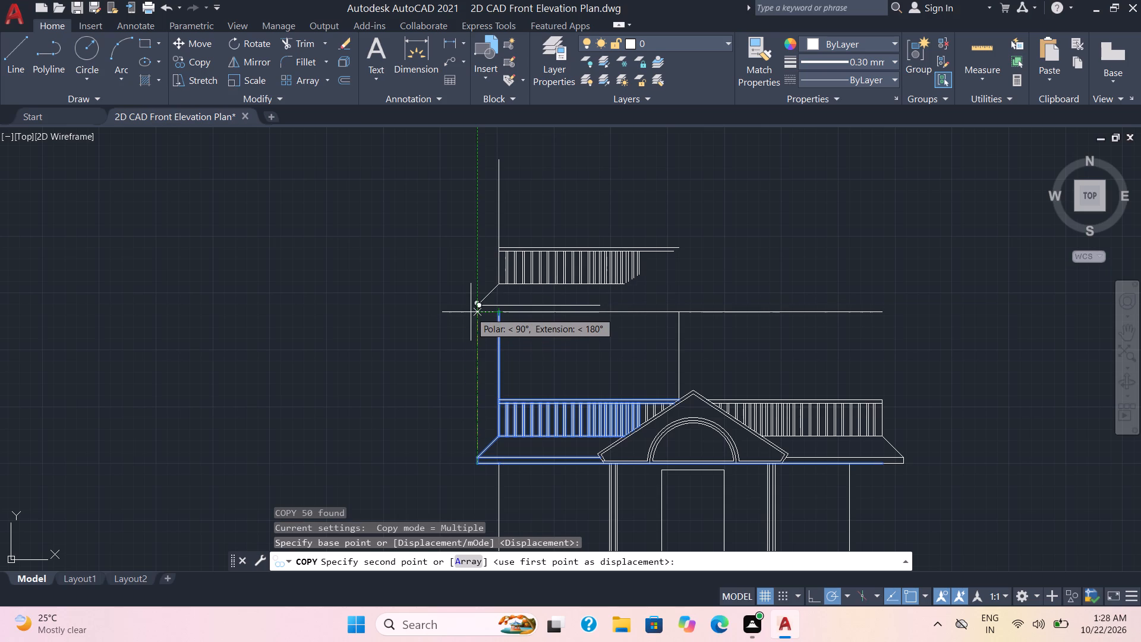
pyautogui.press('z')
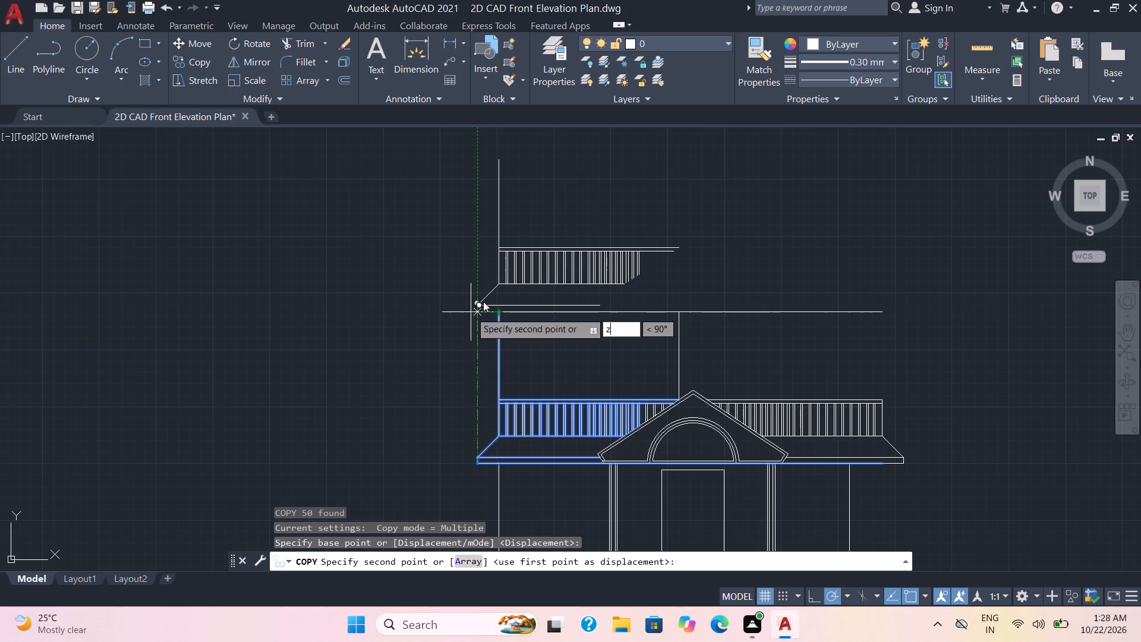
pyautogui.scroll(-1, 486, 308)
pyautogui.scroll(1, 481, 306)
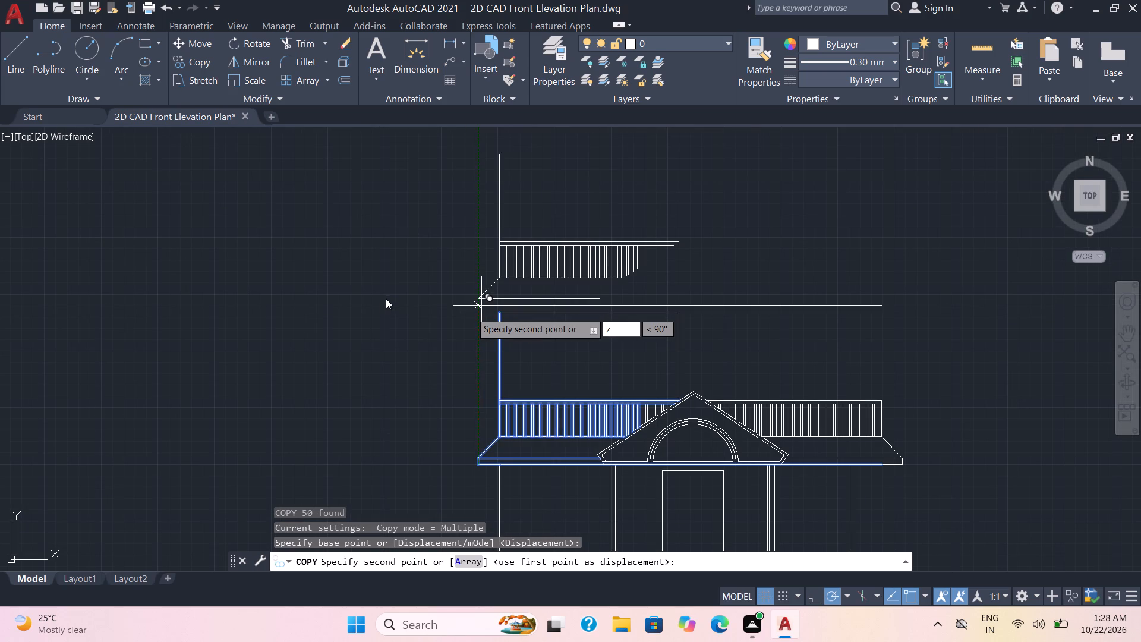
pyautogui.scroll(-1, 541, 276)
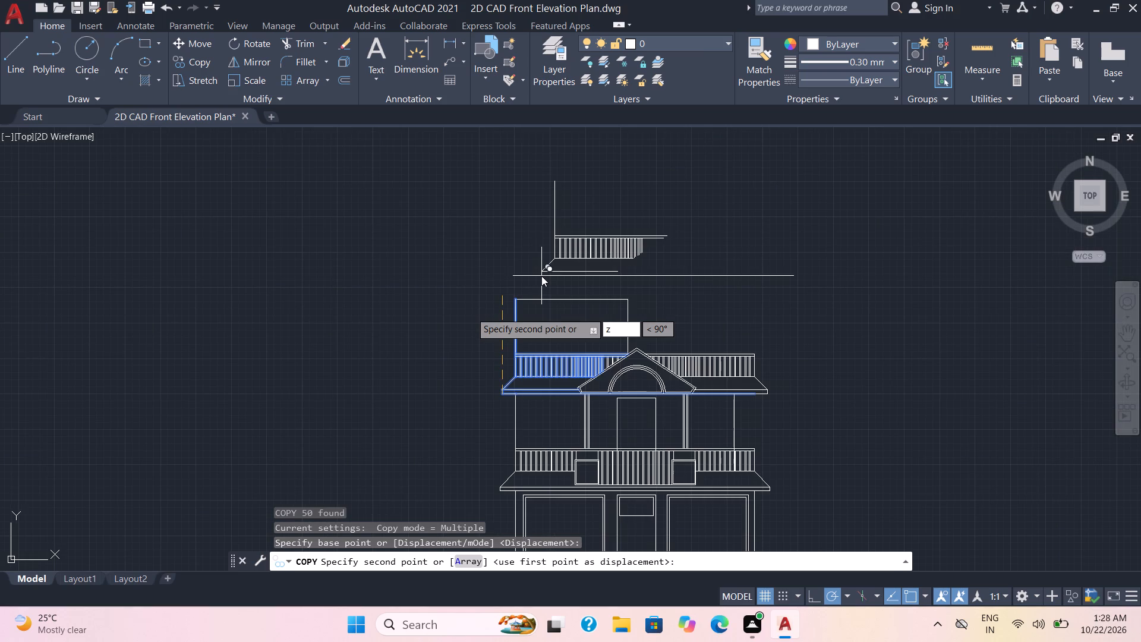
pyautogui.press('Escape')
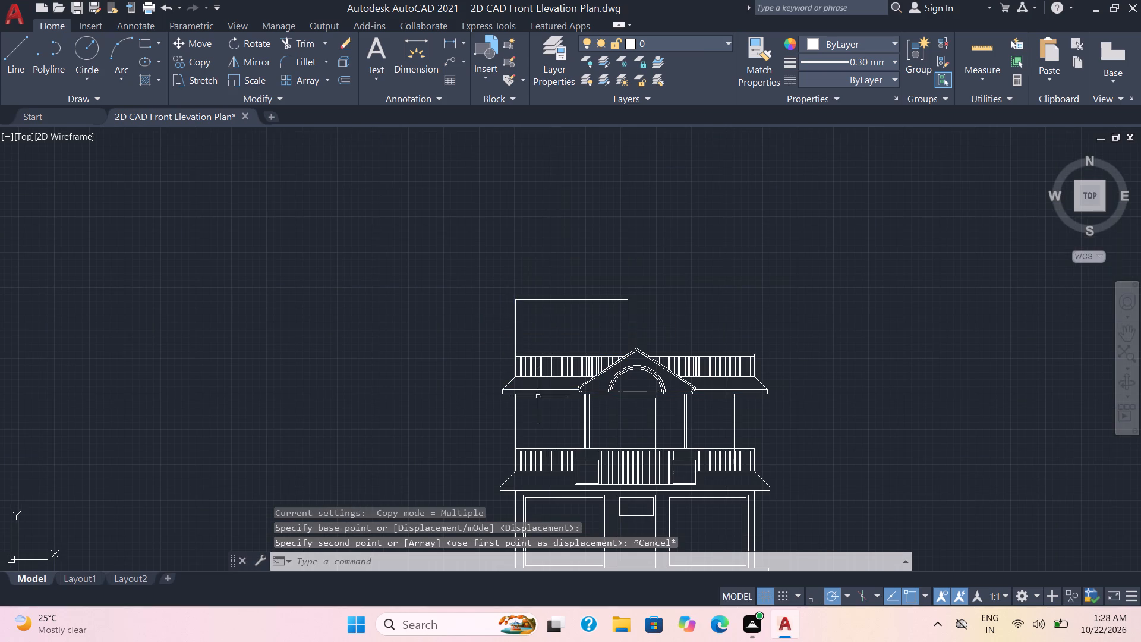
# Copy the lower eave's left end with its railing balusters, rail lines and adjoining wall line onto the top storey's upper left corner.
pyautogui.scroll(2, 538, 414)
pyautogui.moveTo(536, 433); pyautogui.dragTo(539, 301, button='middle')
pyautogui.scroll(-1, 538, 300)
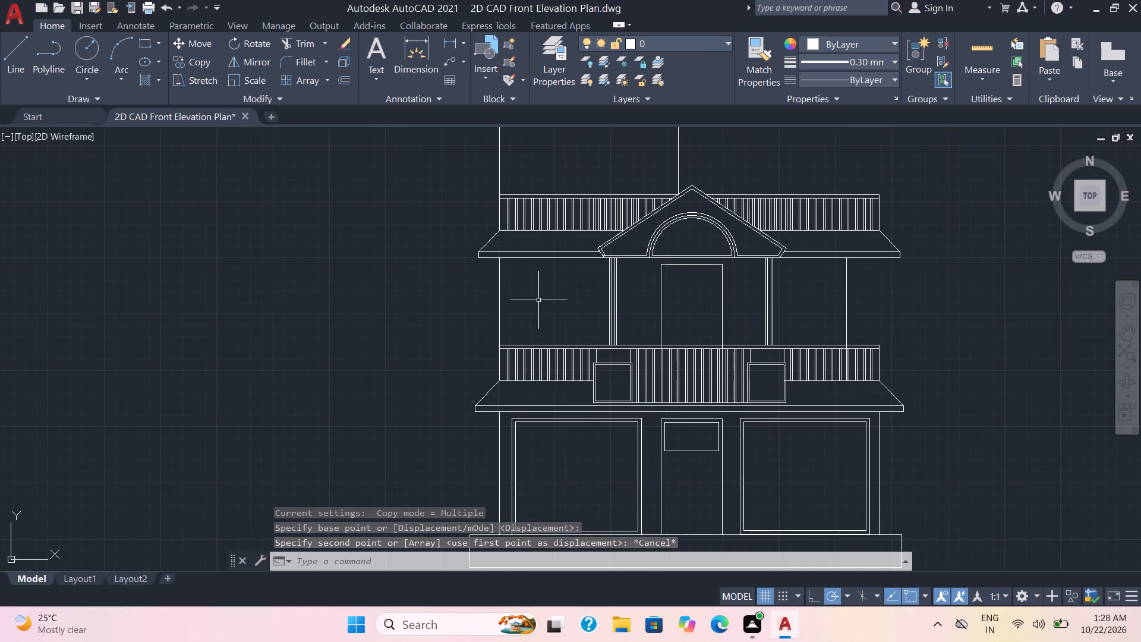
pyautogui.middleClick(537, 303)
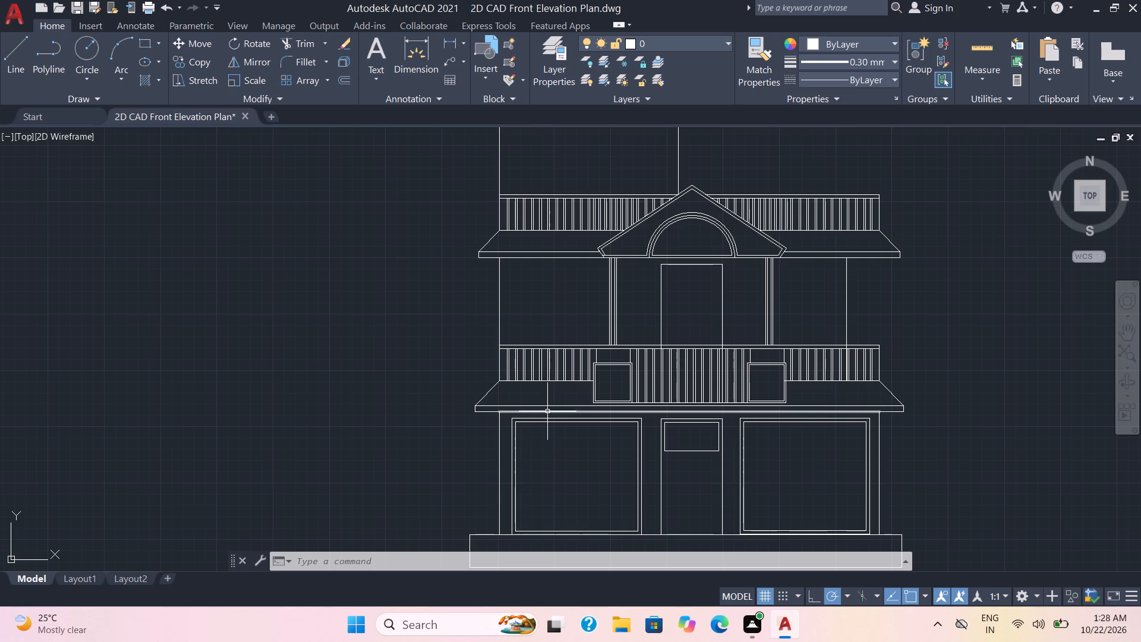
pyautogui.click(486, 411)
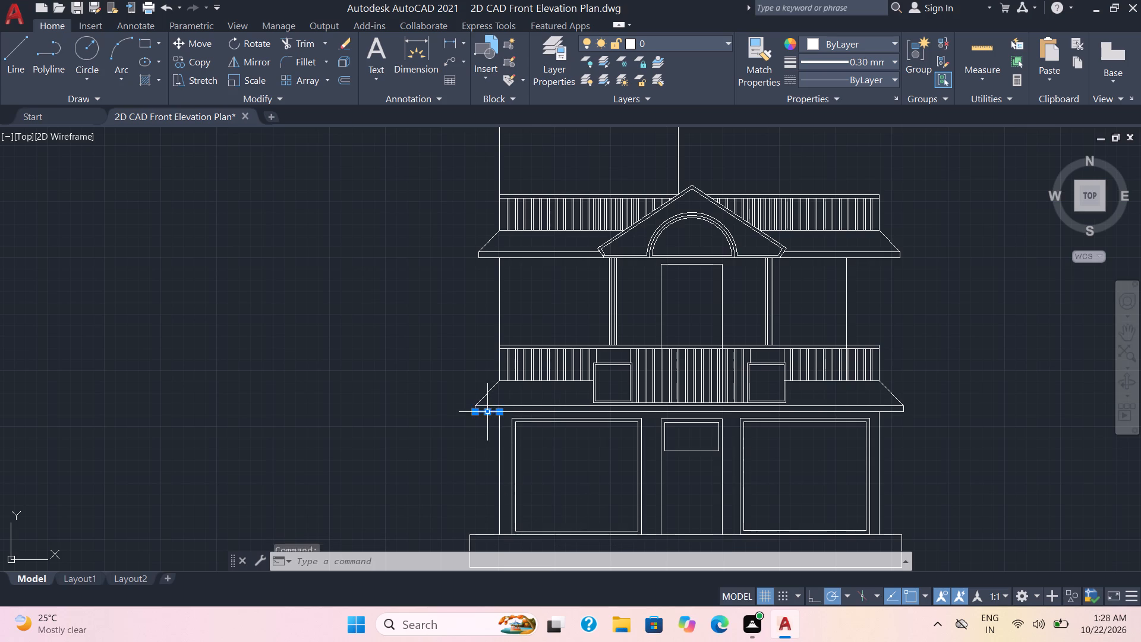
pyautogui.scroll(3, 485, 405)
pyautogui.click(482, 408)
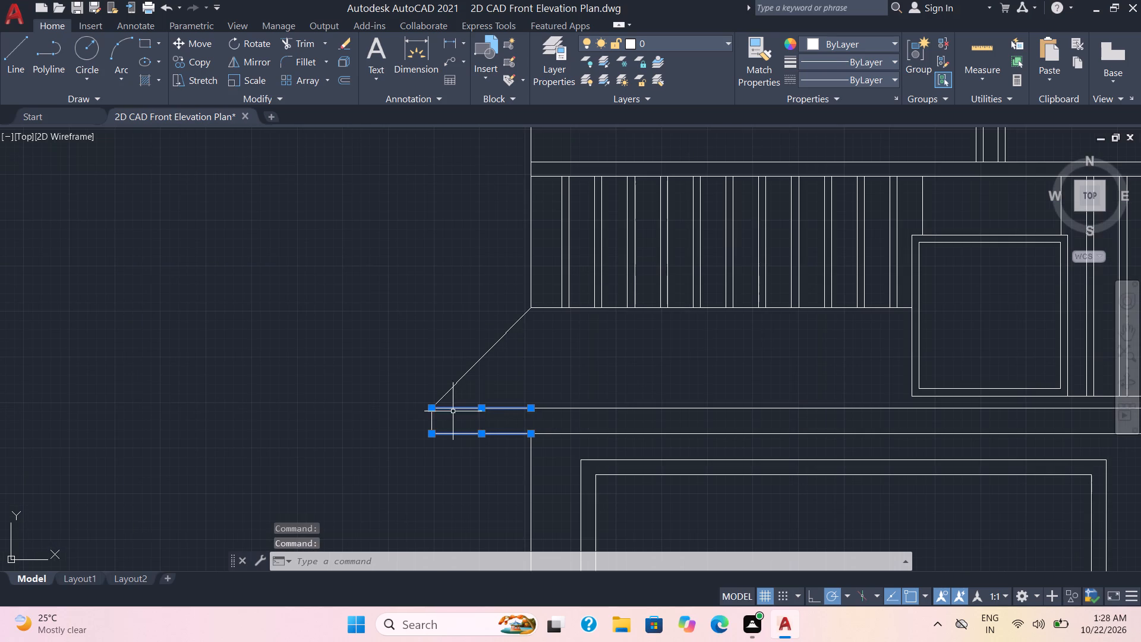
pyautogui.click(432, 423)
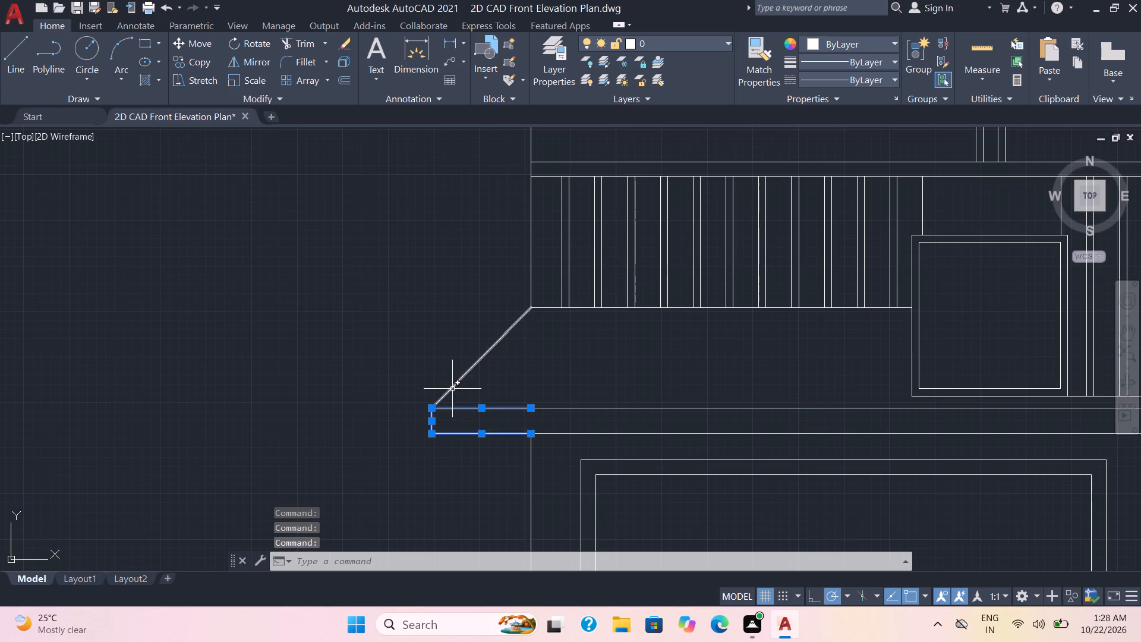
pyautogui.click(452, 389)
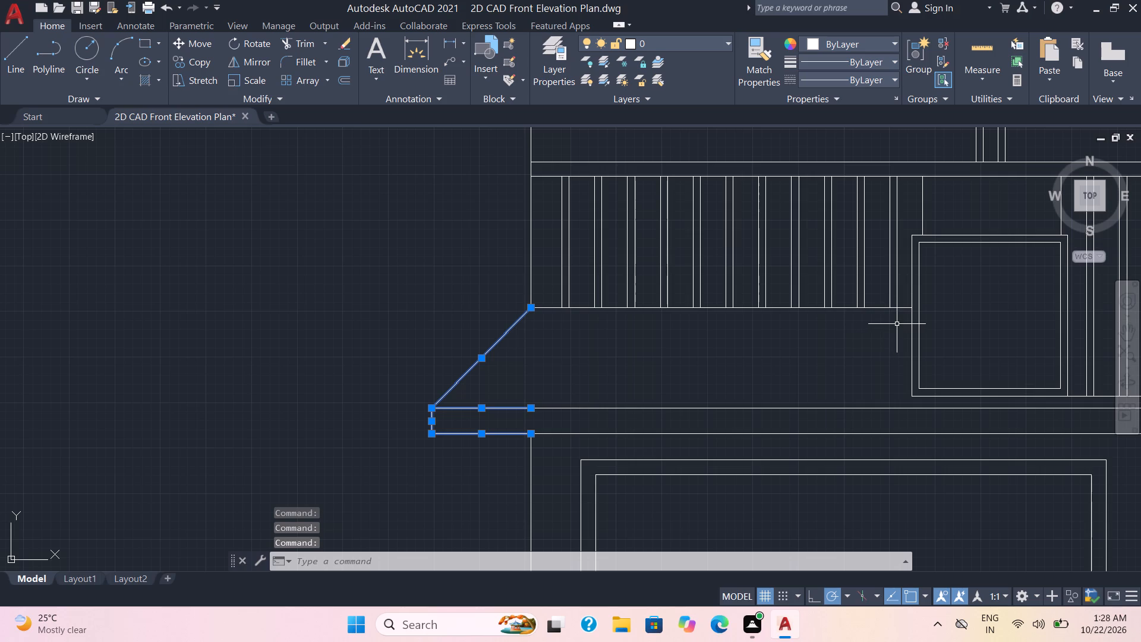
pyautogui.click(903, 322)
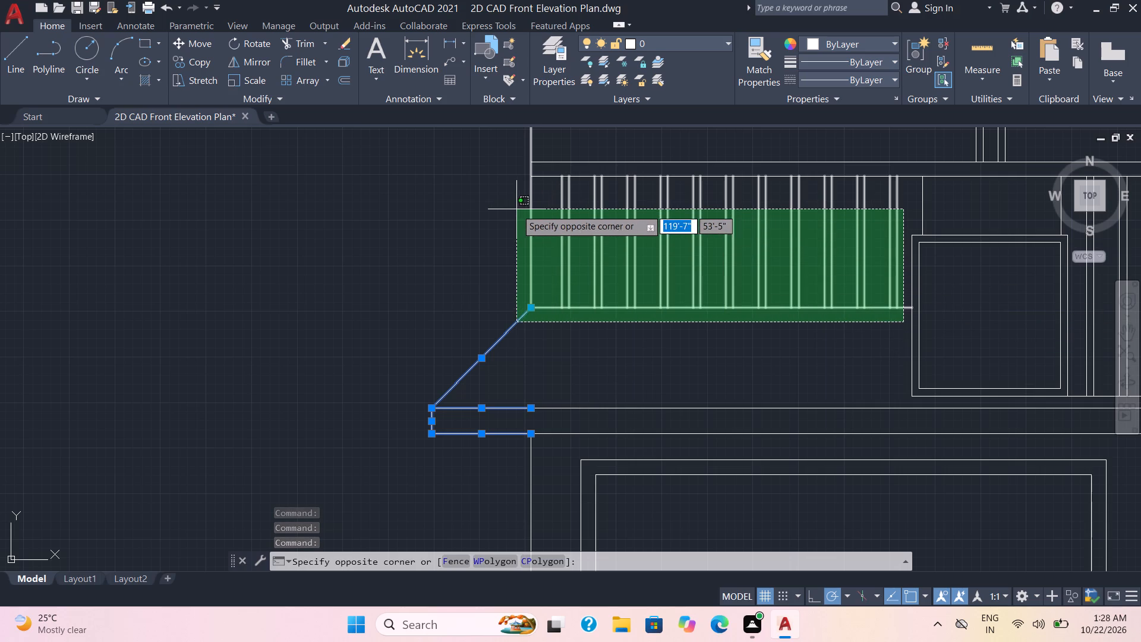
pyautogui.click(514, 209)
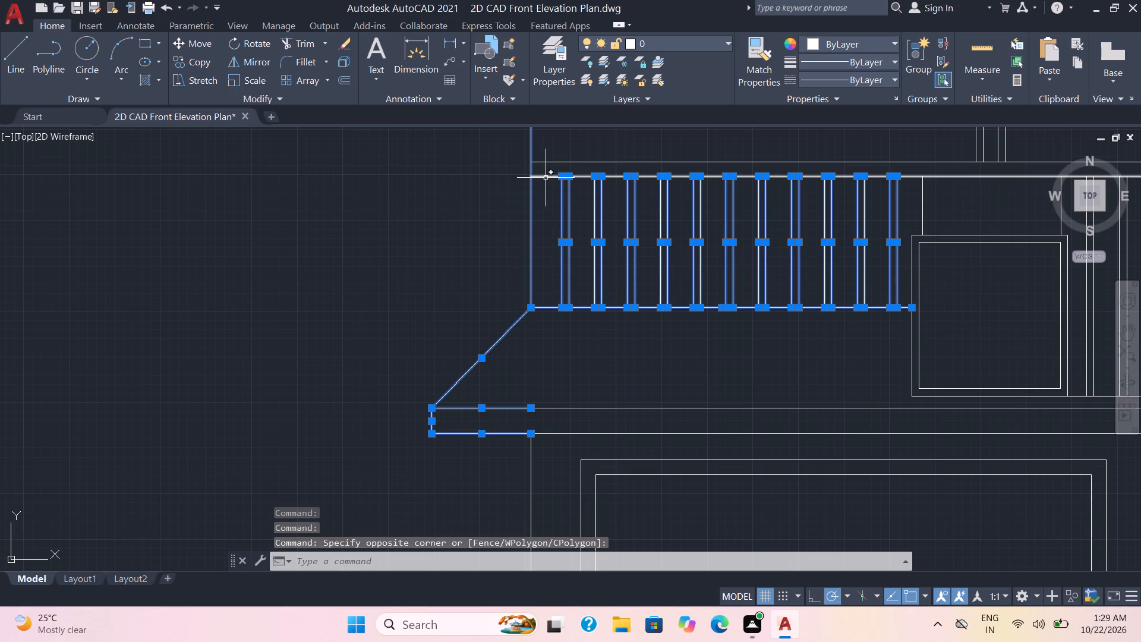
pyautogui.click(546, 178)
pyautogui.scroll(-1, 620, 323)
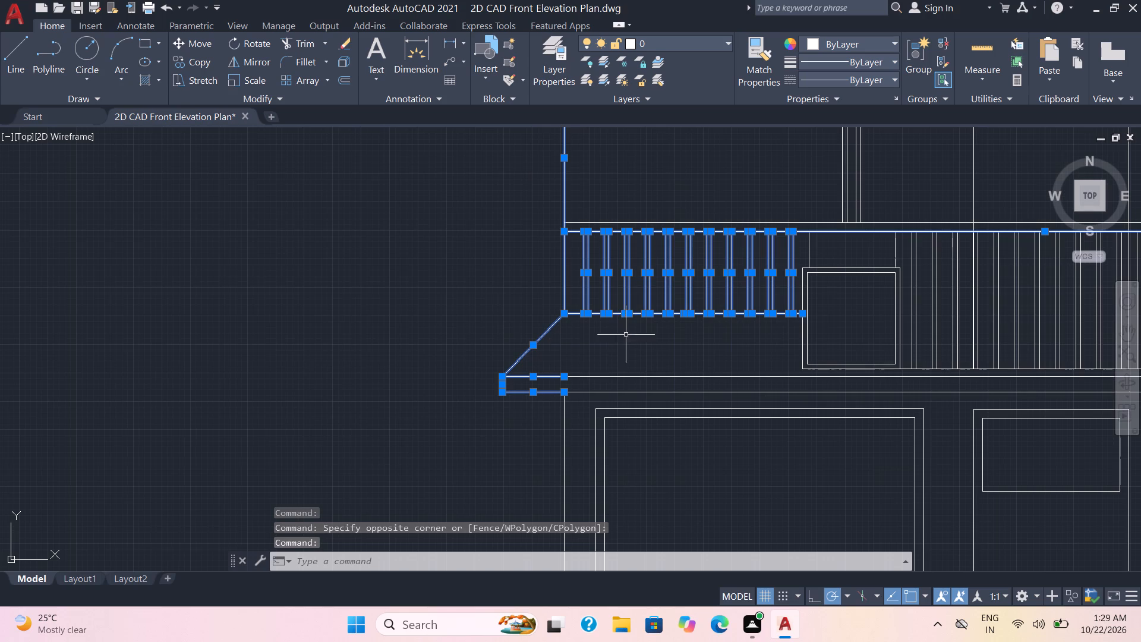
pyautogui.press('c')
pyautogui.press('o')
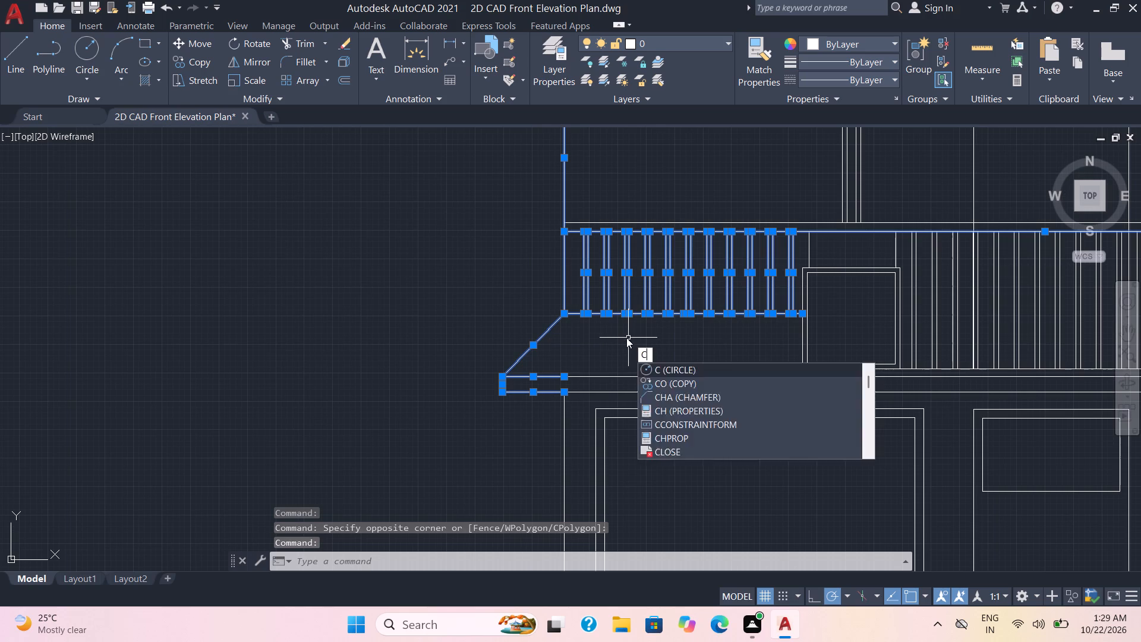
pyautogui.press('Return')
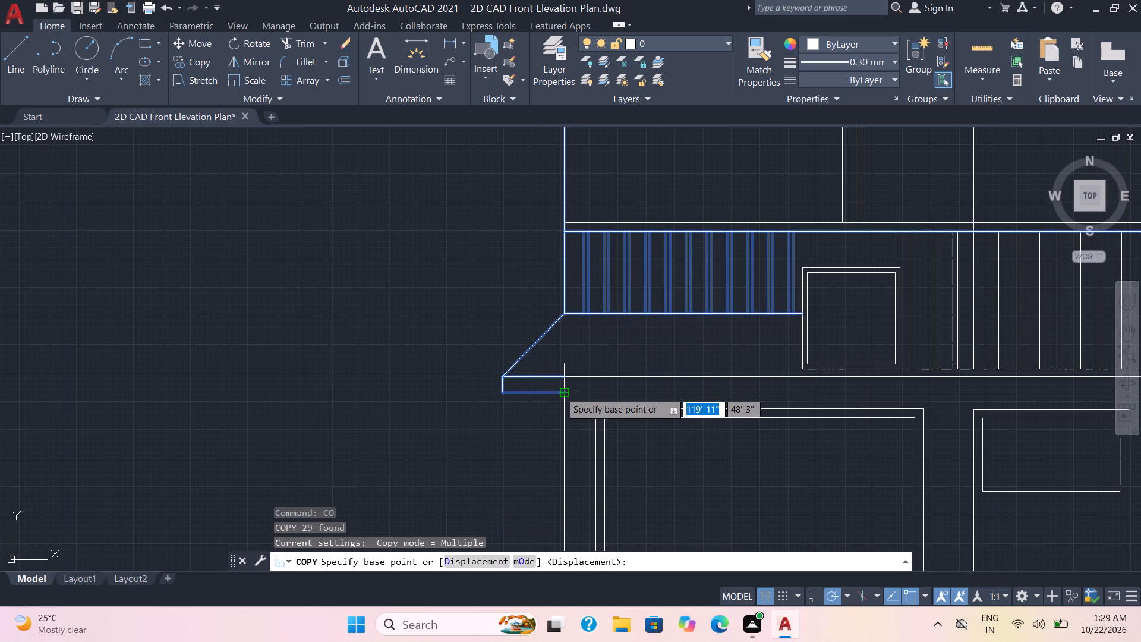
pyautogui.click(561, 393)
pyautogui.scroll(-3, 560, 317)
pyautogui.moveTo(569, 236); pyautogui.dragTo(584, 333, button='middle')
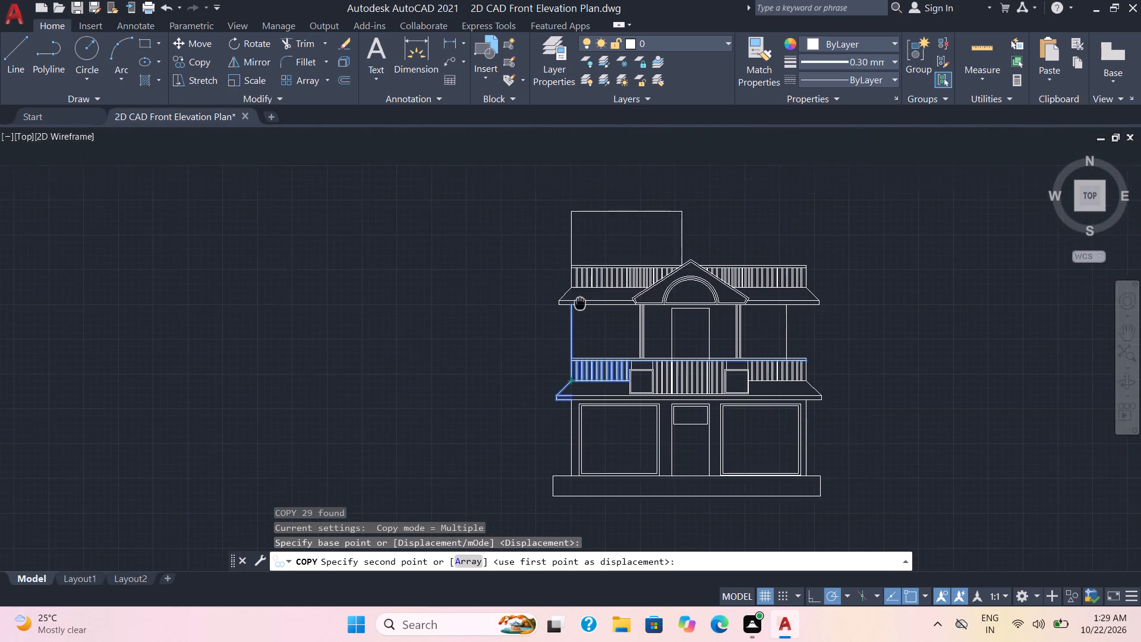
pyautogui.moveTo(584, 333); pyautogui.dragTo(587, 385, button='middle')
pyautogui.scroll(2, 572, 304)
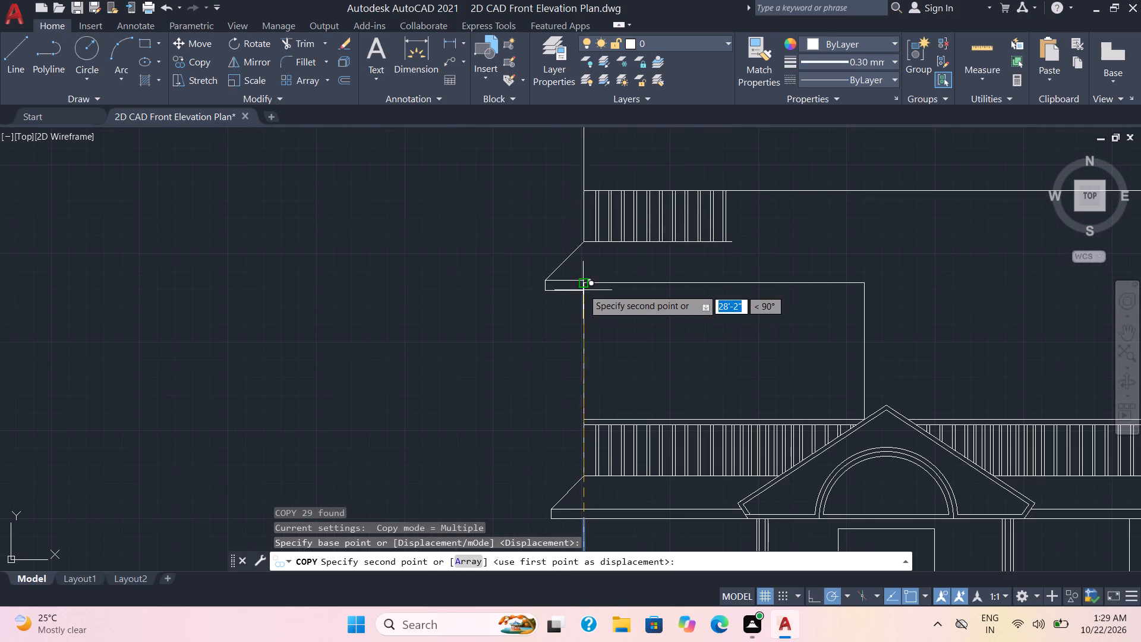
pyautogui.scroll(2, 583, 286)
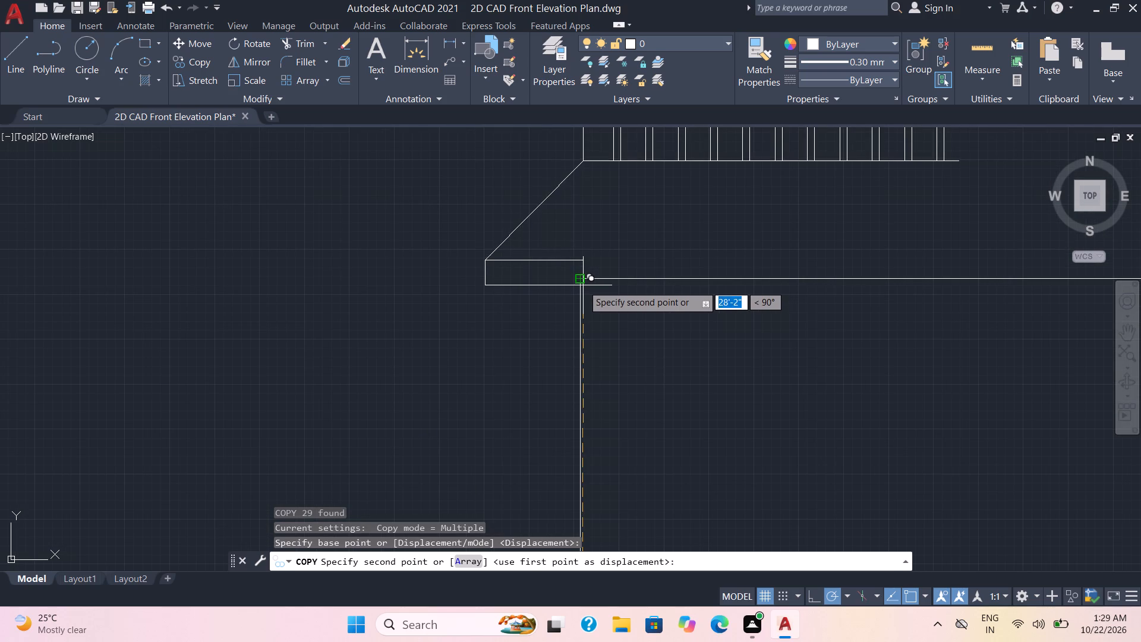
pyautogui.click(581, 279)
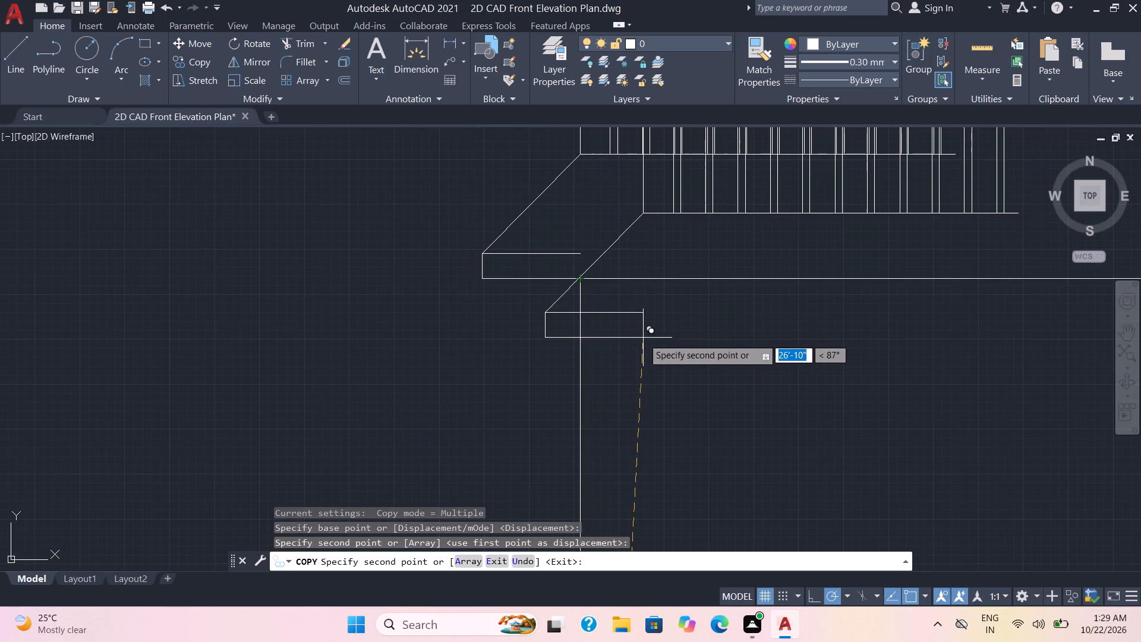
pyautogui.press('Escape')
# Draw a vertical line about 17' long upward from where the upper railing's top line meets the gable's right slope.
pyautogui.scroll(-2, 645, 347)
pyautogui.scroll(-1, 665, 396)
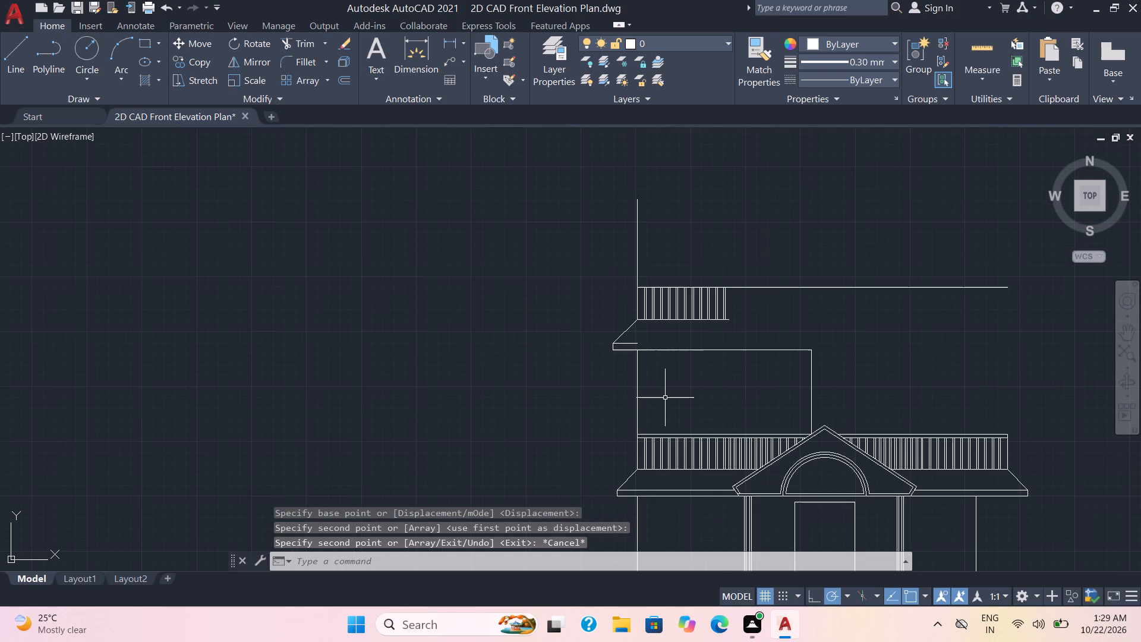
pyautogui.scroll(-1, 665, 398)
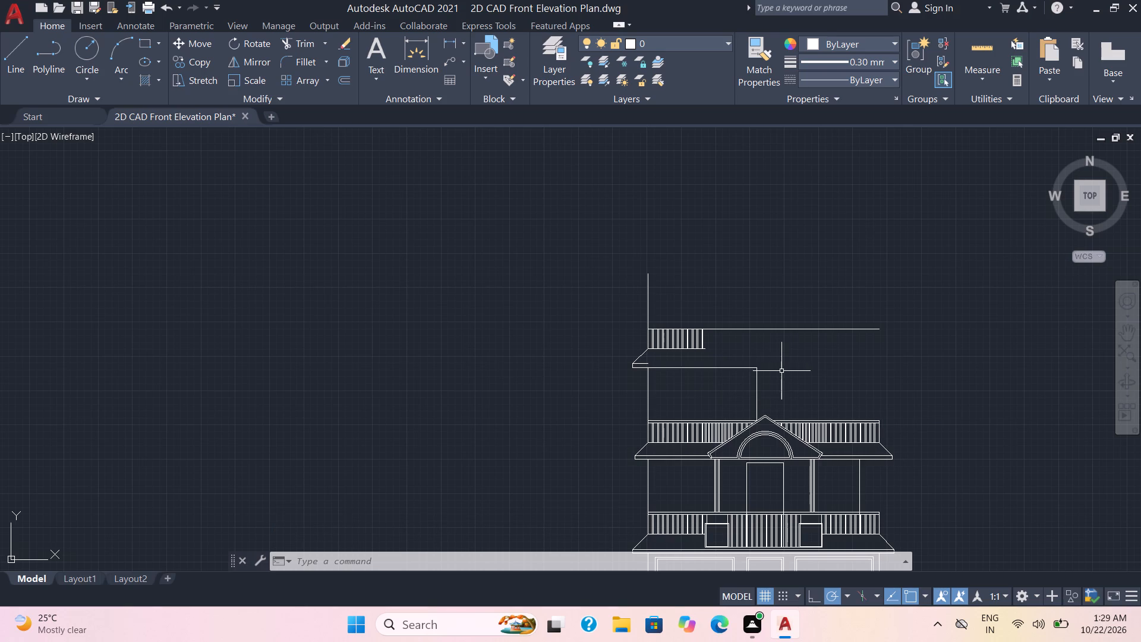
pyautogui.scroll(1, 768, 377)
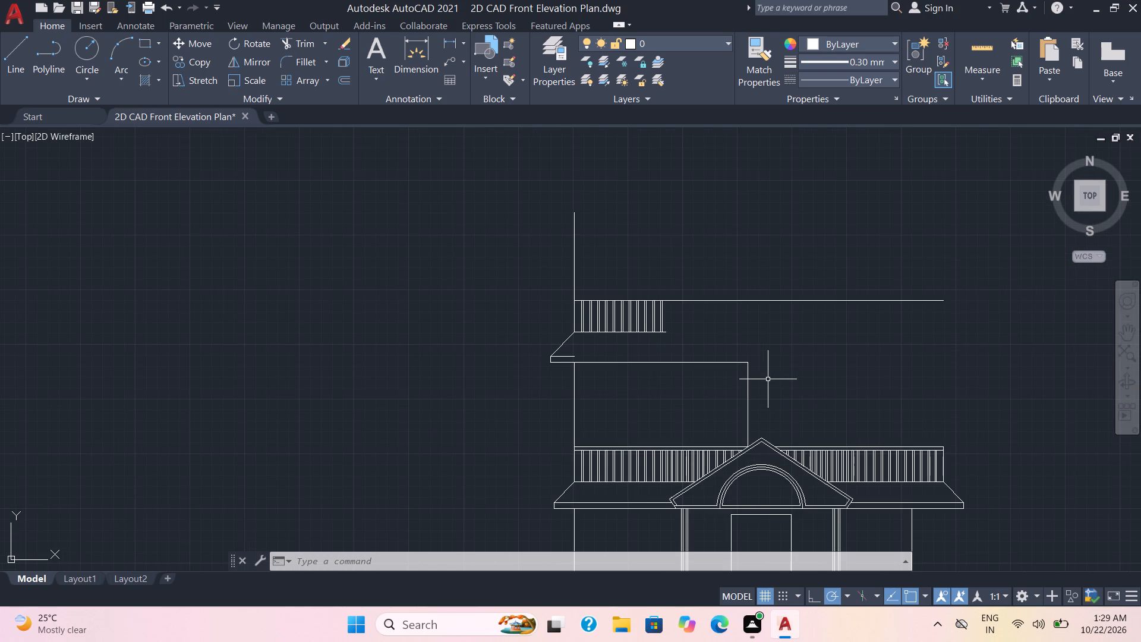
pyautogui.scroll(-2, 768, 379)
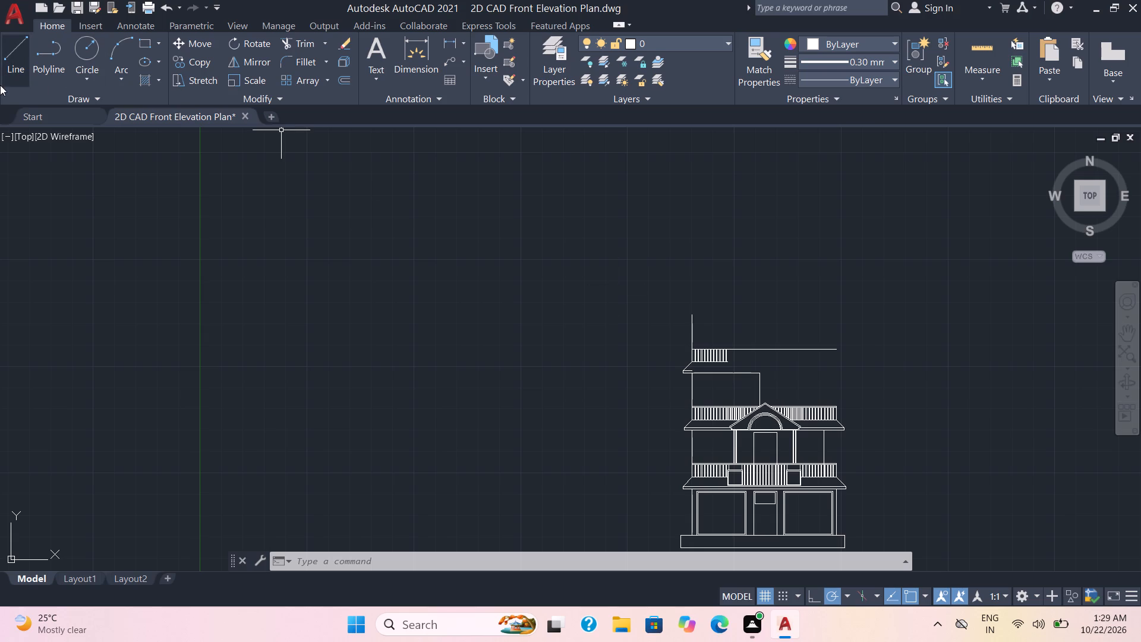
pyautogui.click(16, 65)
pyautogui.scroll(2, 696, 410)
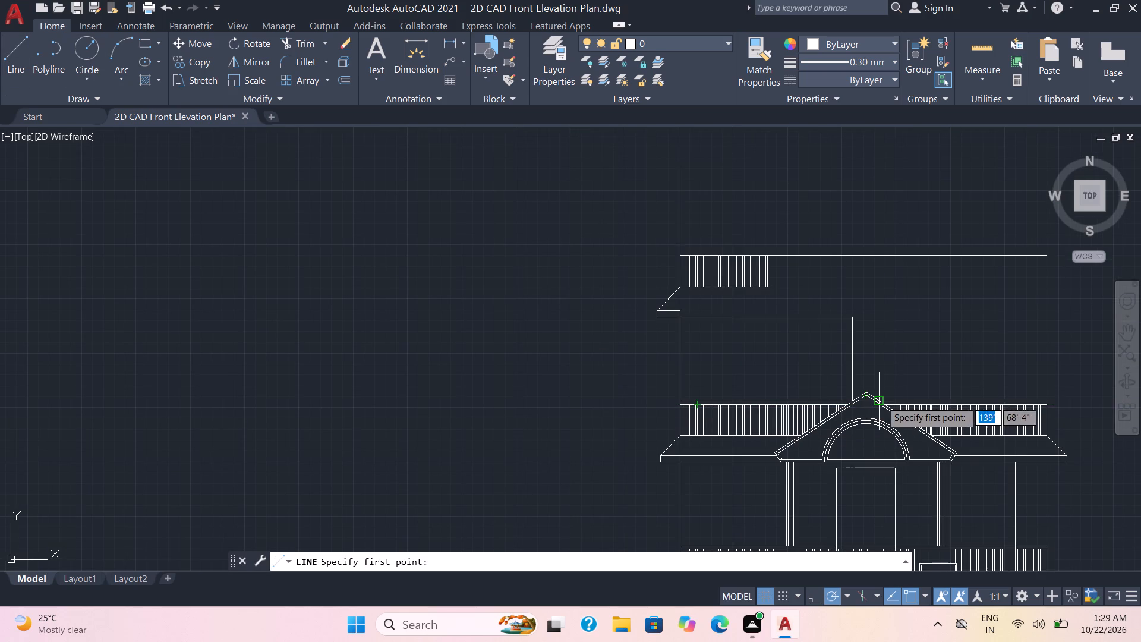
pyautogui.scroll(1, 882, 401)
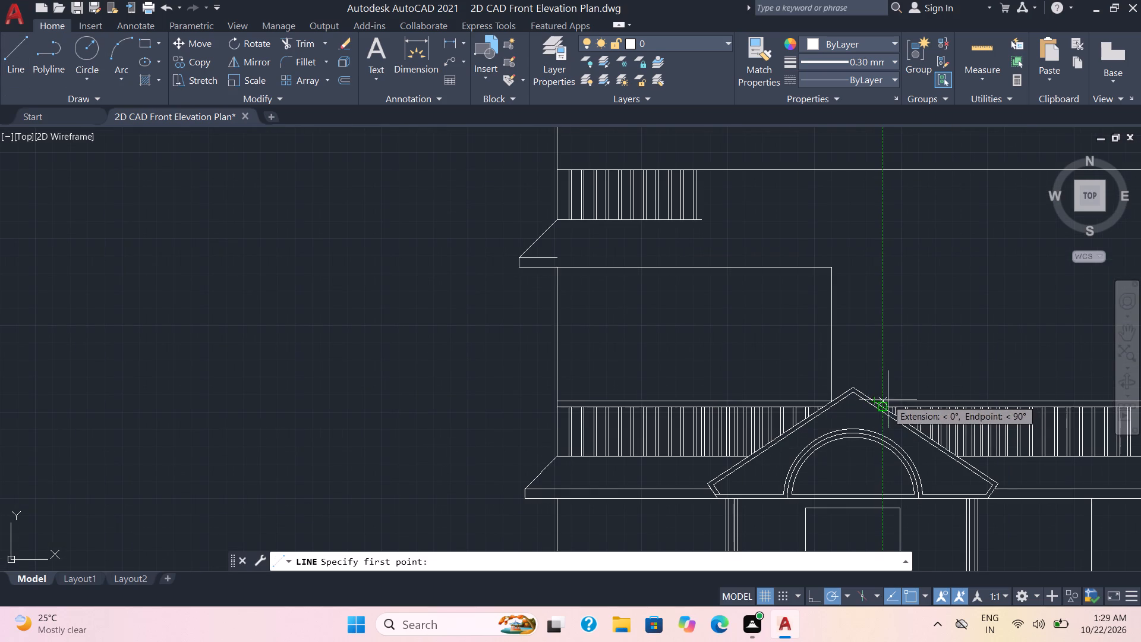
pyautogui.scroll(3, 884, 399)
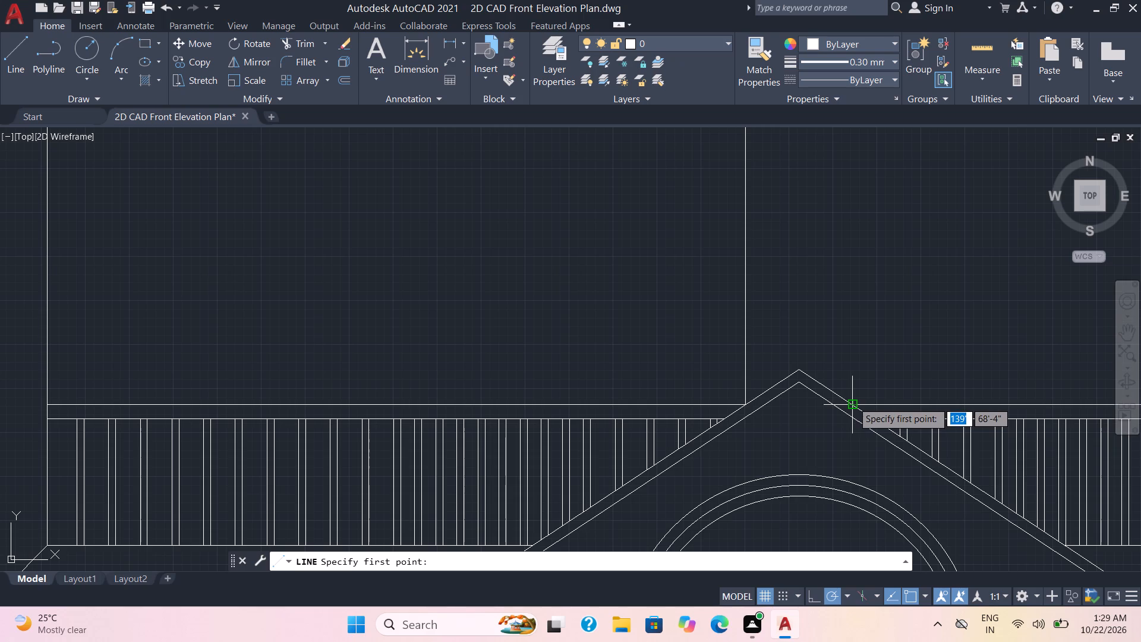
pyautogui.click(853, 401)
pyautogui.scroll(-4, 837, 247)
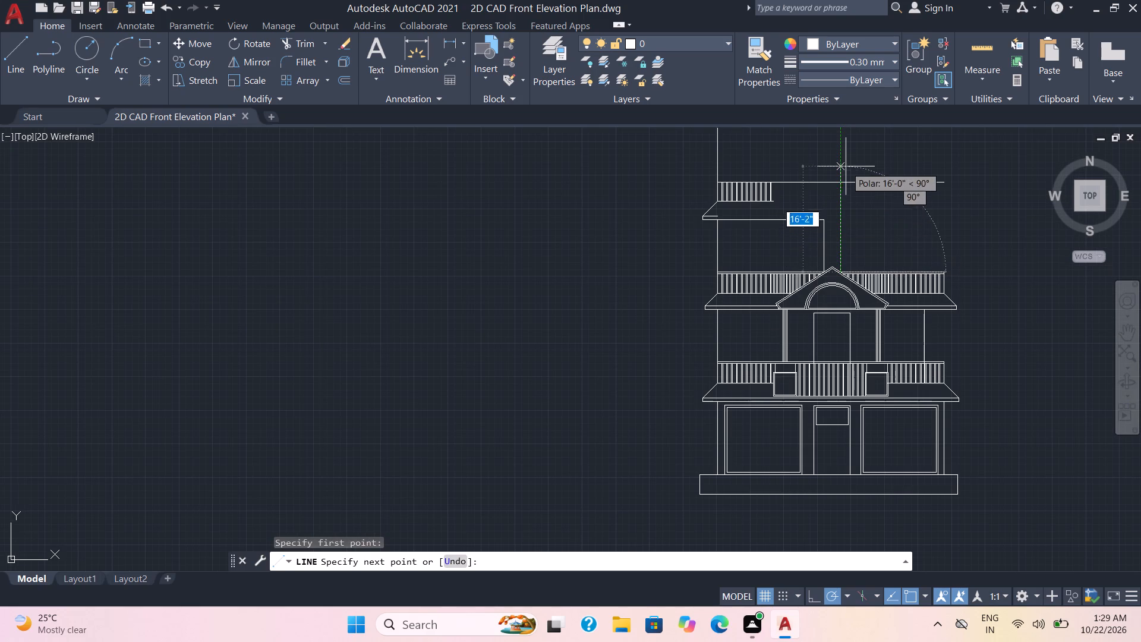
pyautogui.moveTo(840, 150); pyautogui.dragTo(813, 263, button='middle')
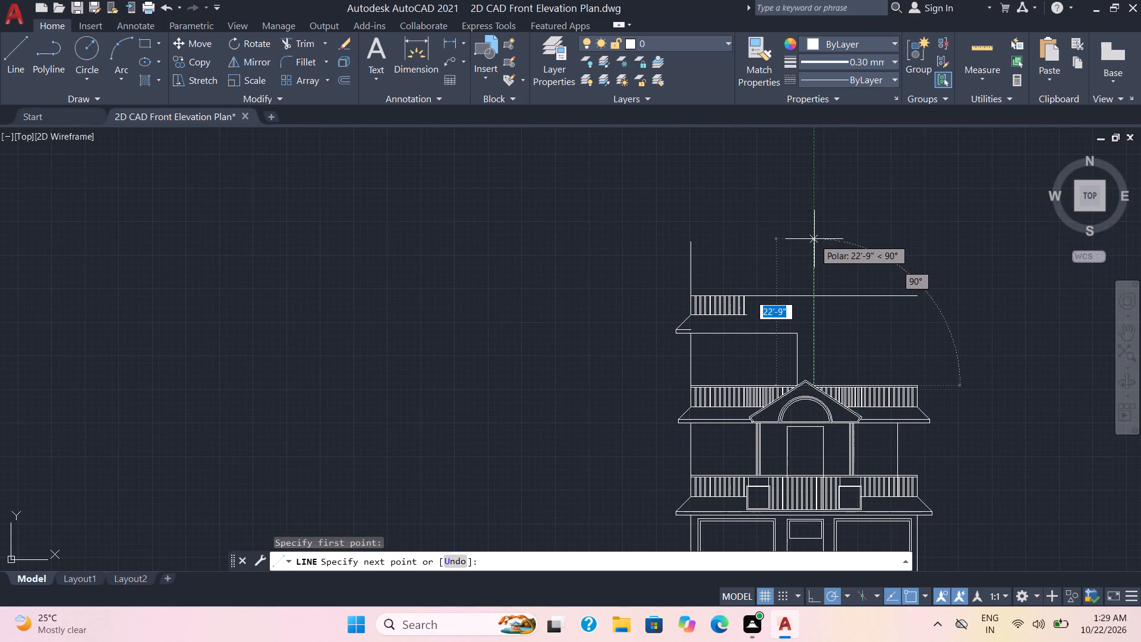
pyautogui.click(814, 276)
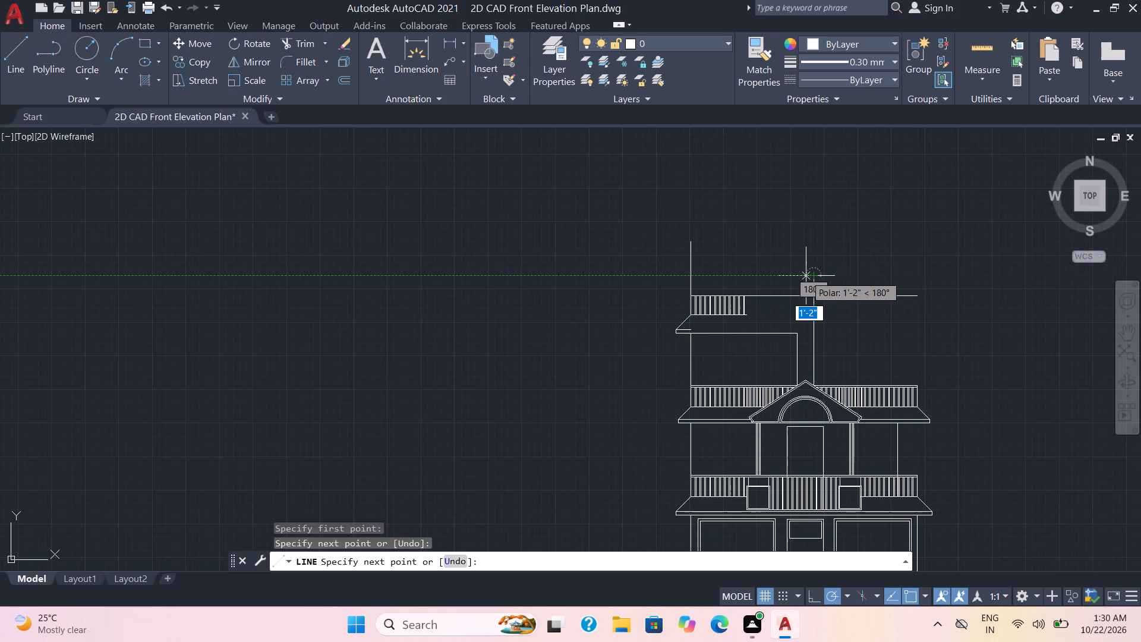
pyautogui.press('Escape')
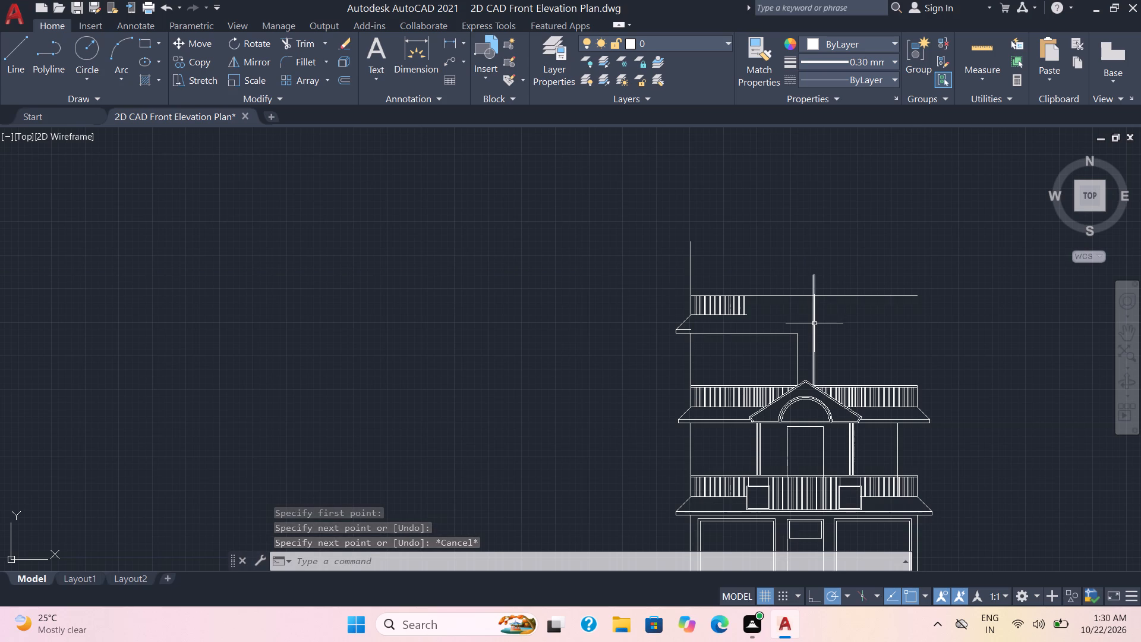
# Offset the new vertical line 4" to the left, and offset the resulting line another 4" the same way.
pyautogui.click(814, 323)
pyautogui.press('o')
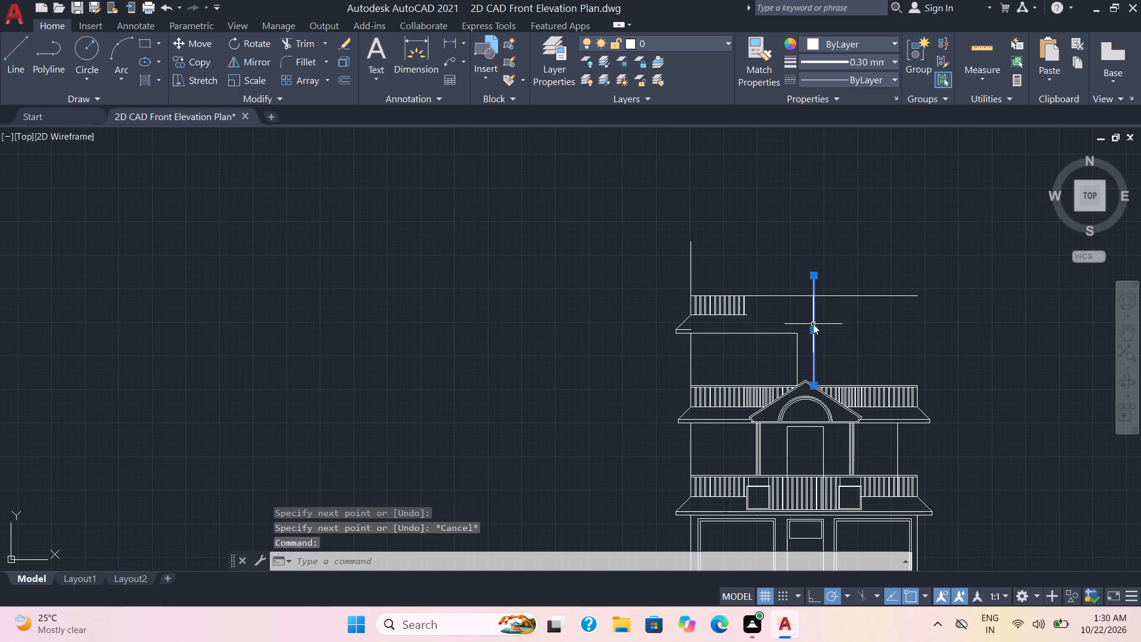
pyautogui.press('Return')
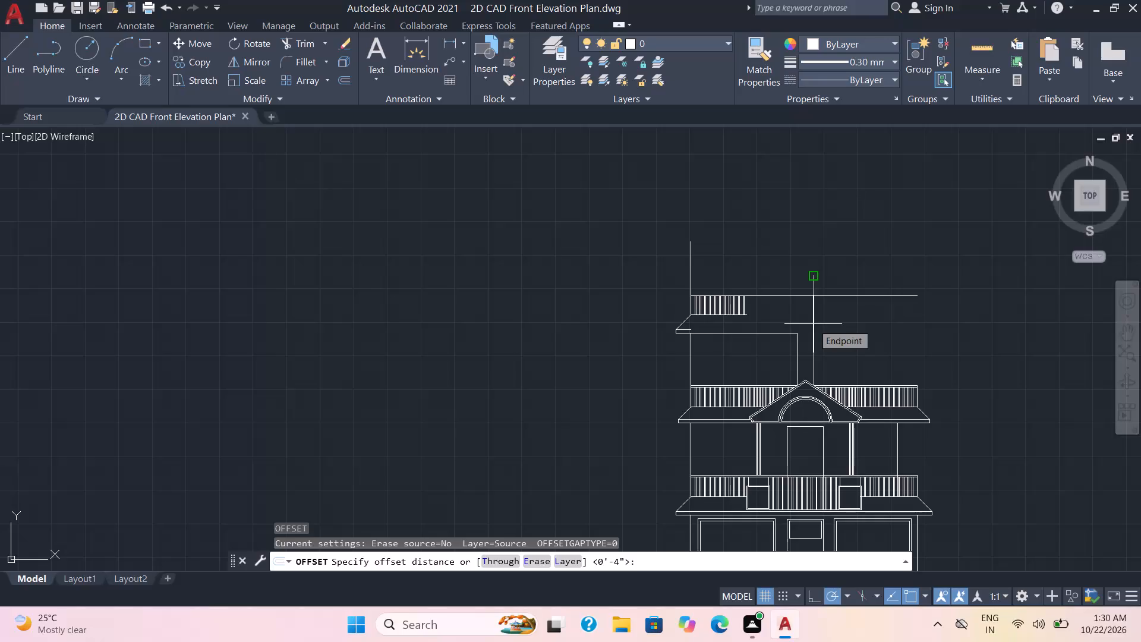
pyautogui.press('2')
pyautogui.press('Return')
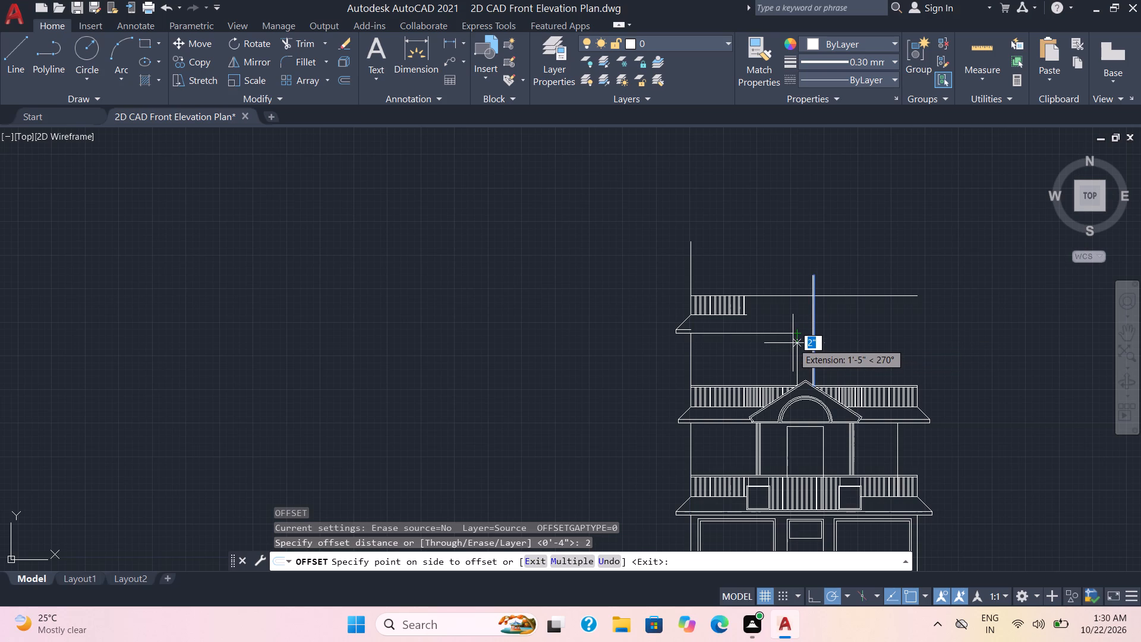
pyautogui.press('4')
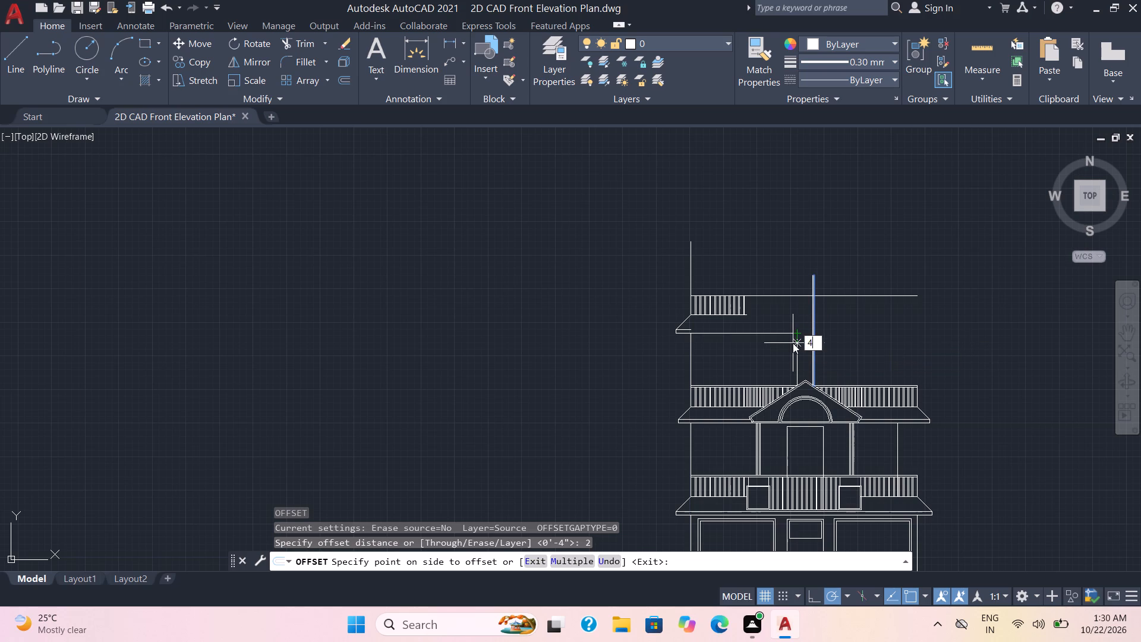
pyautogui.press('Return')
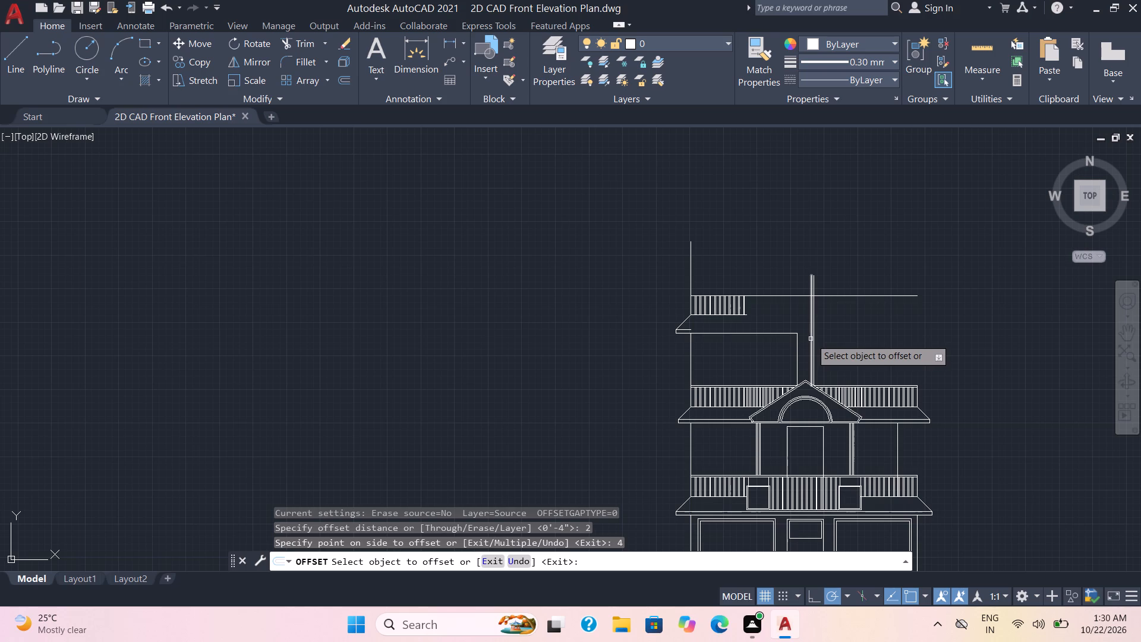
pyautogui.click(811, 339)
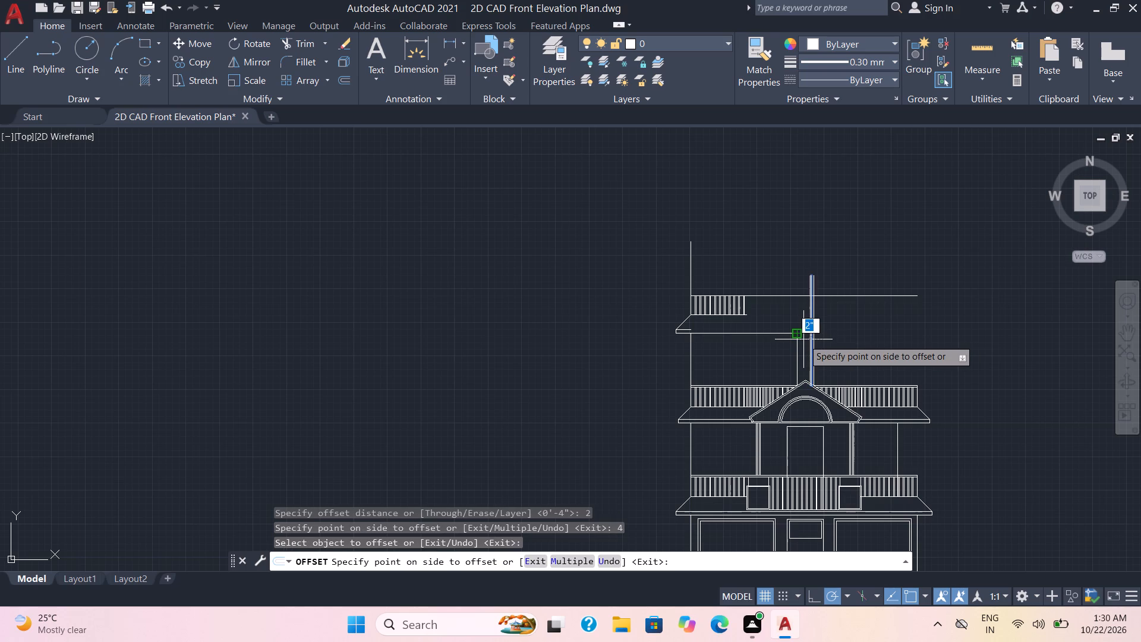
pyautogui.press('4')
pyautogui.press('Return')
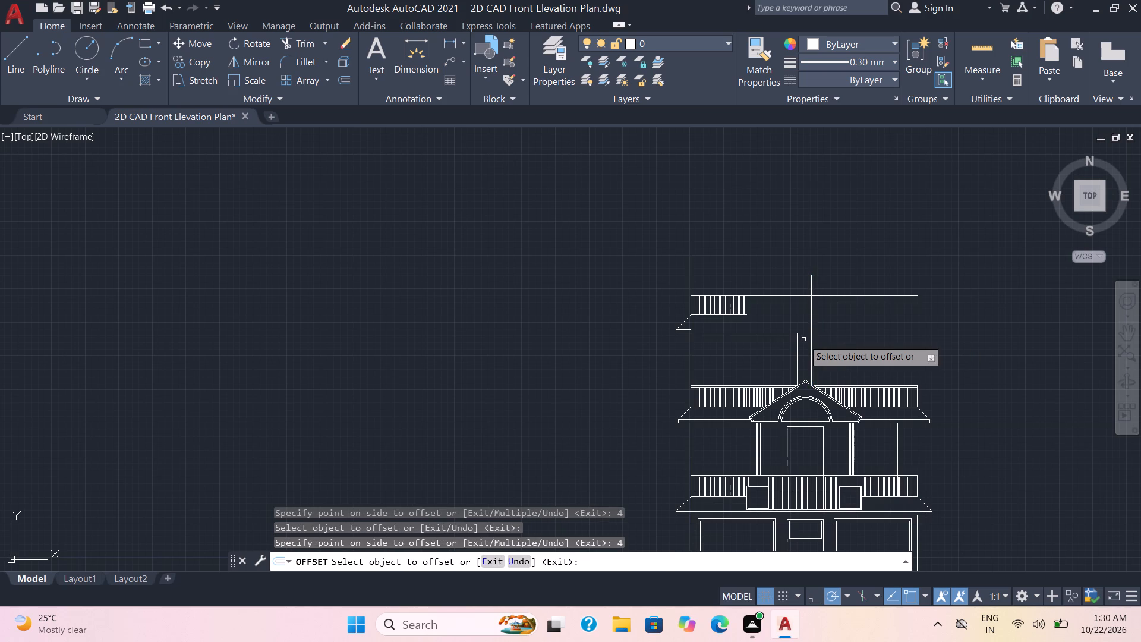
pyautogui.scroll(2, 805, 340)
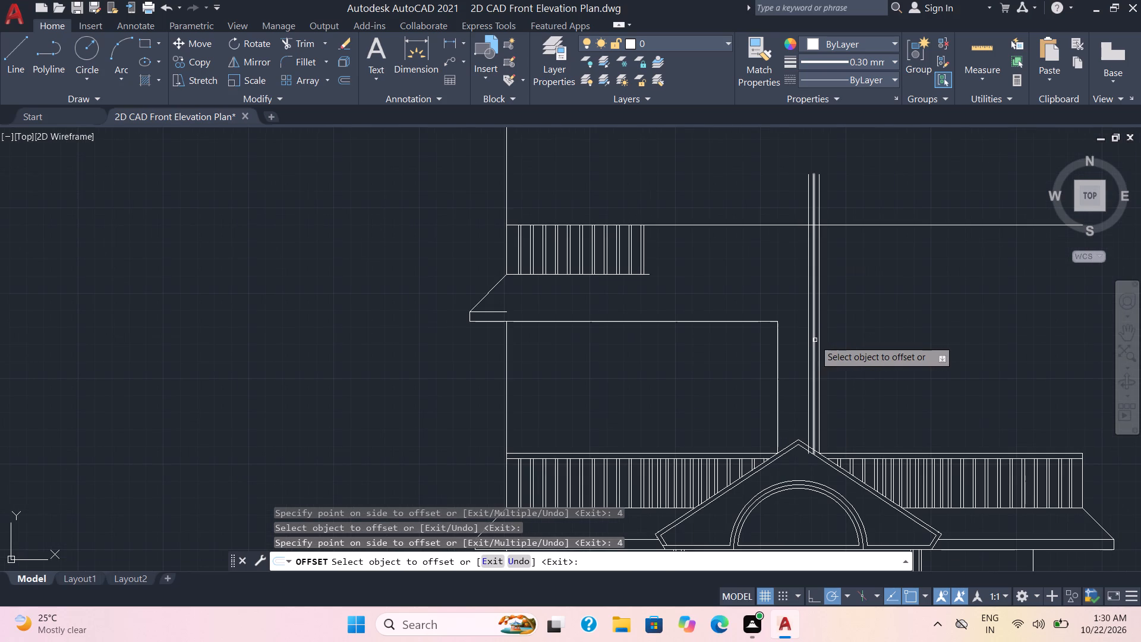
pyautogui.press('Escape')
# Erase the middle one of the three closely spaced vertical lines rising above the gable.
pyautogui.click(815, 341)
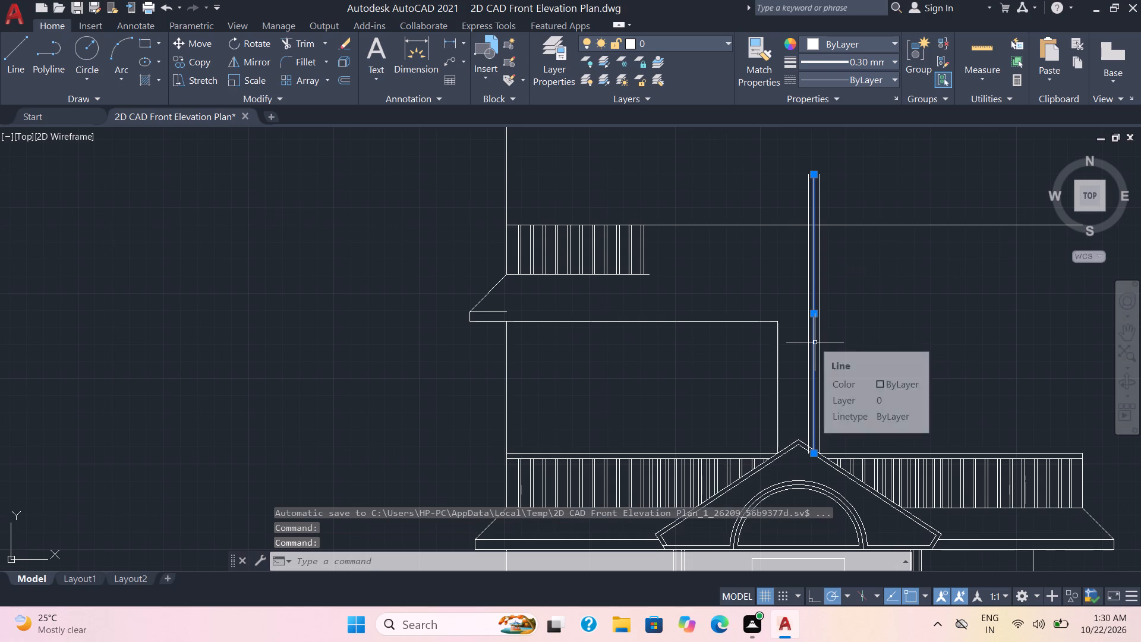
pyautogui.press('Home')
pyautogui.press('Delete')
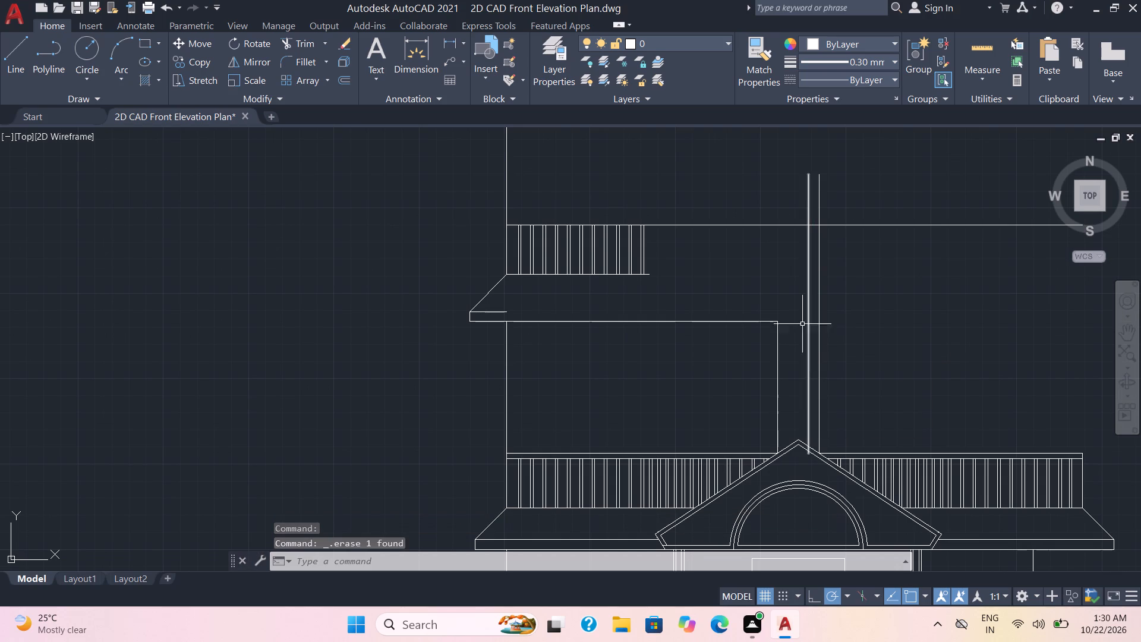
# Draw a short horizontal line joining the top ends of the two remaining vertical lines to cap the post.
pyautogui.click(15, 56)
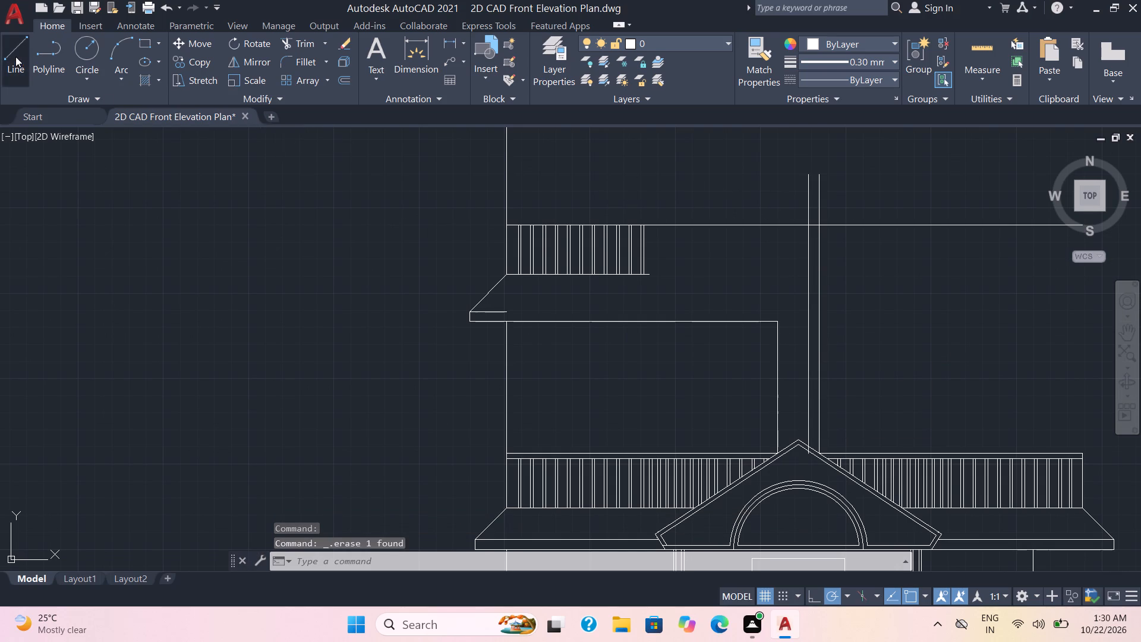
pyautogui.click(821, 175)
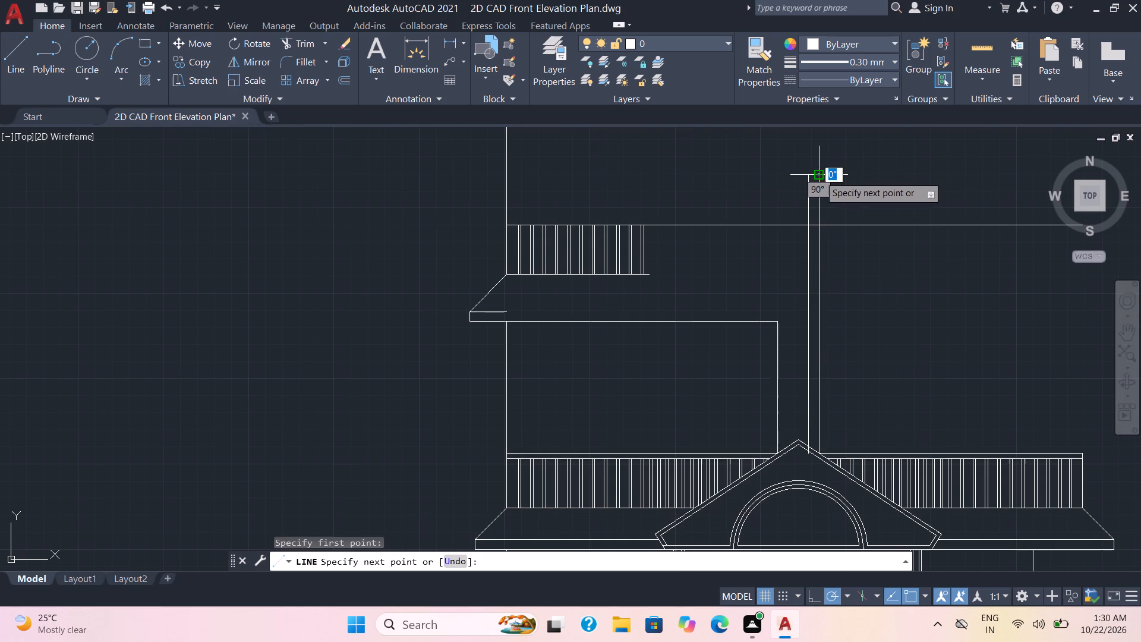
pyautogui.click(809, 177)
pyautogui.press('Escape')
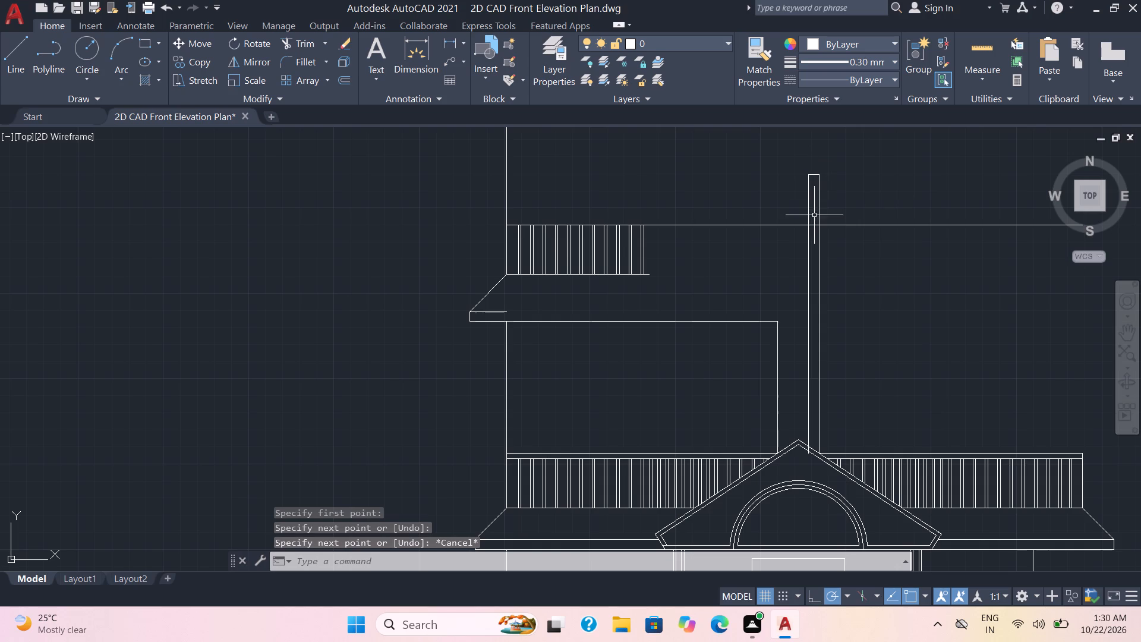
# Trim the top storey railing's top line where it crosses between the two post lines.
pyautogui.click(304, 42)
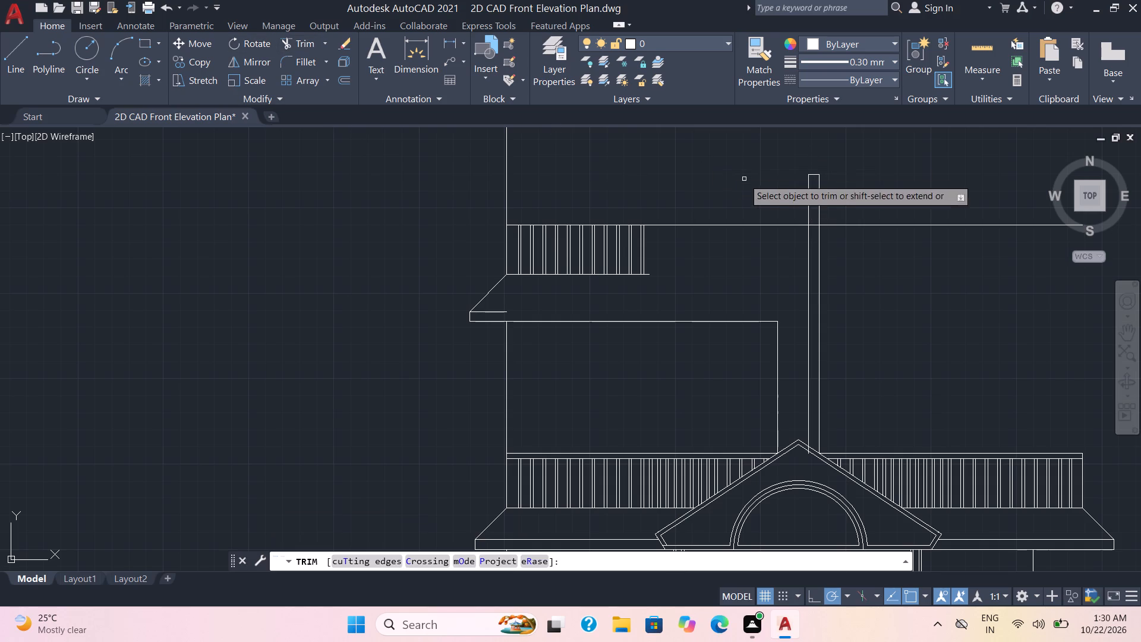
pyautogui.scroll(2, 783, 235)
pyautogui.click(852, 209)
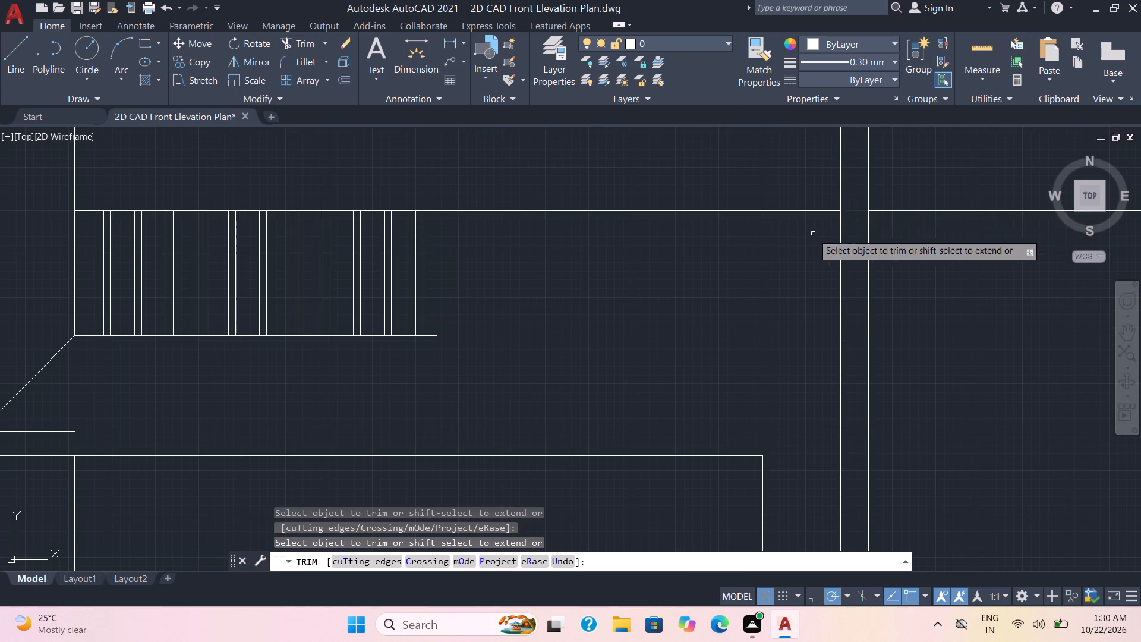
# Extend the top storey railing's base line and the eave's inner line to the post's left line.
pyautogui.scroll(-3, 759, 257)
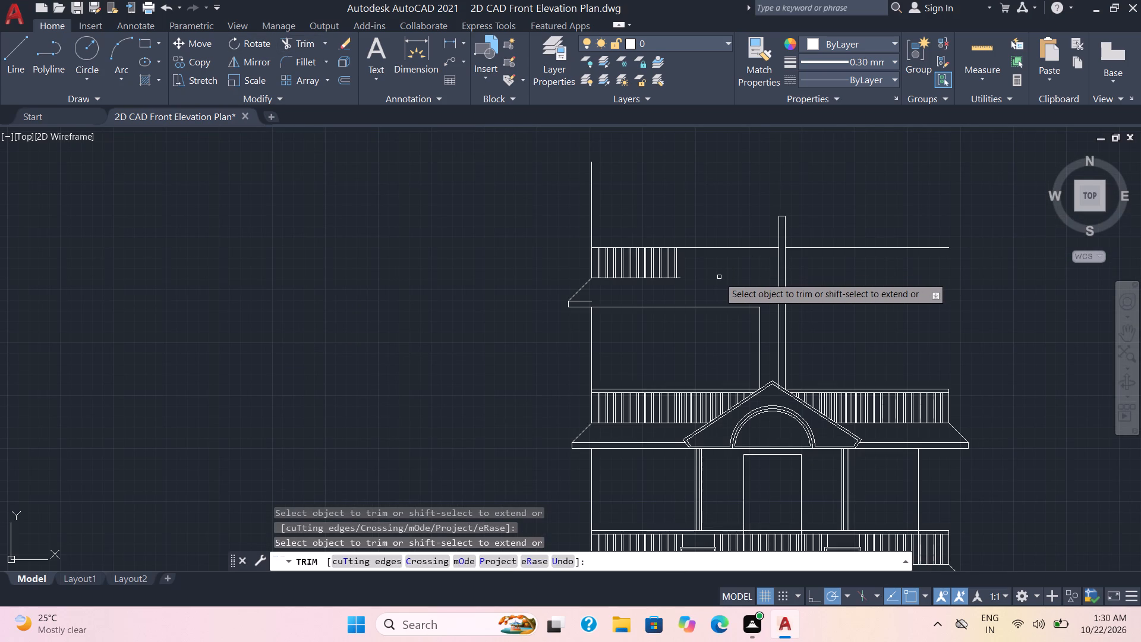
pyautogui.keyDown('shift'); pyautogui.click(679, 278); pyautogui.keyUp('shift')
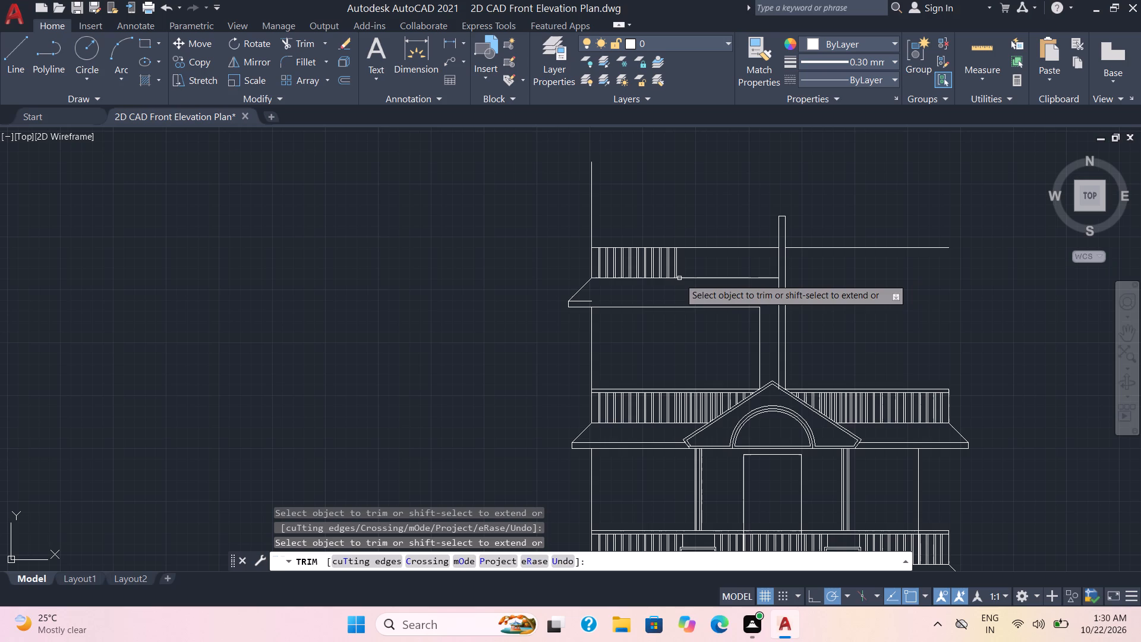
pyautogui.keyDown('shift'); pyautogui.click(587, 301); pyautogui.keyUp('shift')
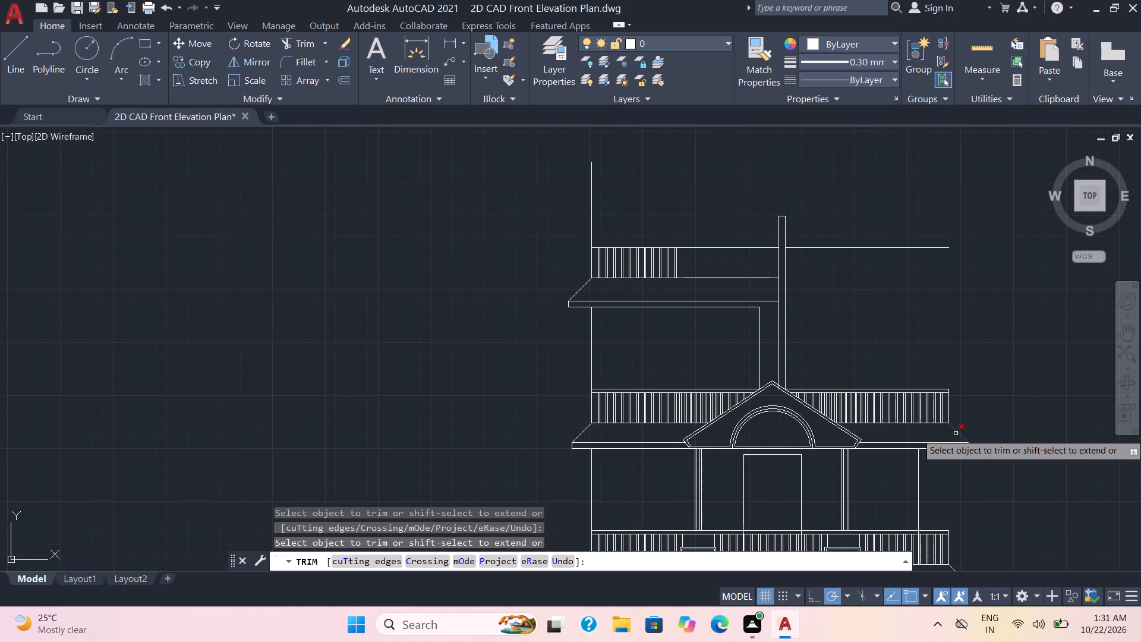
pyautogui.press('Escape')
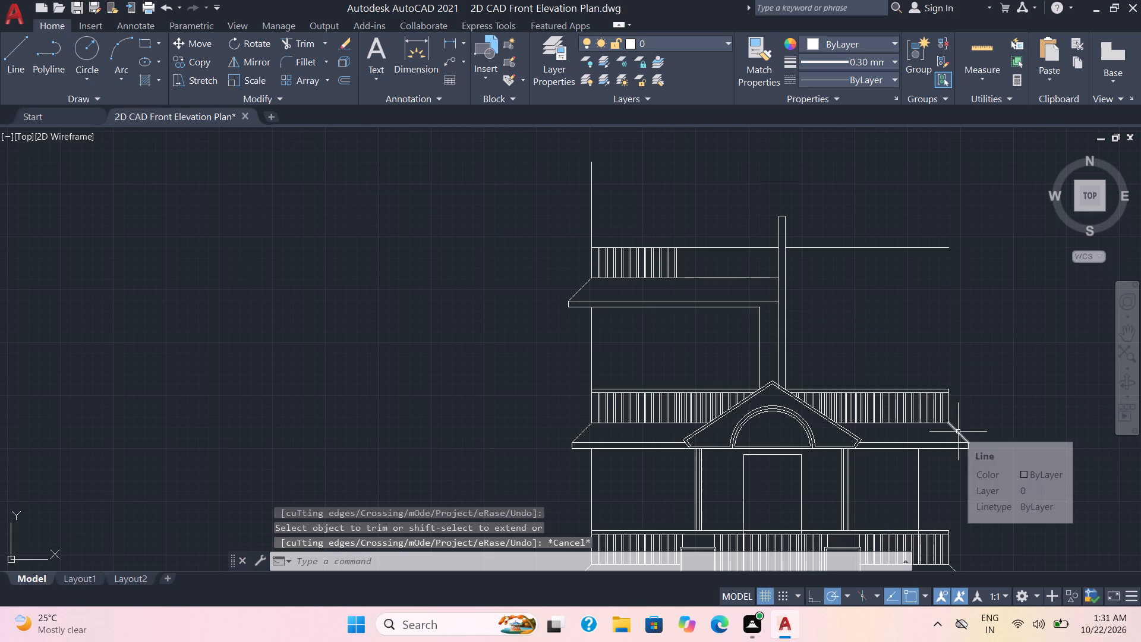
# Copy the lower eave's right sloping end line to where the top eave's inner line meets the post.
pyautogui.click(958, 432)
pyautogui.write('co')
pyautogui.press('Return')
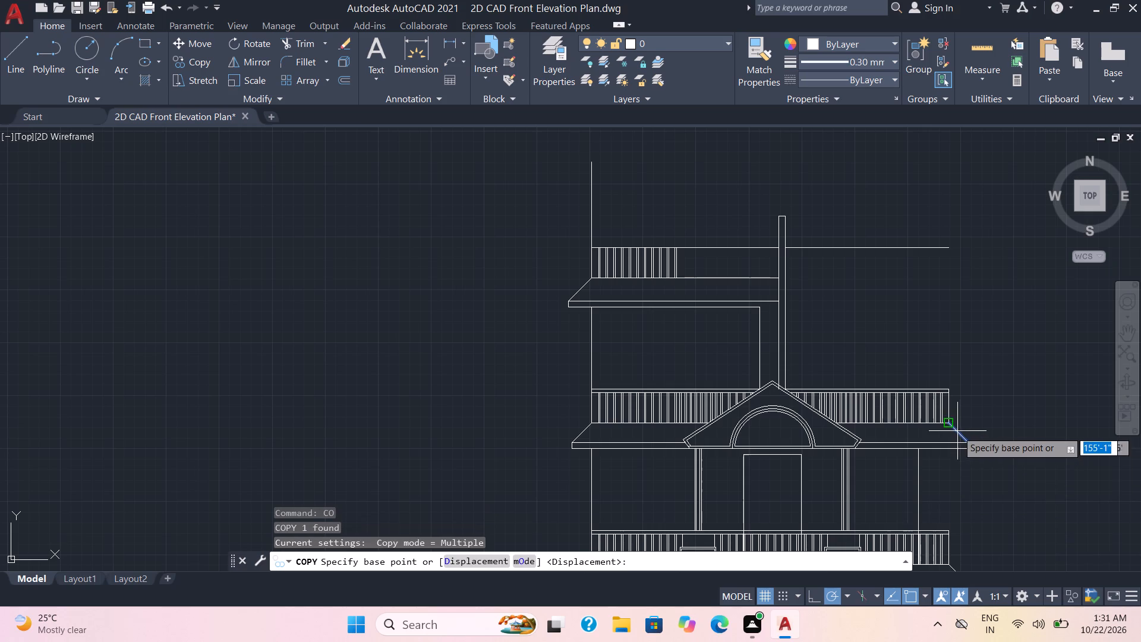
pyautogui.click(967, 440)
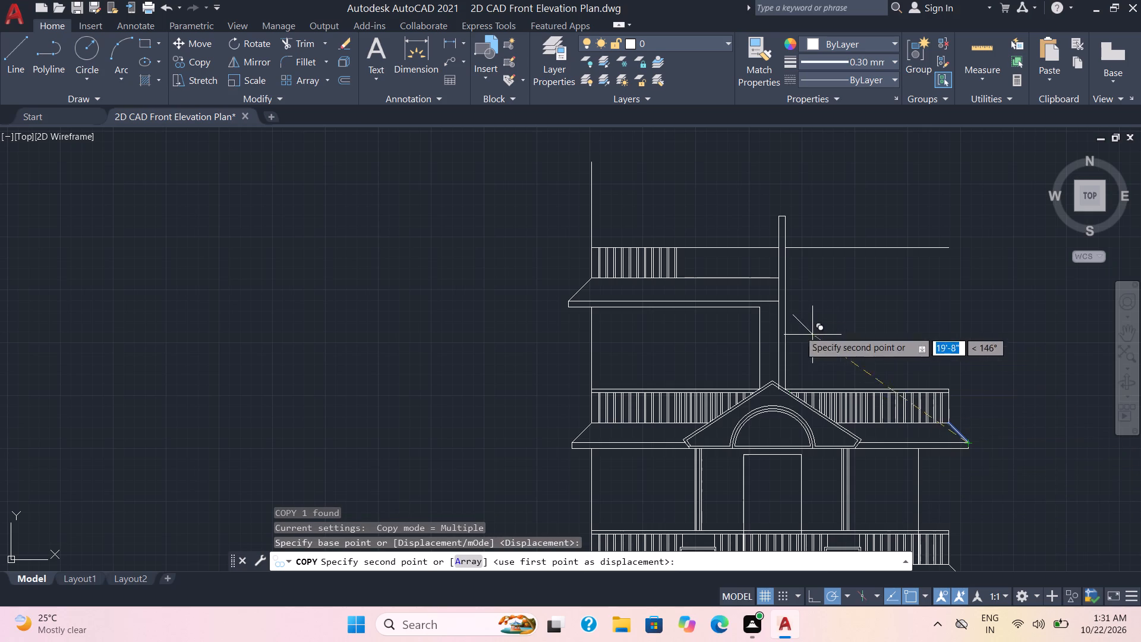
pyautogui.scroll(2, 774, 272)
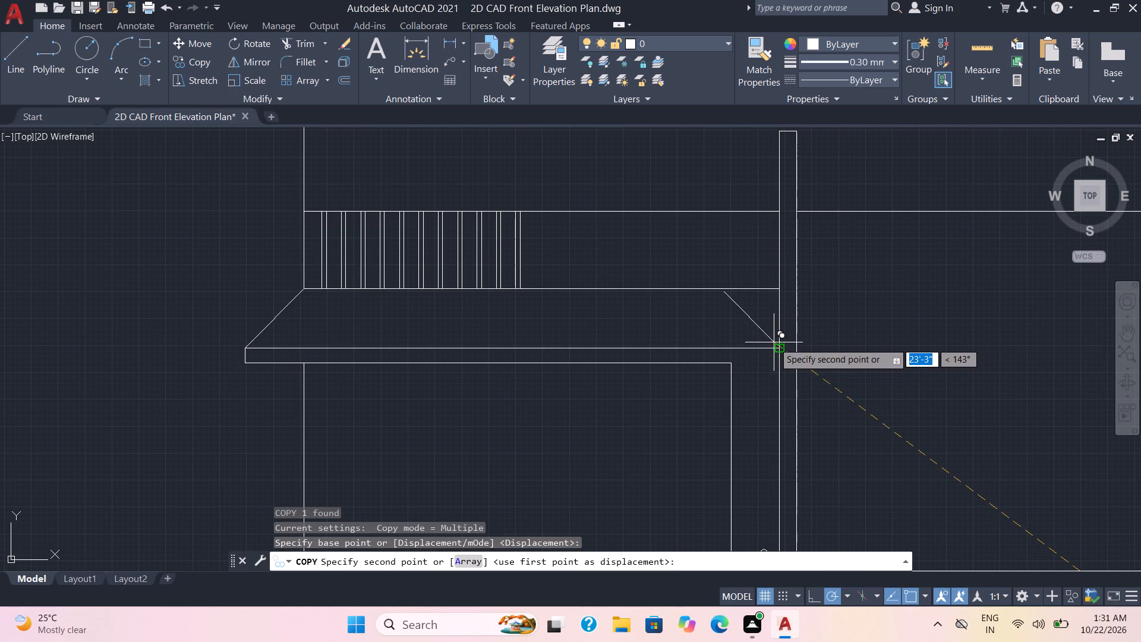
pyautogui.scroll(2, 774, 341)
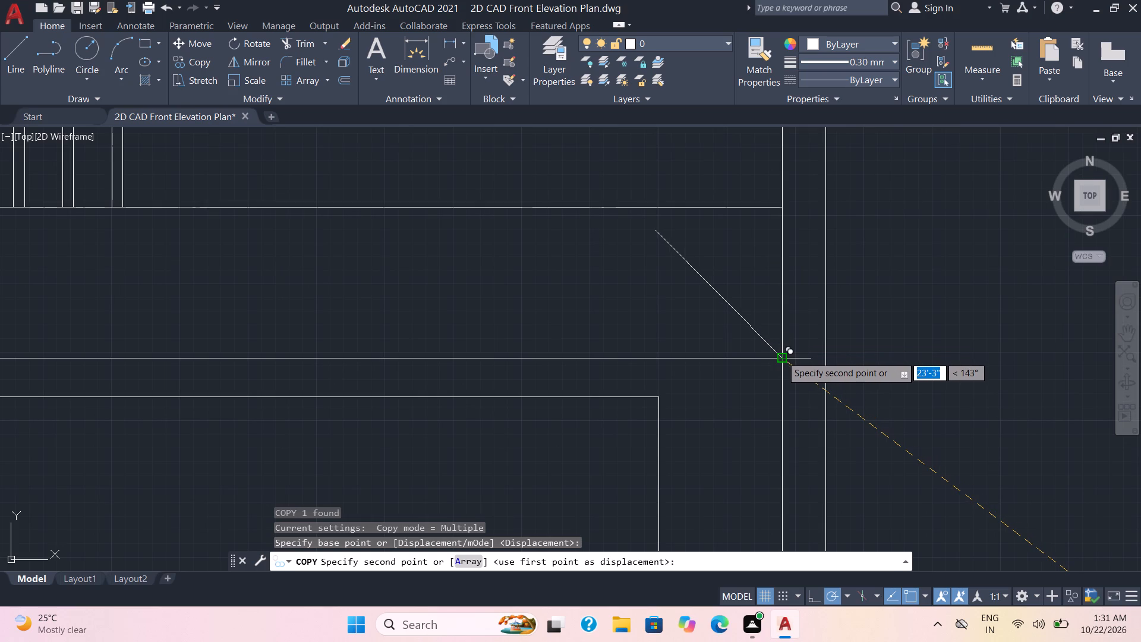
pyautogui.click(781, 356)
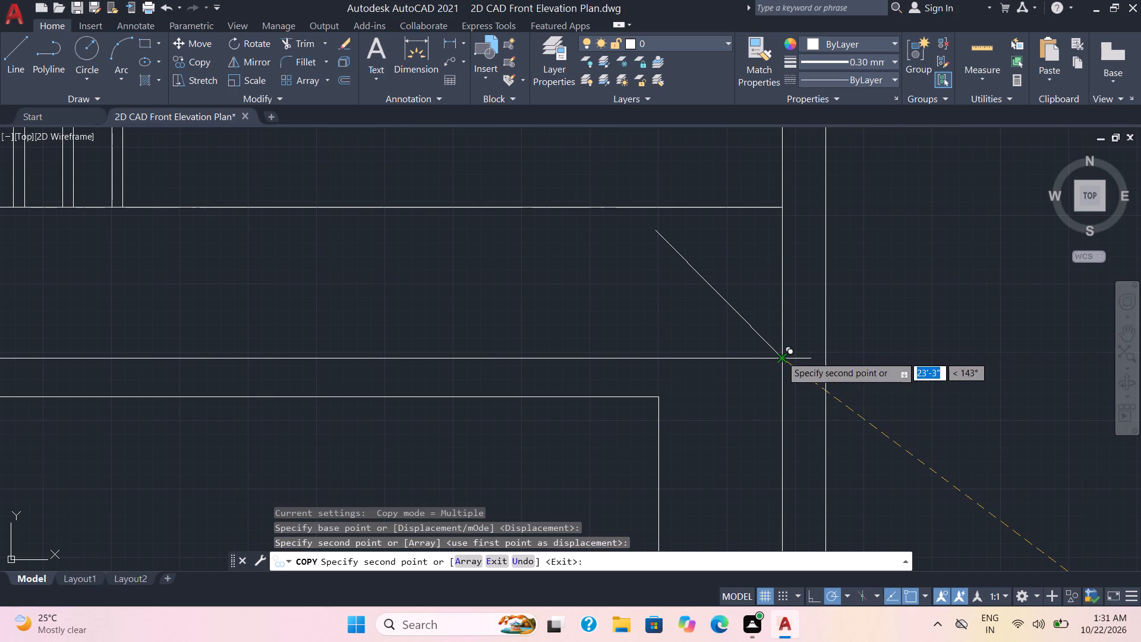
pyautogui.press('Escape')
pyautogui.scroll(-3, 877, 355)
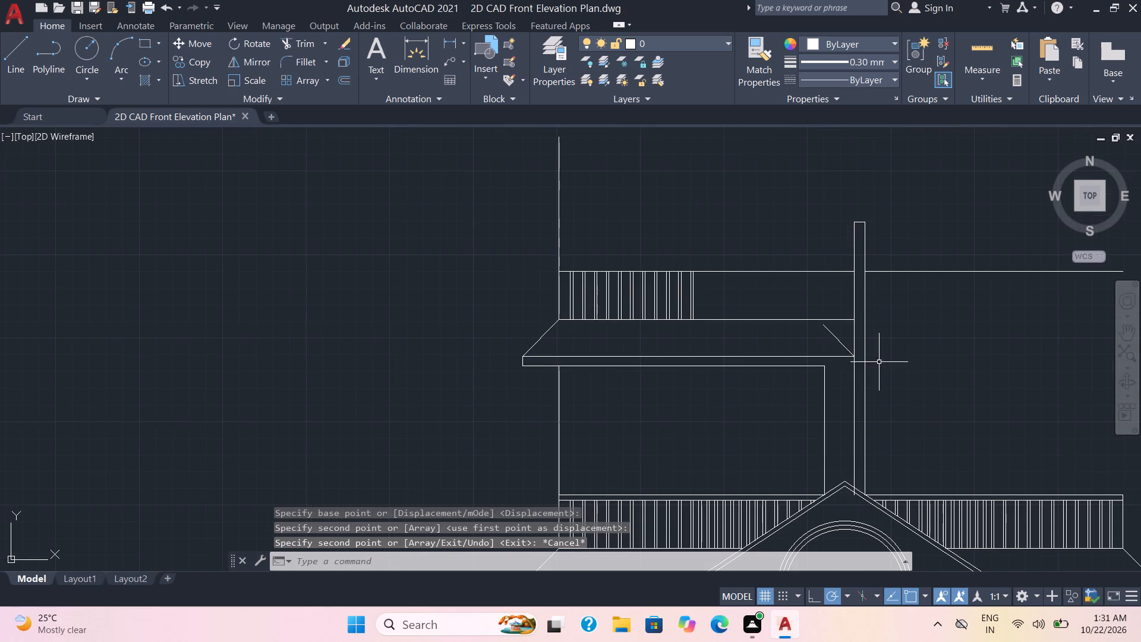
# Extend the copied sloping eave line up to the top storey railing's base line.
pyautogui.moveTo(894, 385); pyautogui.dragTo(781, 395, button='middle')
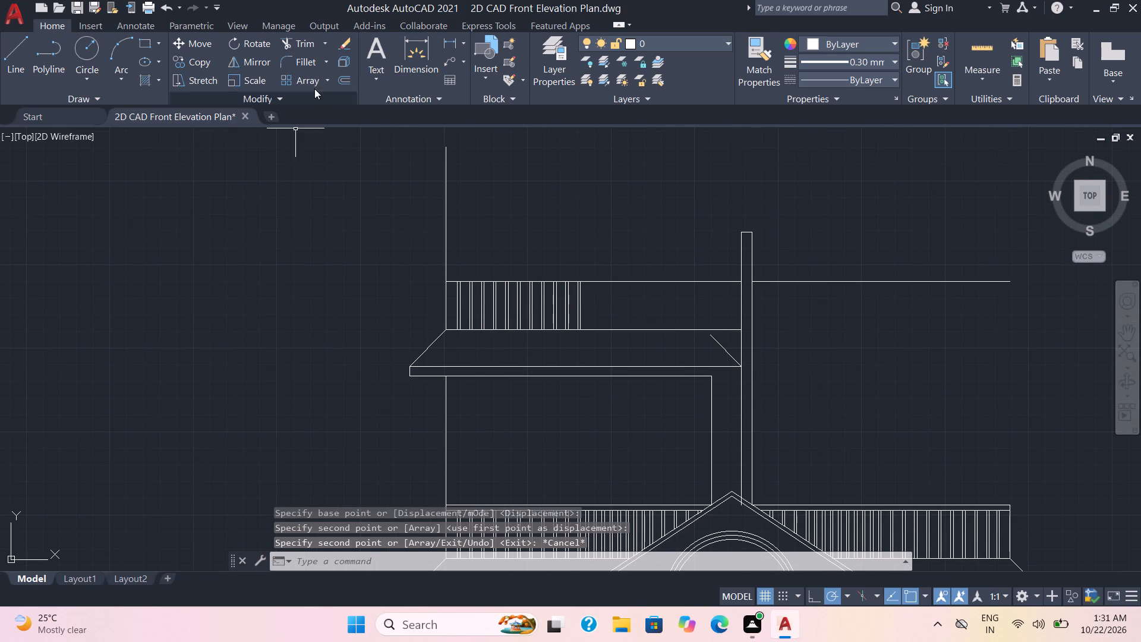
pyautogui.click(305, 44)
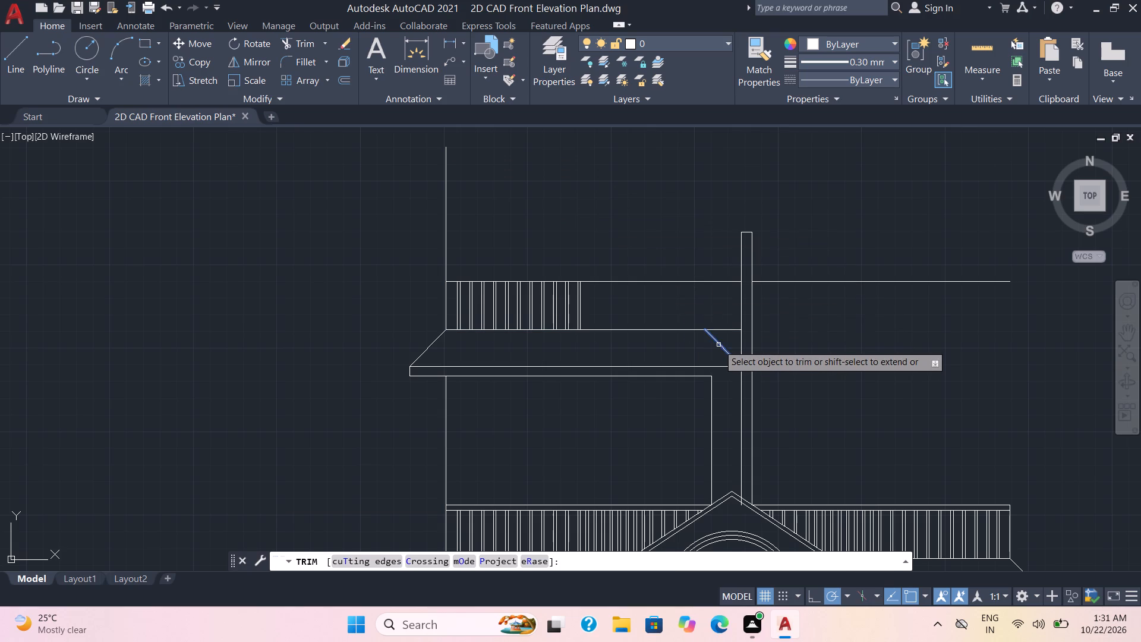
pyautogui.keyDown('shift'); pyautogui.click(718, 344); pyautogui.keyUp('shift')
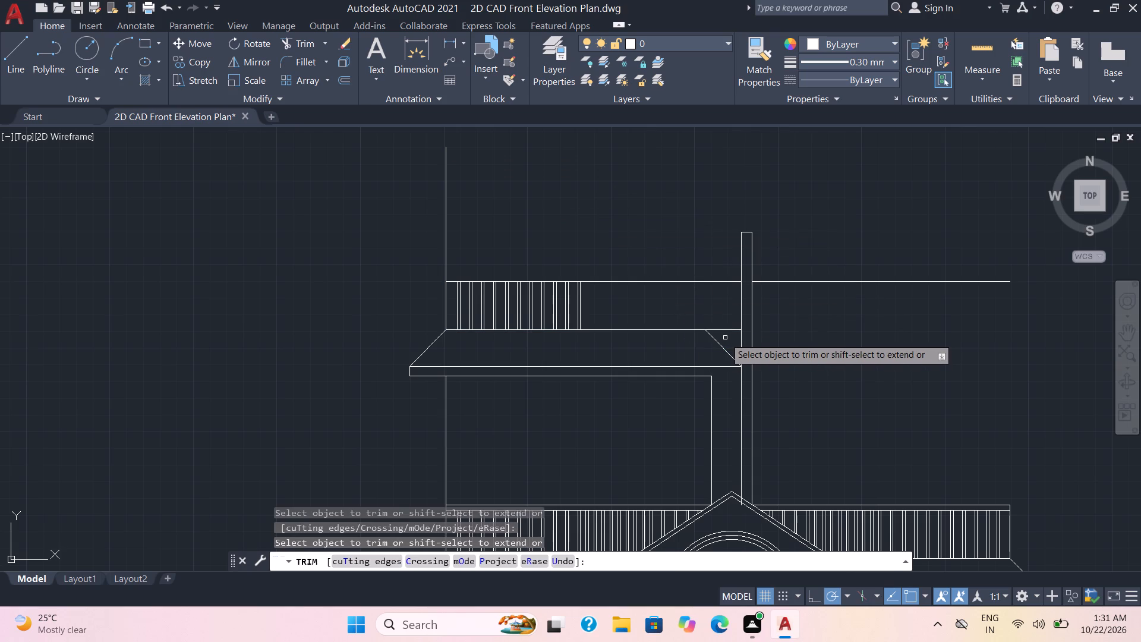
# Trim the wall line above the top storey railing and the railing's top line beyond the post's right side.
pyautogui.click(445, 228)
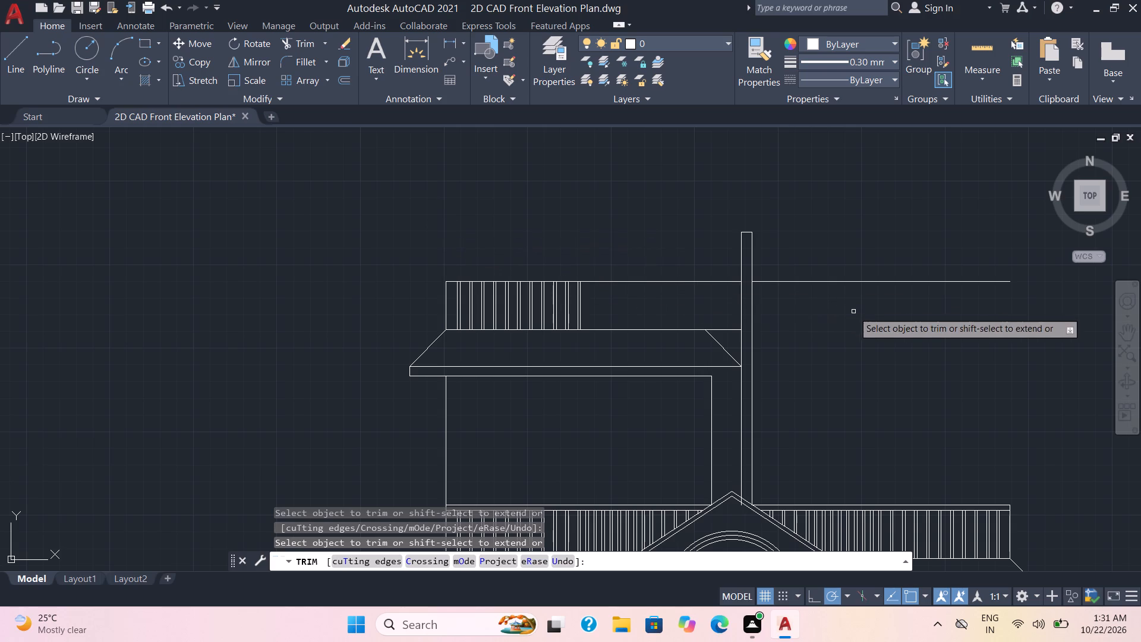
pyautogui.click(826, 281)
# Extend the top eave's bottom line to the post's left line.
pyautogui.scroll(-1, 818, 304)
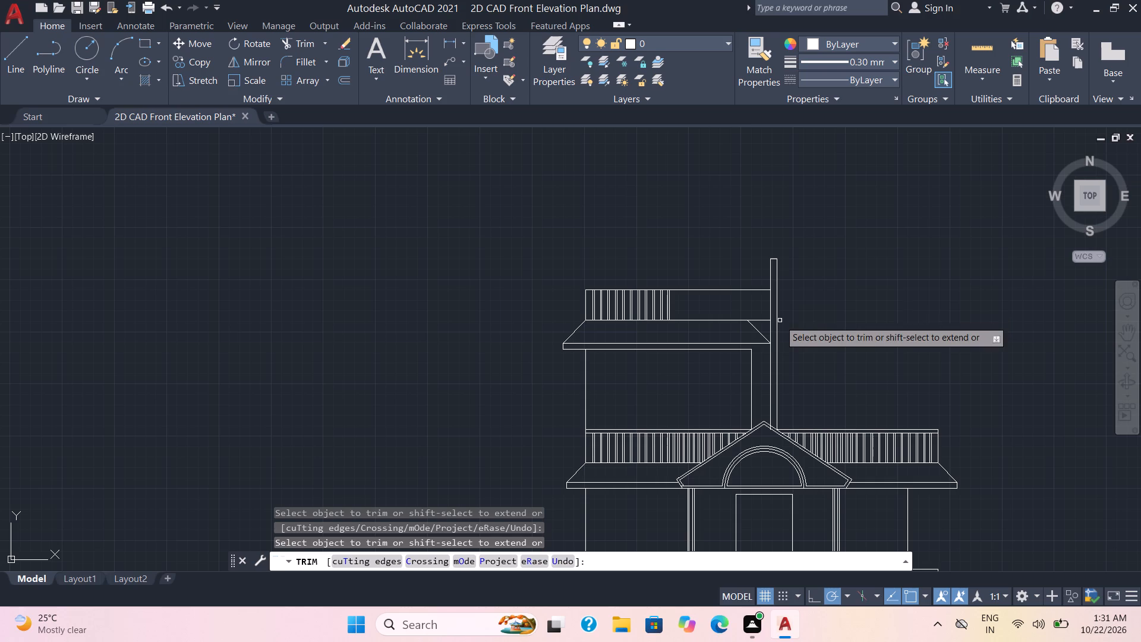
pyautogui.keyDown('shift'); pyautogui.click(739, 351); pyautogui.keyUp('shift')
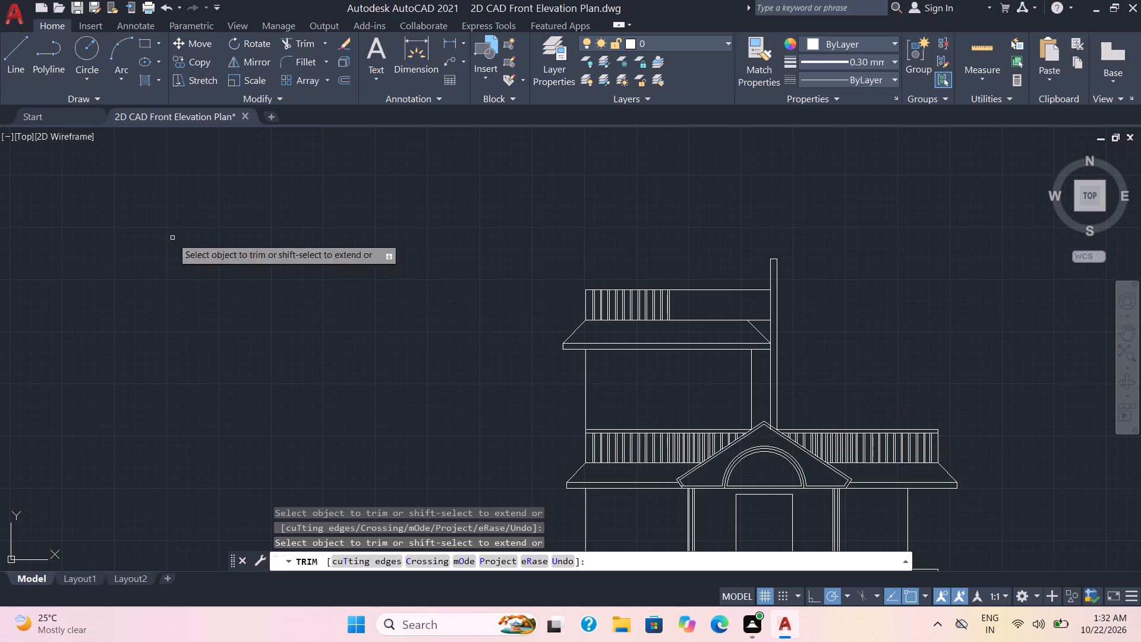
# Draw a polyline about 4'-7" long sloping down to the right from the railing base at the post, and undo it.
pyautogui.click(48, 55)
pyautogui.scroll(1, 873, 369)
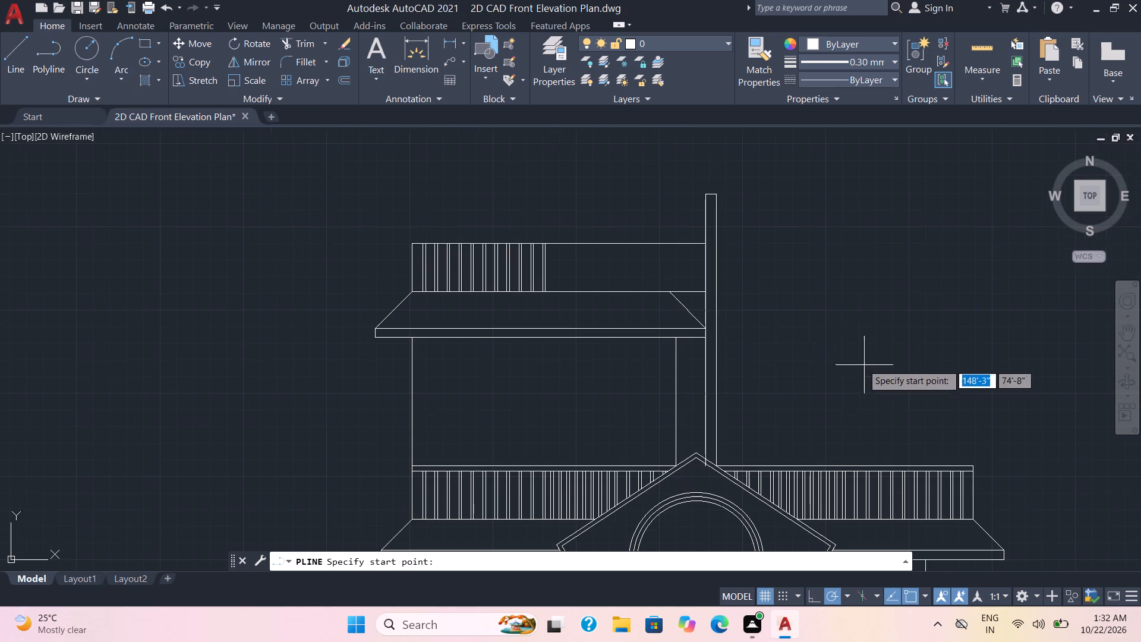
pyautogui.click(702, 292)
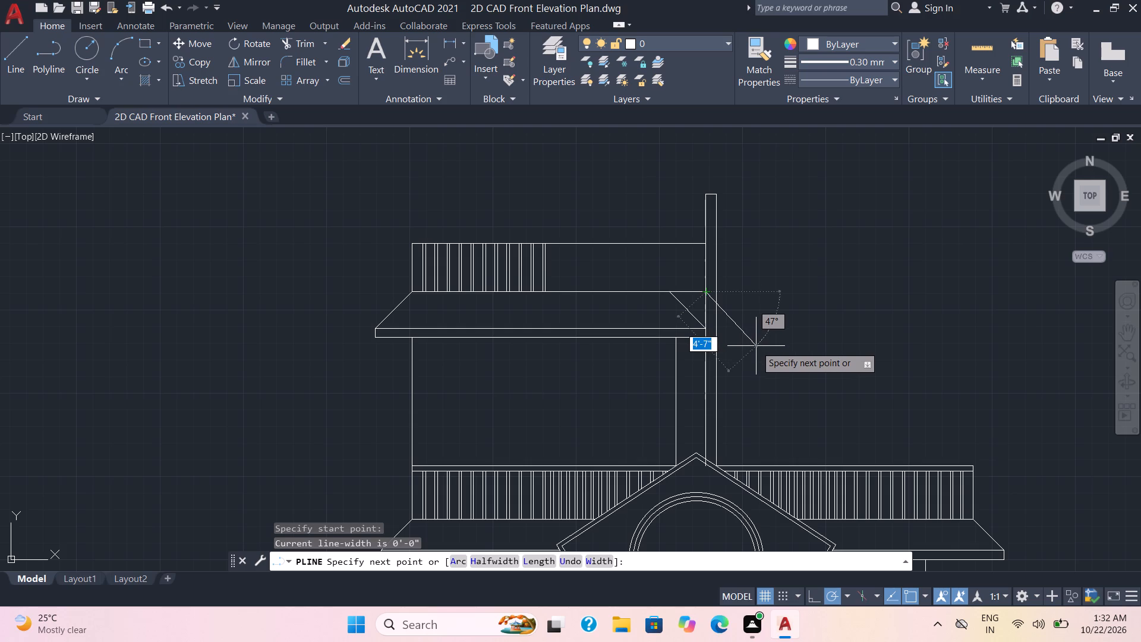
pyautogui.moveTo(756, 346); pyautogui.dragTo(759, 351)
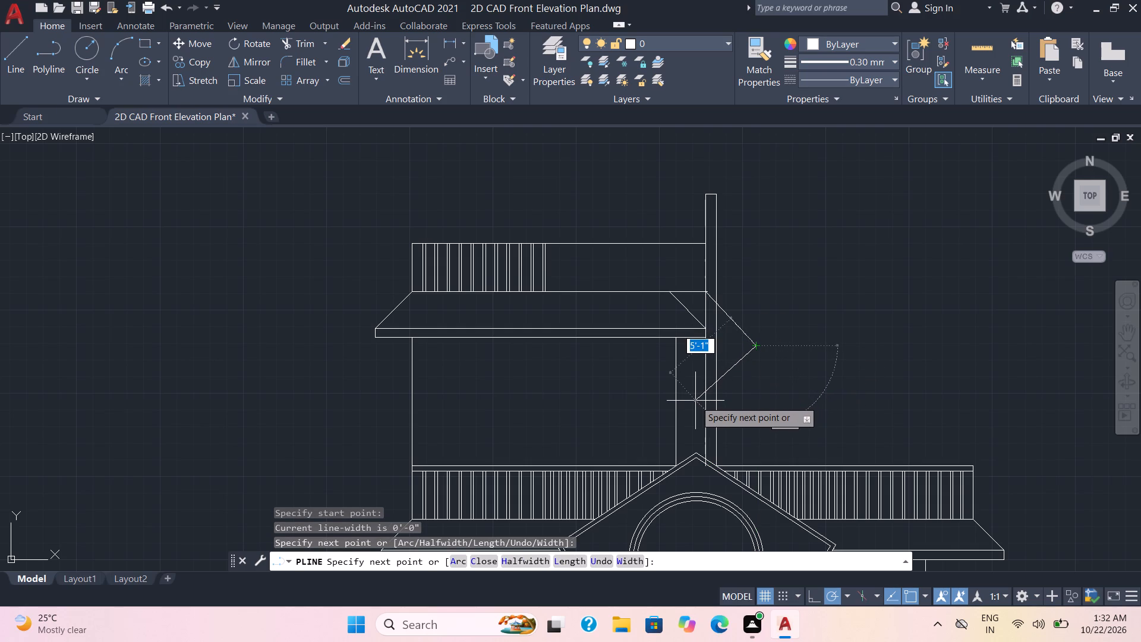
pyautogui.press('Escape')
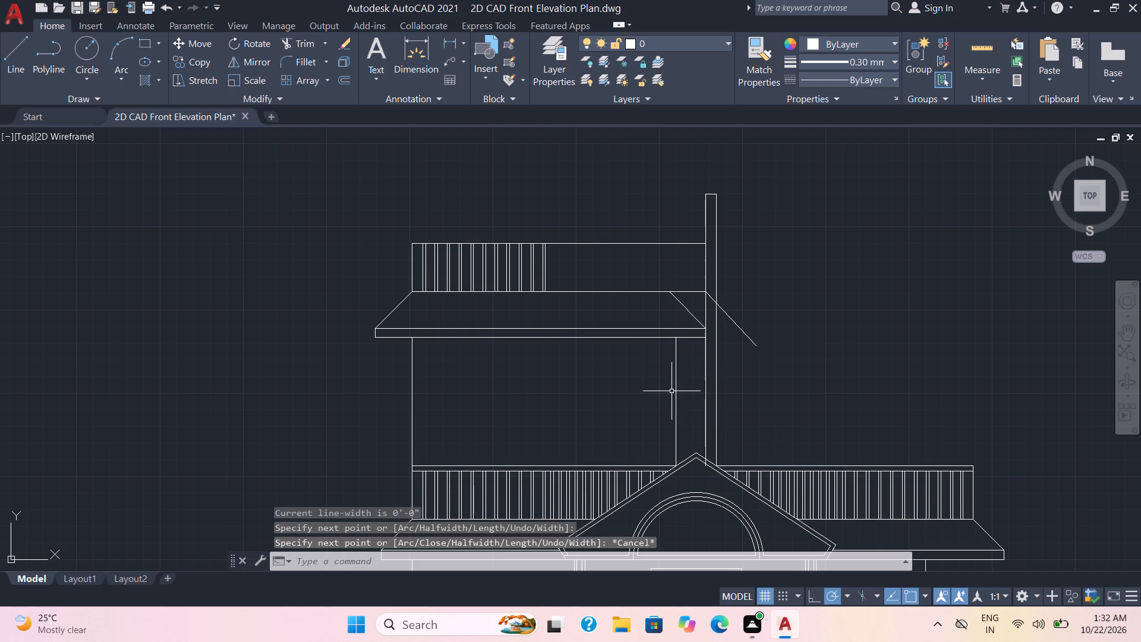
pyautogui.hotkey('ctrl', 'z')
# Copy all the top storey railing balusters about 10'-1" to the right, aligning the last baluster line with the post's left line.
pyautogui.scroll(2, 699, 344)
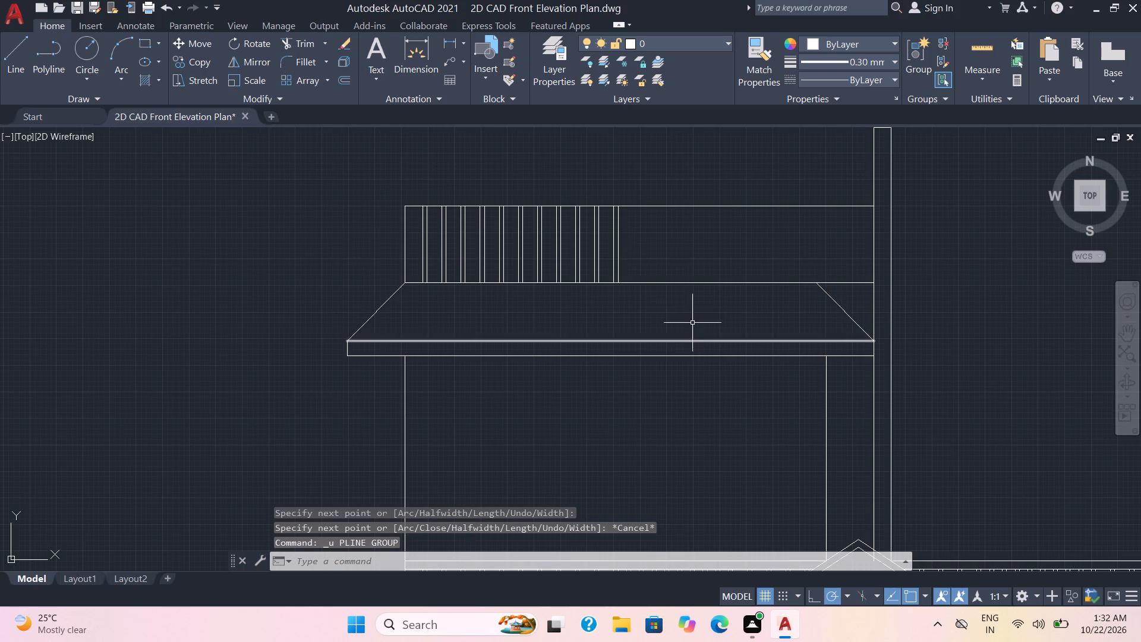
pyautogui.click(651, 244)
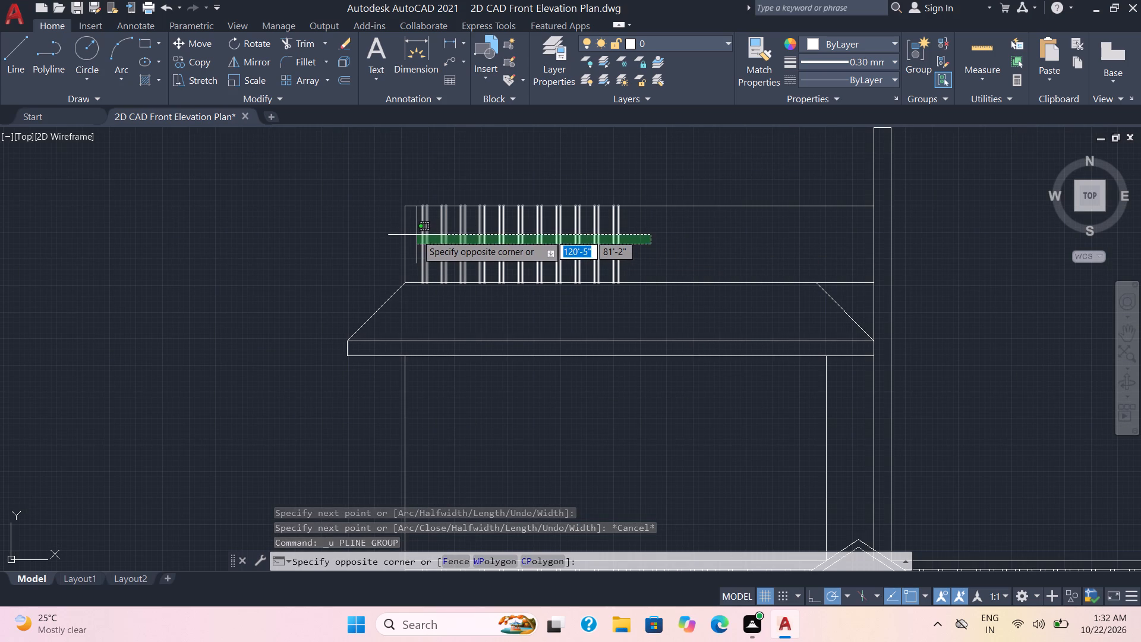
pyautogui.click(412, 234)
pyautogui.write('co')
pyautogui.press('Return')
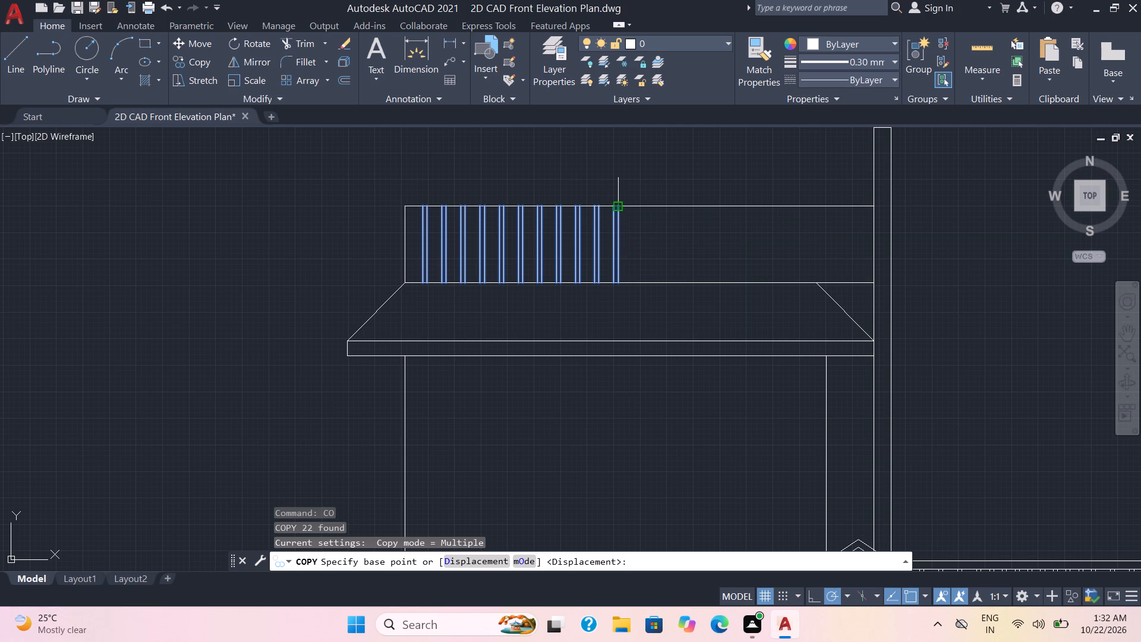
pyautogui.click(619, 209)
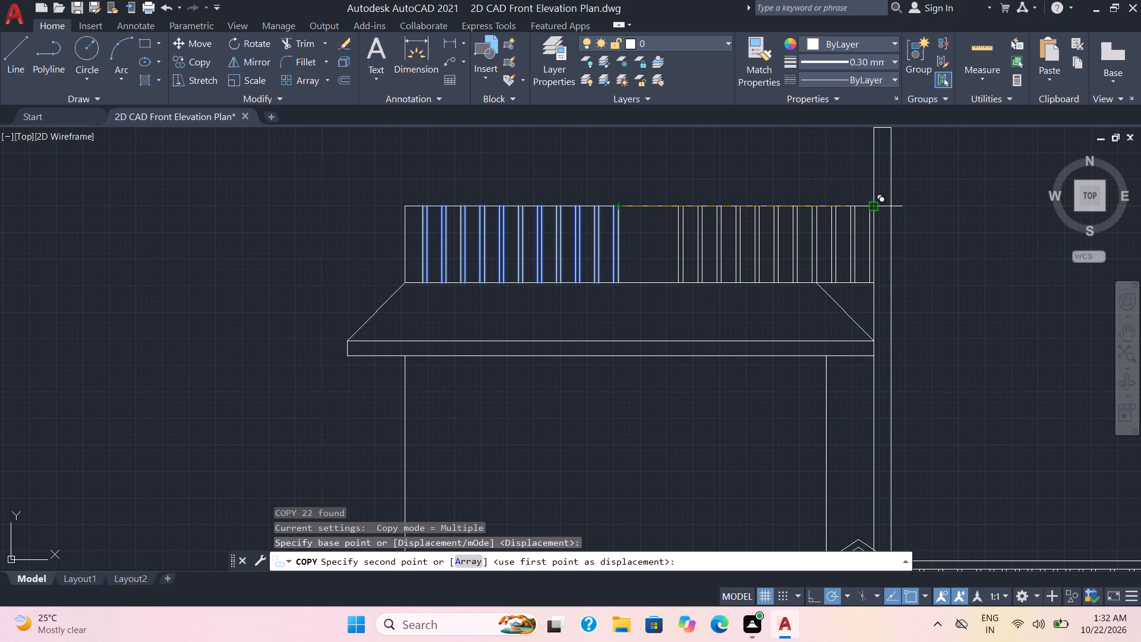
pyautogui.click(872, 206)
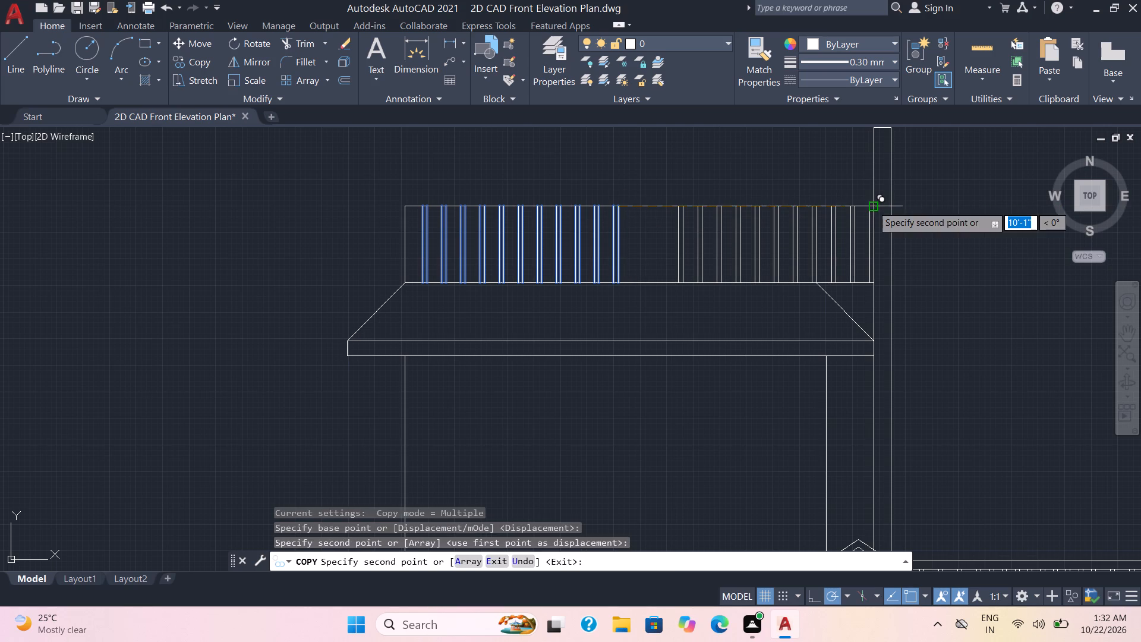
pyautogui.press('Escape')
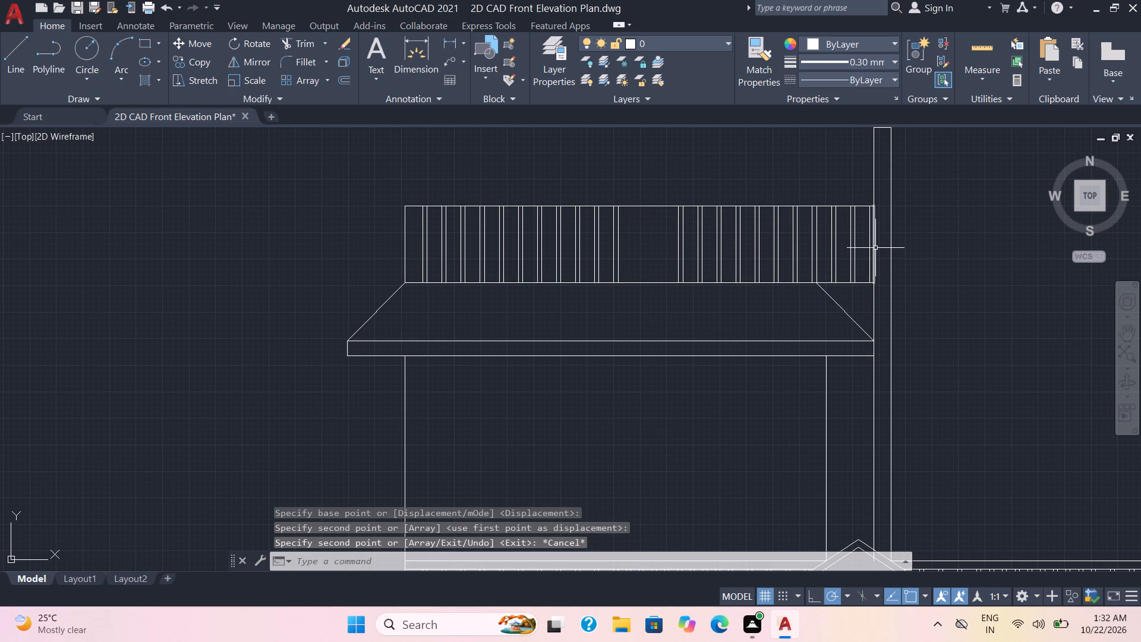
# Erase the two copied baluster lines at the post's left side.
pyautogui.click(874, 251)
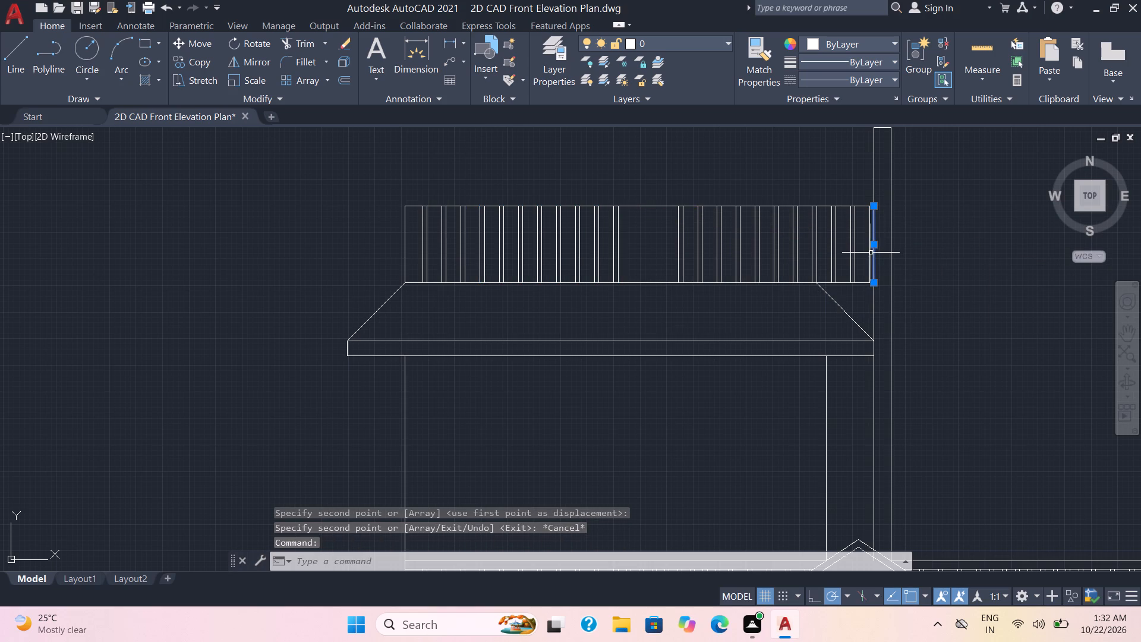
pyautogui.click(869, 253)
pyautogui.press('Delete')
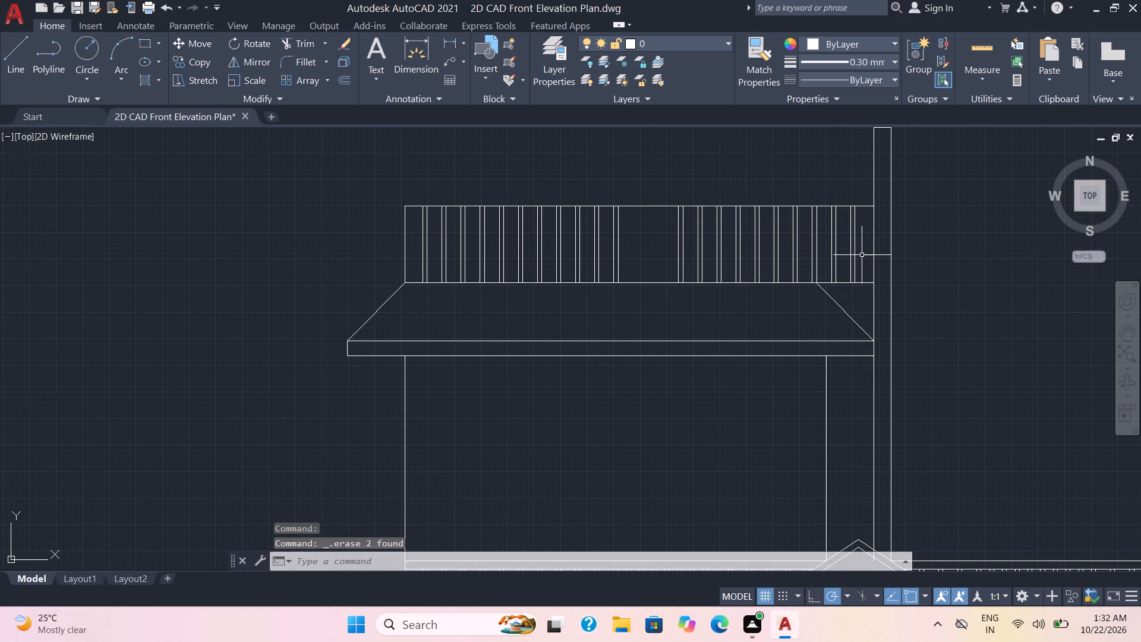
# Measure the spacing between adjacent balusters in the top storey railing.
pyautogui.click(862, 255)
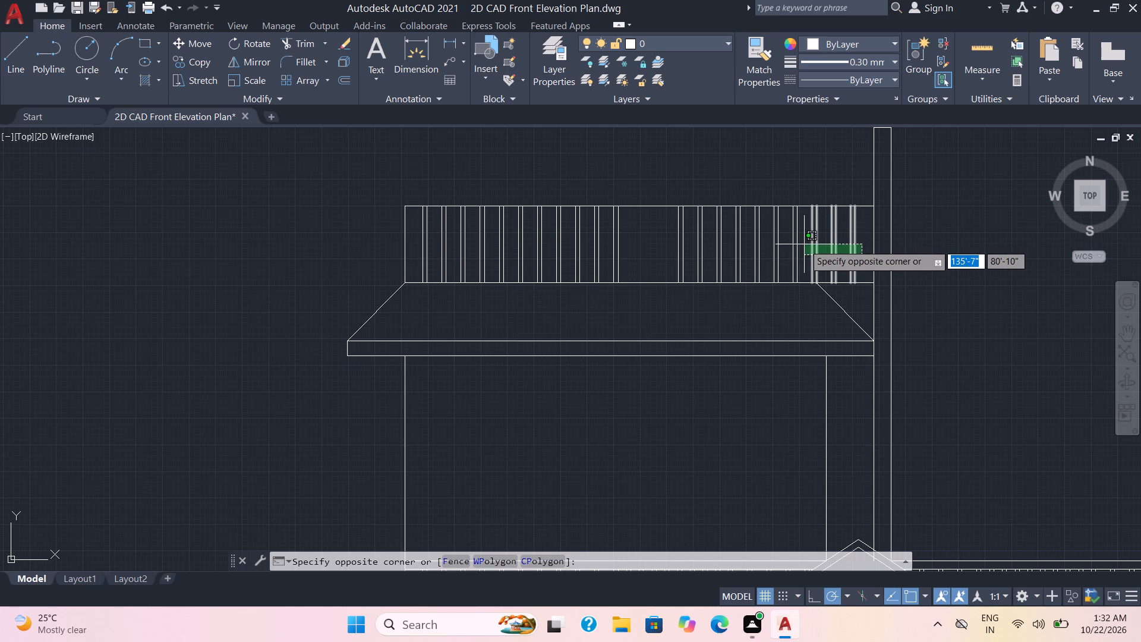
pyautogui.press('Escape')
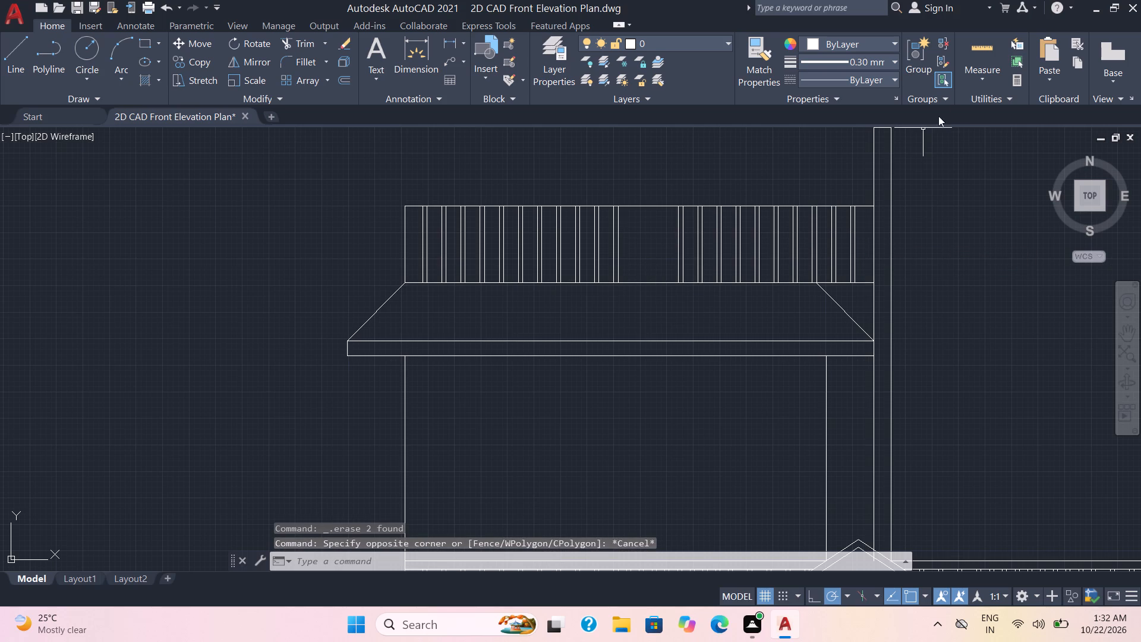
pyautogui.click(974, 51)
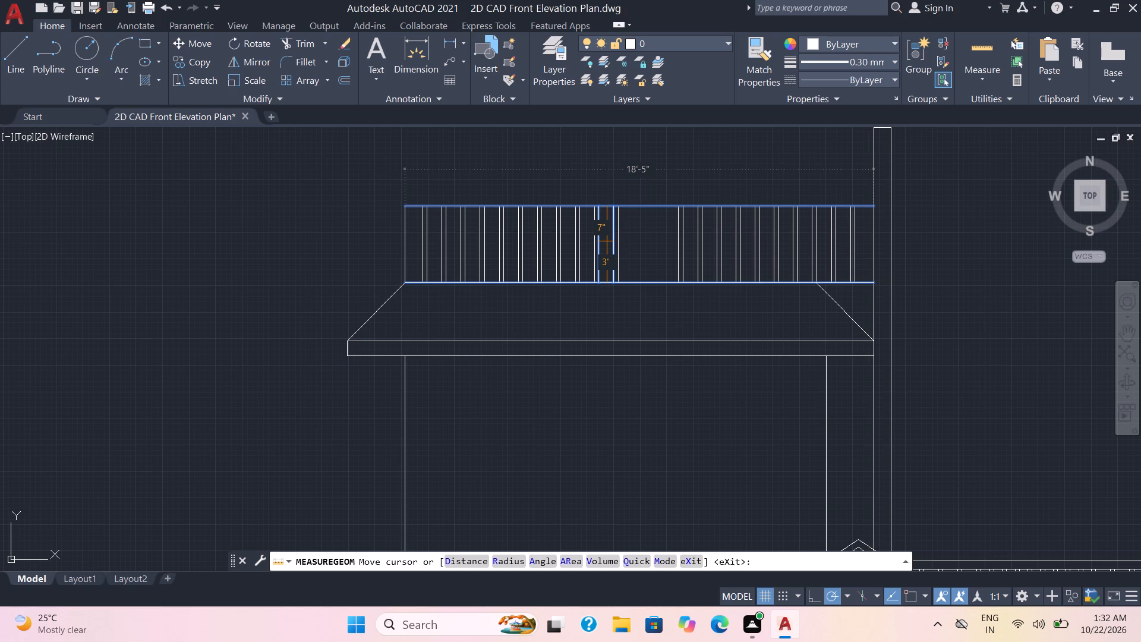
pyautogui.press('Escape')
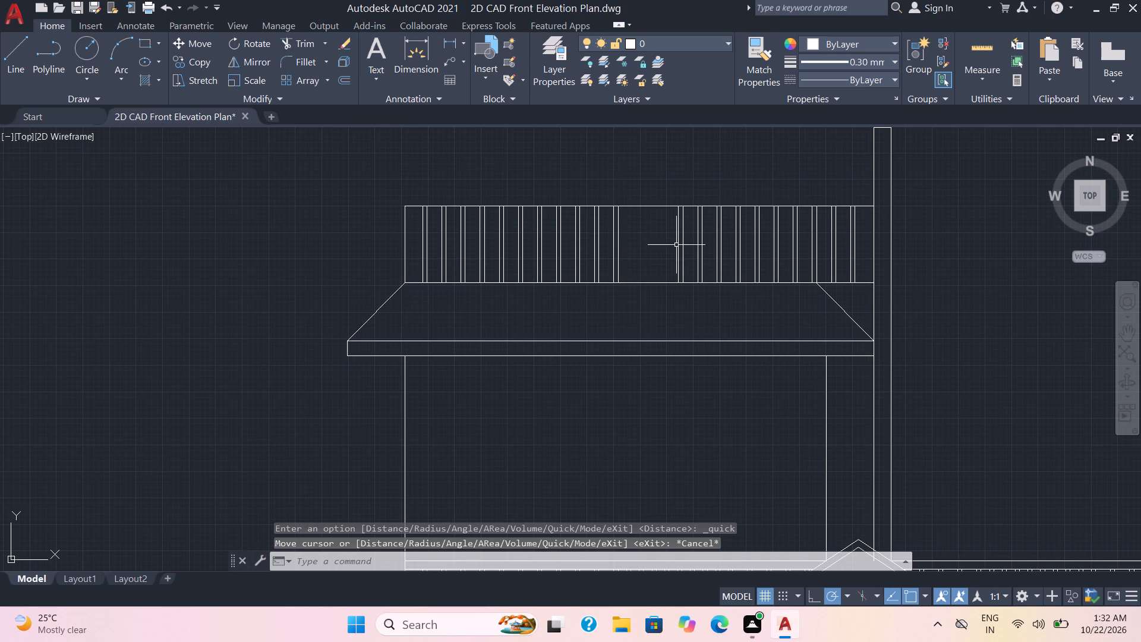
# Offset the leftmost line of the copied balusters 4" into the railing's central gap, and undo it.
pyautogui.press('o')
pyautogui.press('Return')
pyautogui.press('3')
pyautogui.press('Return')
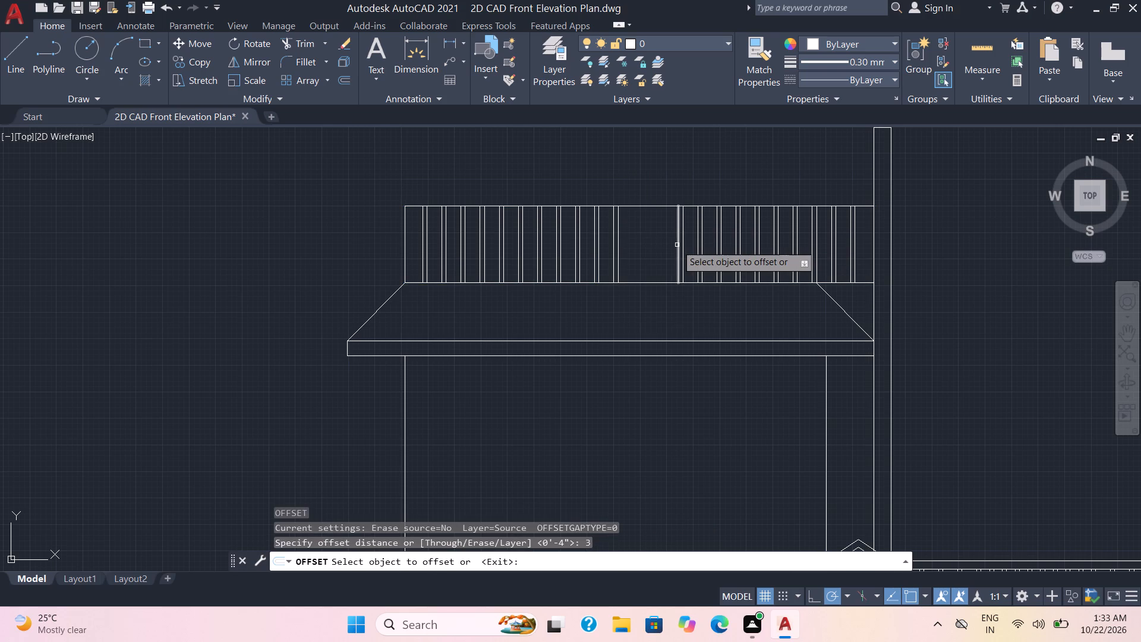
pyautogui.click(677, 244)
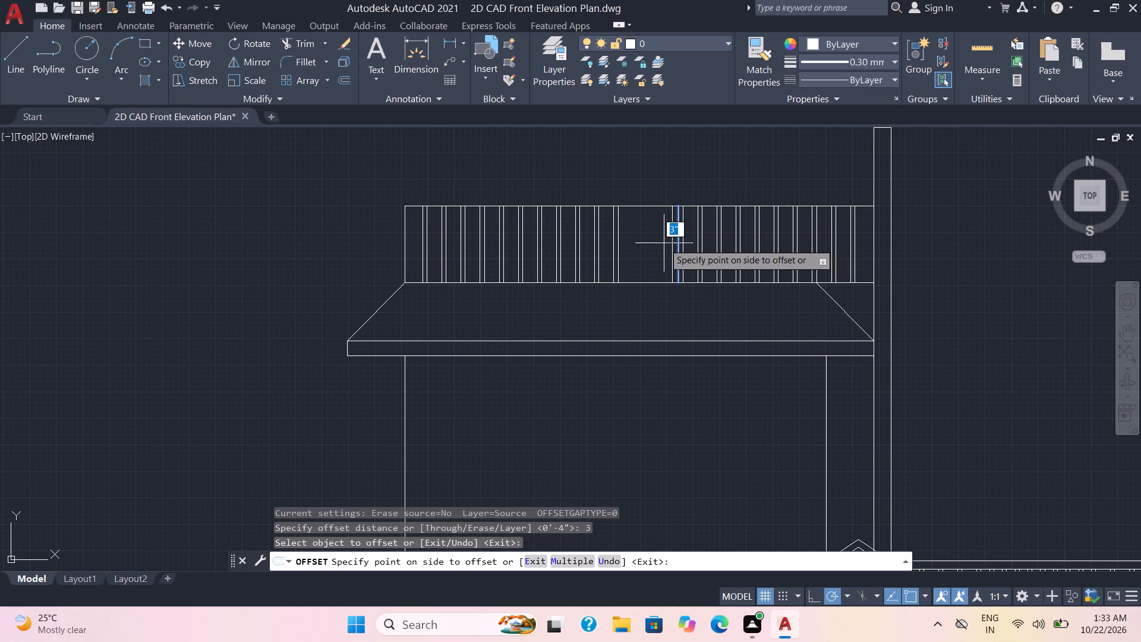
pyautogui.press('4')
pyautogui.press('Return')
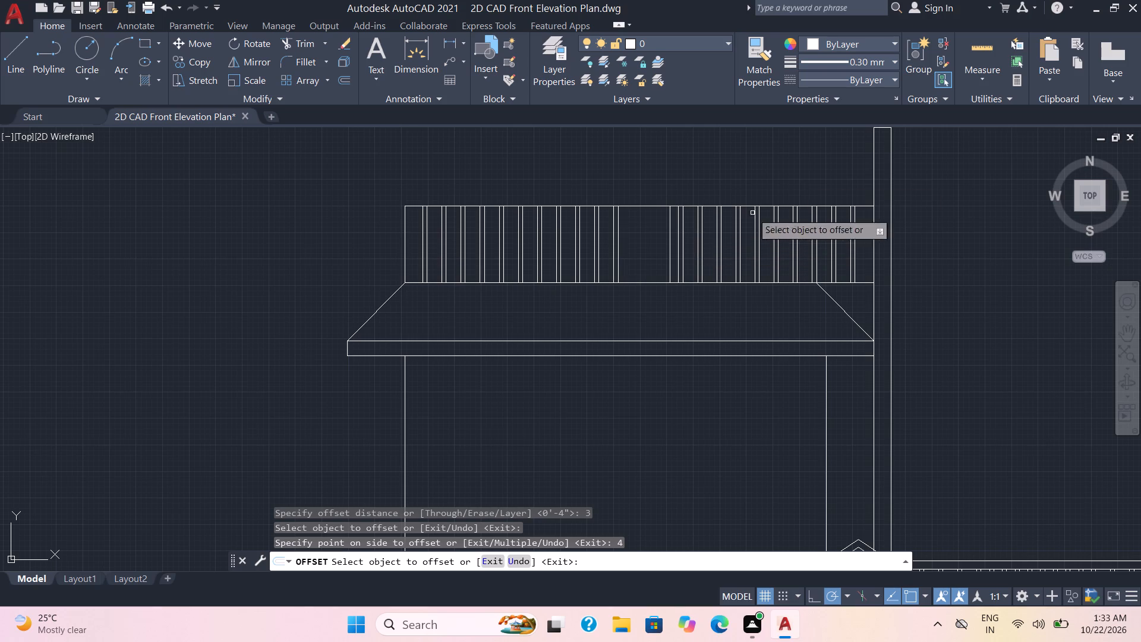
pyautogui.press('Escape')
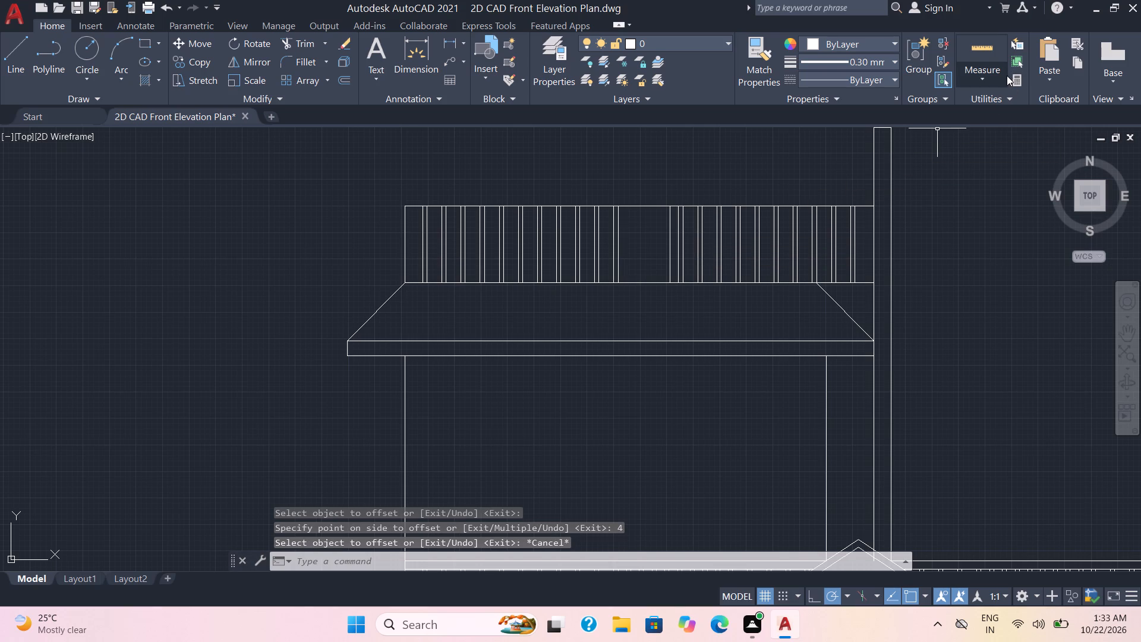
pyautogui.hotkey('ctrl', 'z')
# Measure the clear gap between two neighbouring balusters beside the central gap in the top railing.
pyautogui.click(976, 52)
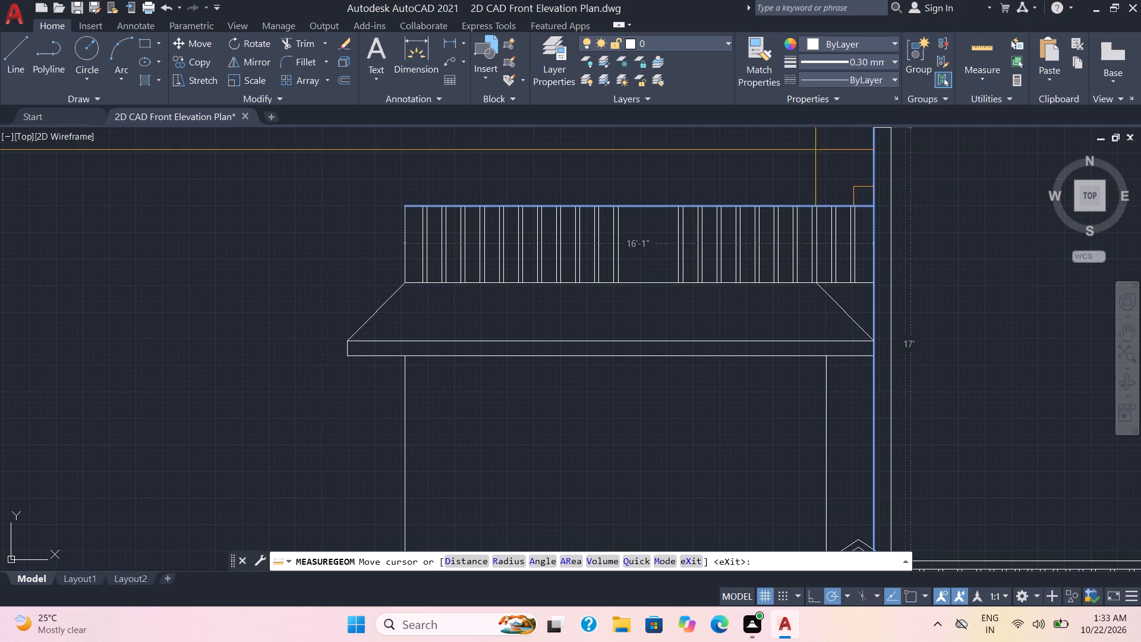
pyautogui.scroll(2, 711, 228)
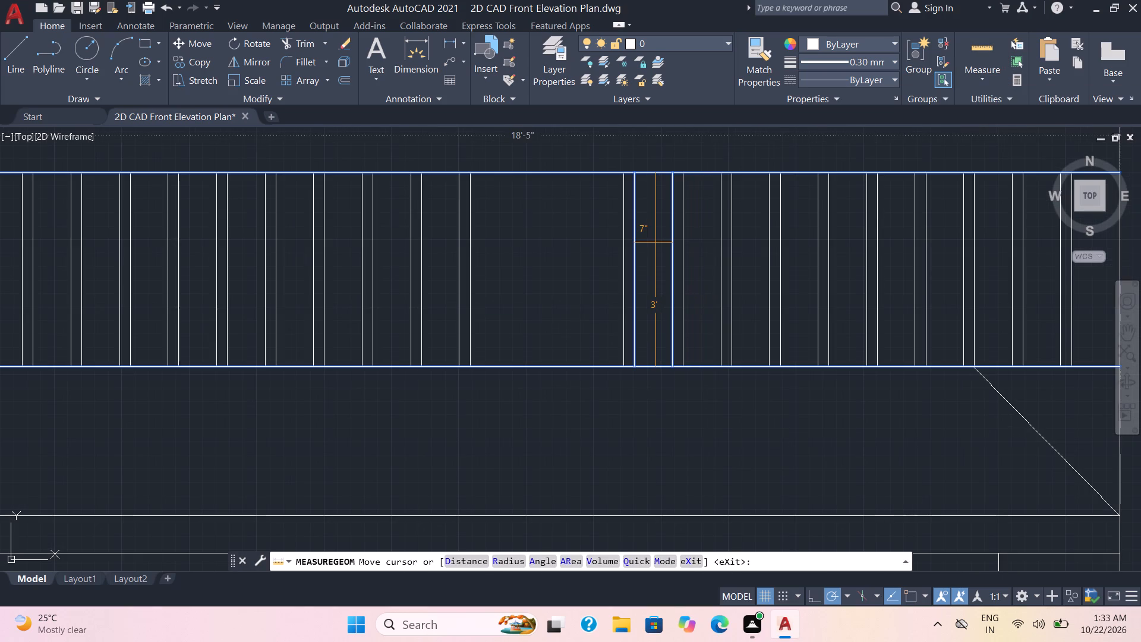
pyautogui.scroll(-2, 655, 243)
pyautogui.press('Escape')
pyautogui.scroll(-2, 658, 260)
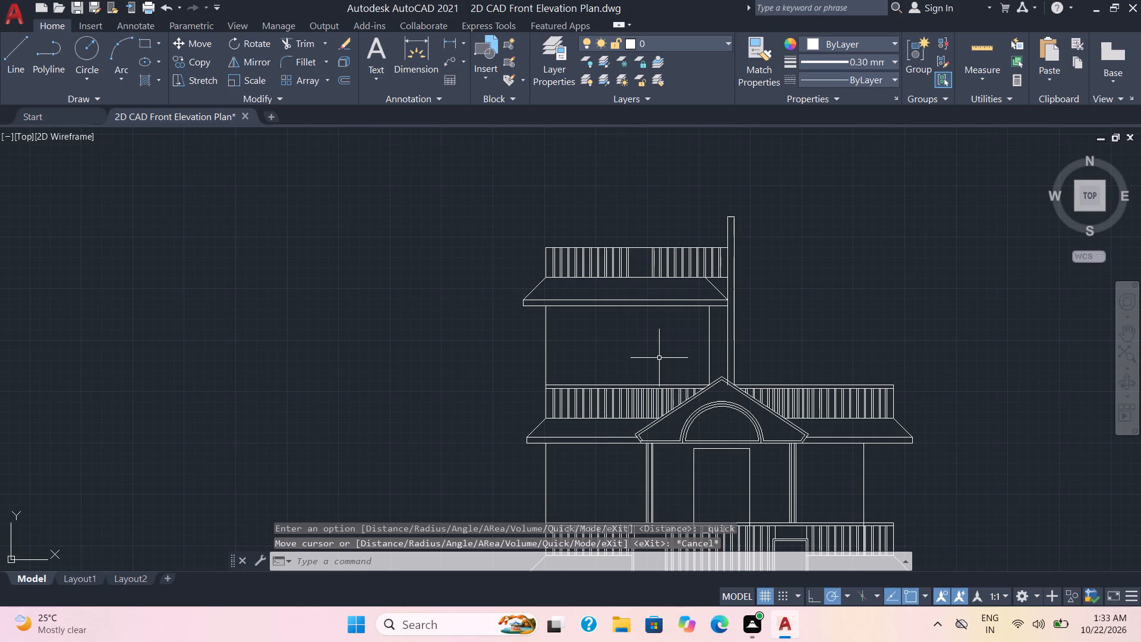
# Offset the leftmost copied baluster line 7" left into the central gap, and the new line 2" left to form a baluster.
pyautogui.moveTo(657, 339); pyautogui.dragTo(657, 332, button='middle')
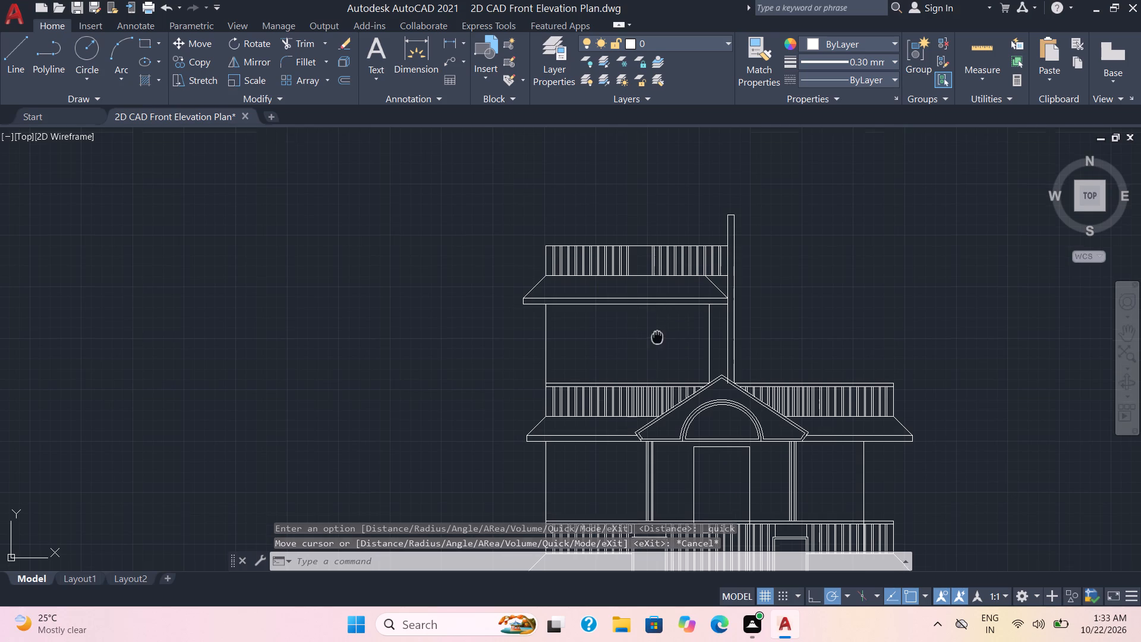
pyautogui.moveTo(657, 332); pyautogui.dragTo(635, 247, button='middle')
pyautogui.scroll(1, 633, 247)
pyautogui.moveTo(632, 242); pyautogui.dragTo(636, 309, button='middle')
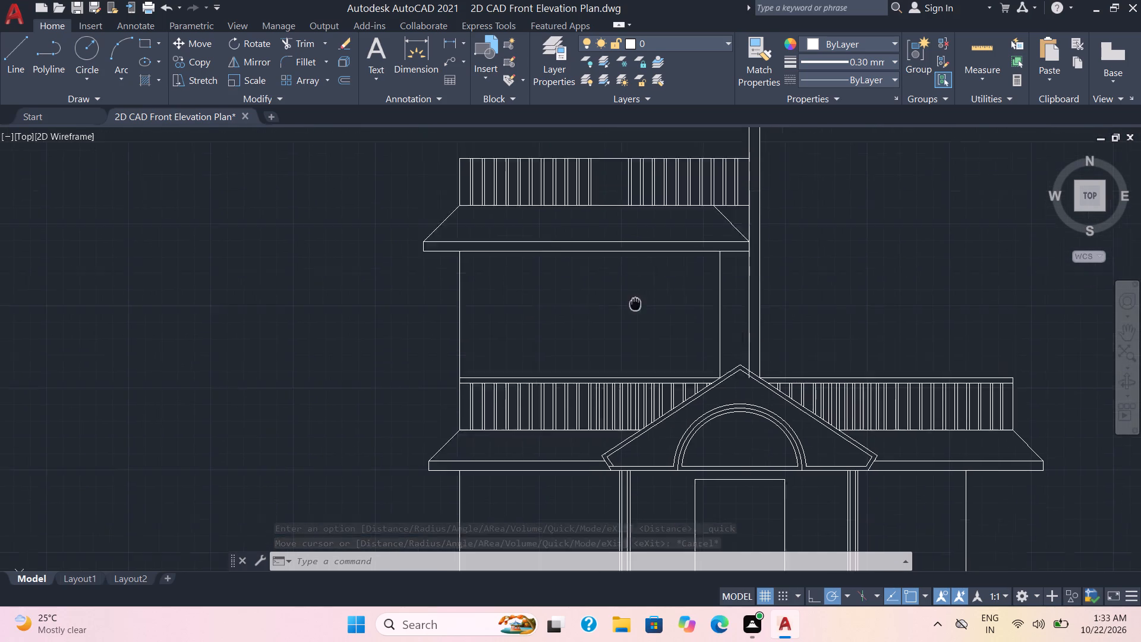
pyautogui.moveTo(636, 309); pyautogui.dragTo(642, 377, button='middle')
pyautogui.scroll(2, 642, 377)
pyautogui.moveTo(621, 197); pyautogui.dragTo(624, 380, button='middle')
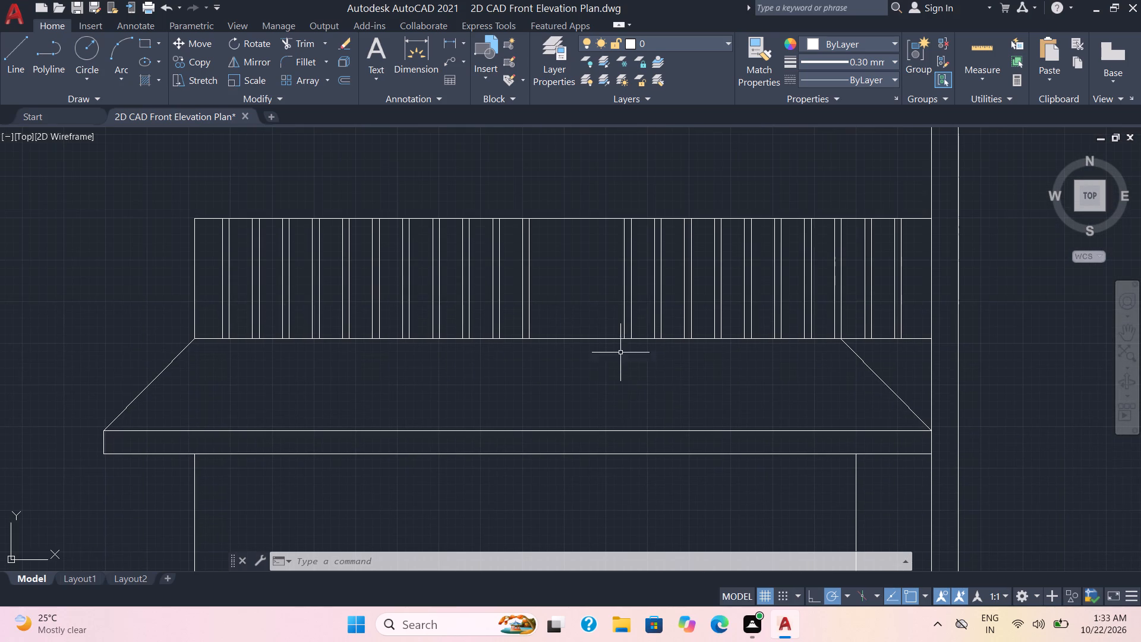
pyautogui.press('o')
pyautogui.press('Return')
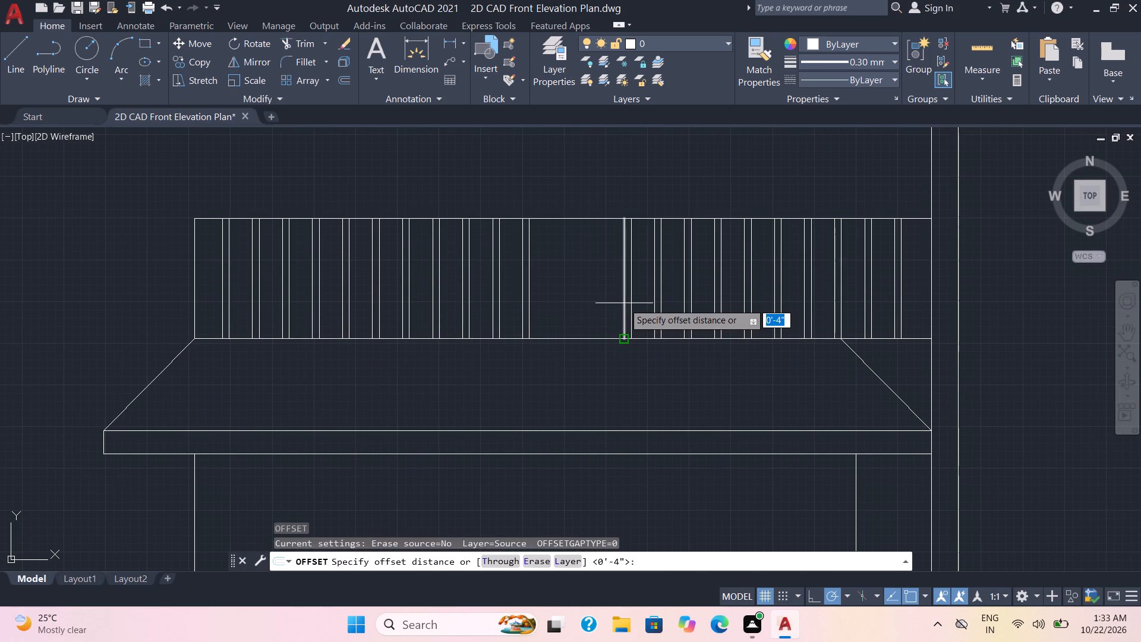
pyautogui.press('7')
pyautogui.press('Return')
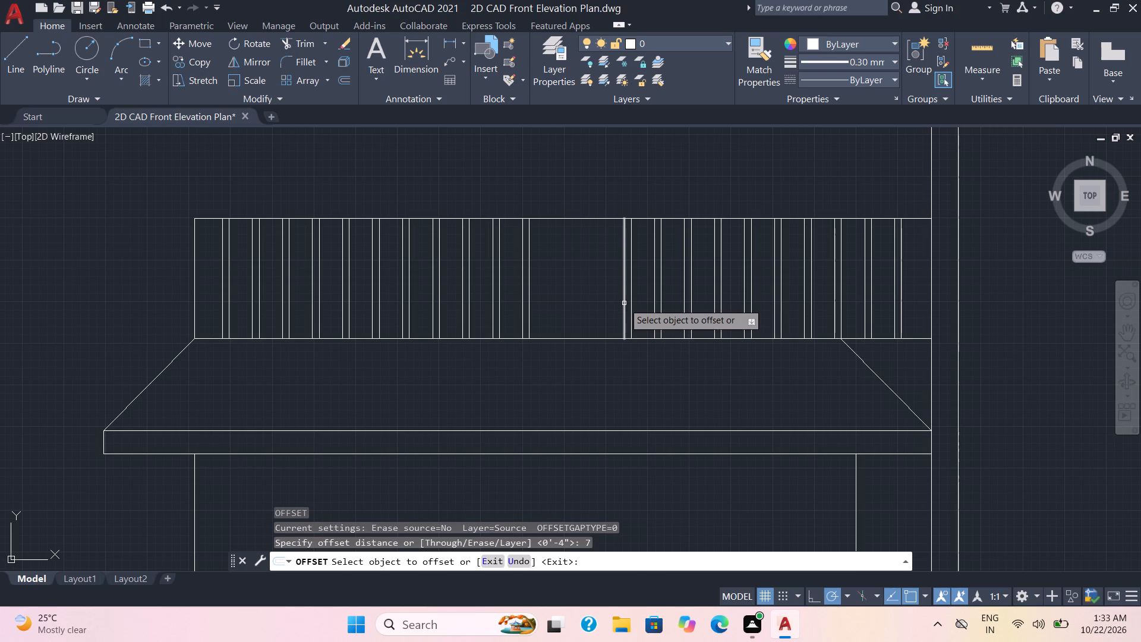
pyautogui.click(624, 303)
pyautogui.click(604, 300)
pyautogui.click(603, 303)
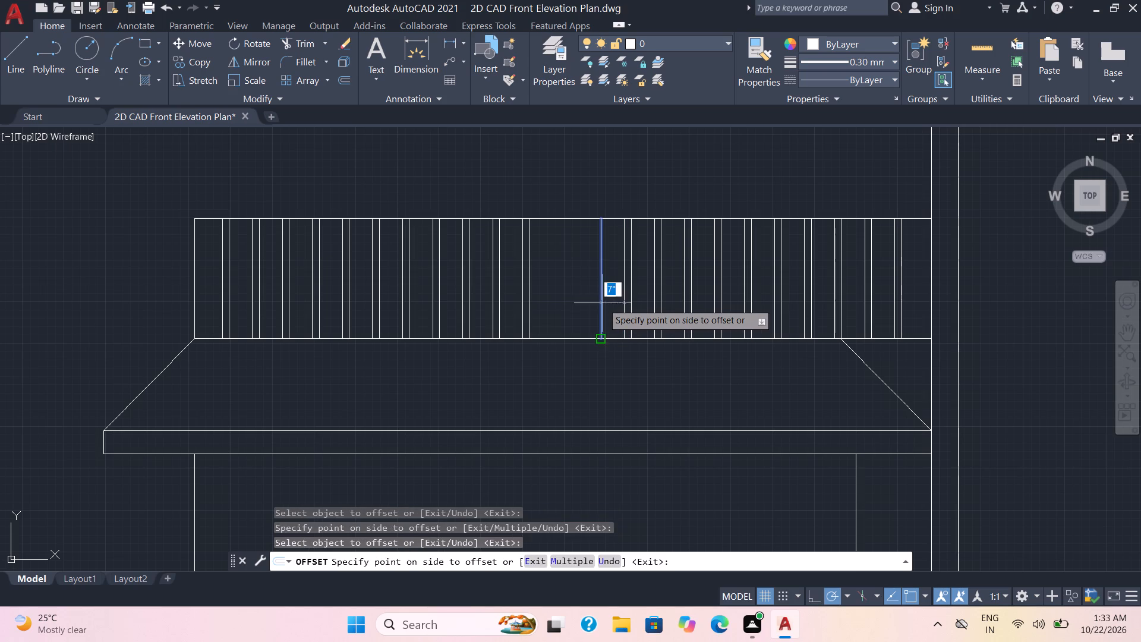
pyautogui.press('2')
pyautogui.press('Return')
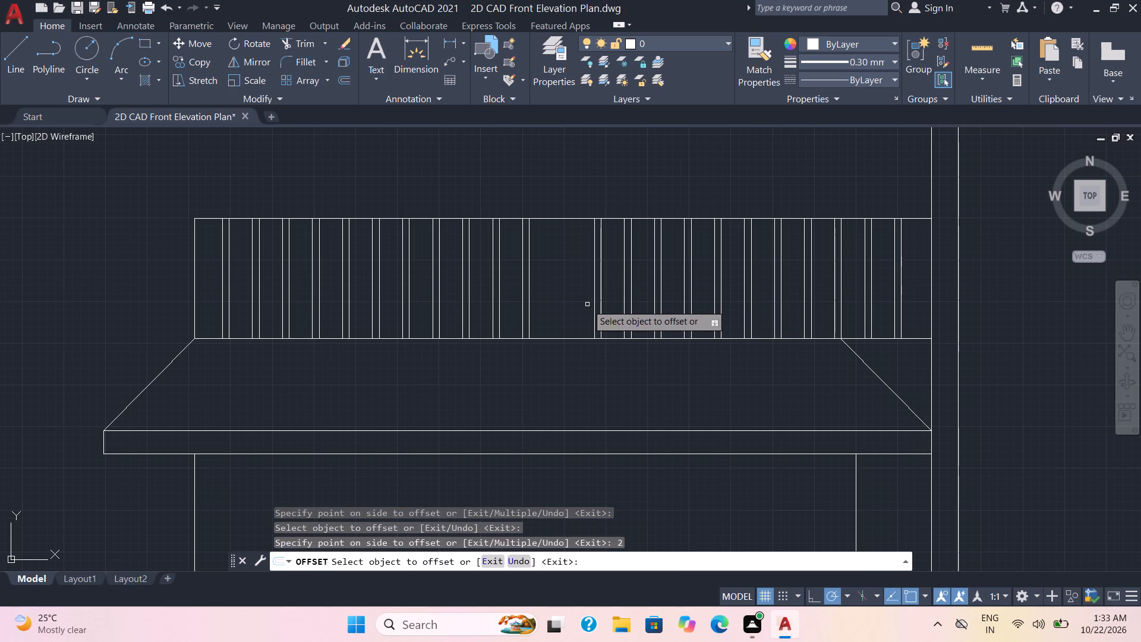
# Add another baluster in the remaining gap by offsetting the new baluster's left line 7" left, and that line 2" left.
pyautogui.click(595, 305)
pyautogui.click(573, 304)
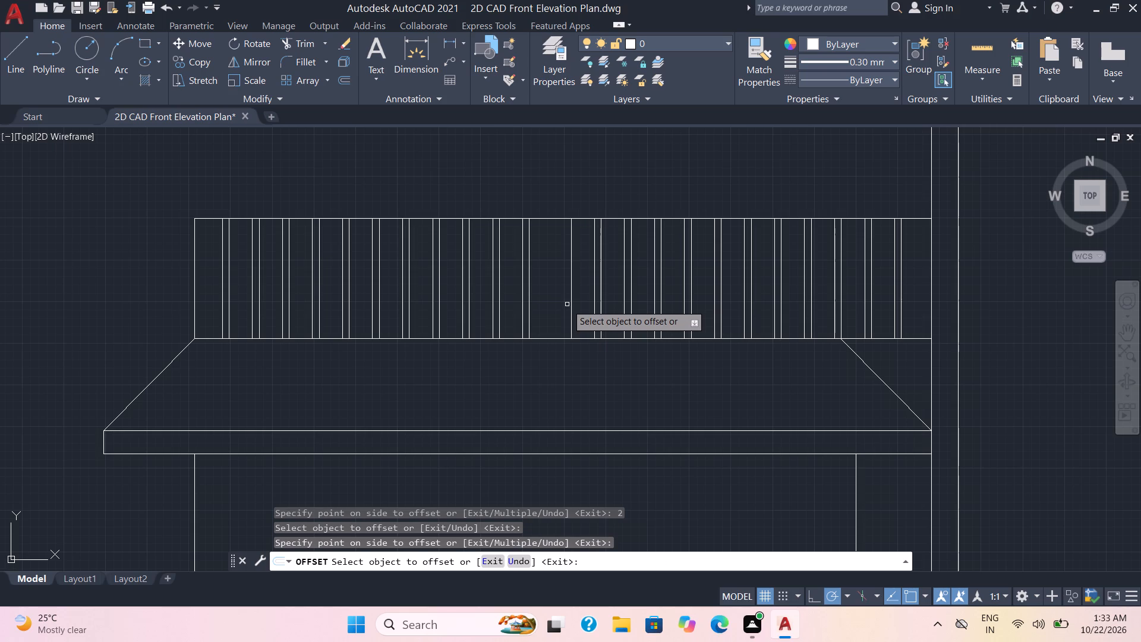
pyautogui.click(569, 306)
pyautogui.write('2')
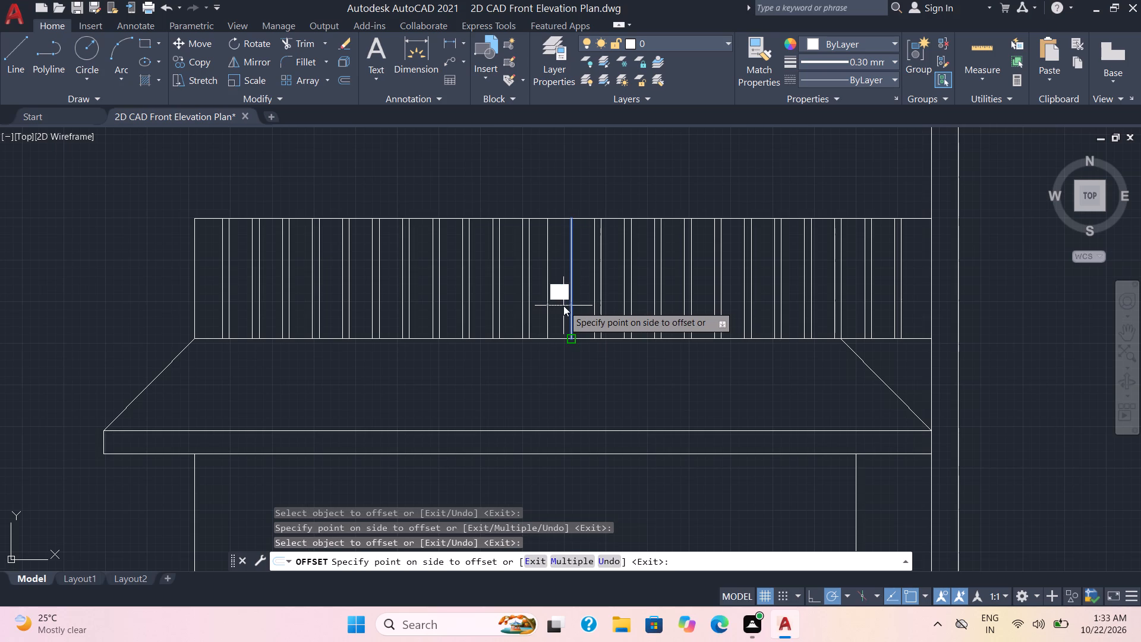
pyautogui.press('space')
pyautogui.click(563, 306)
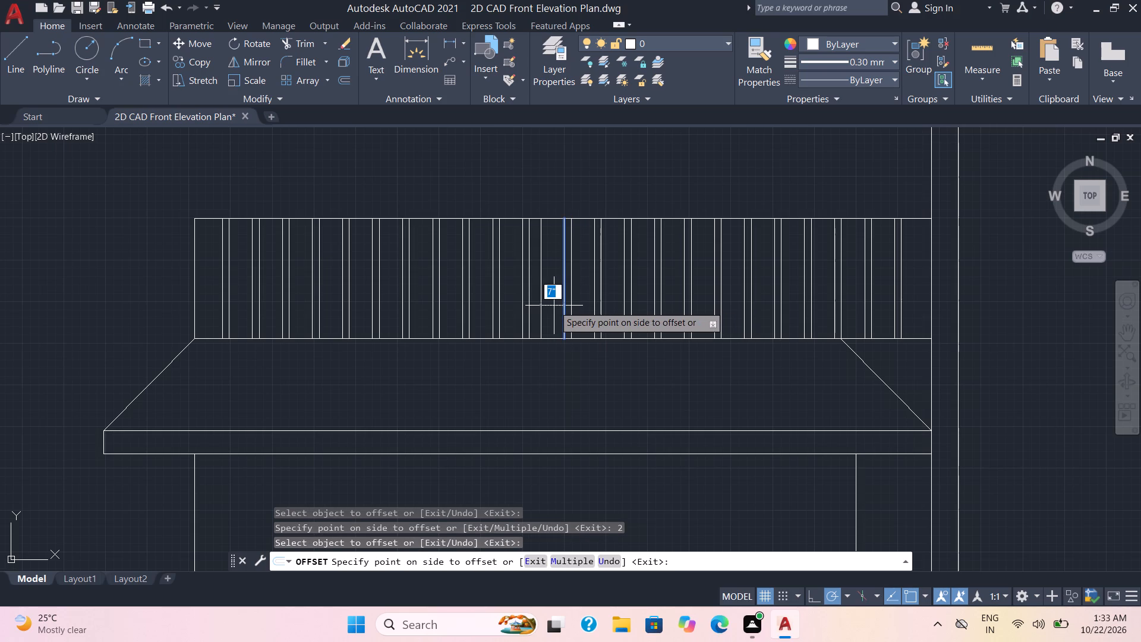
pyautogui.press('Escape')
# Save the drawing.
pyautogui.scroll(-3, 566, 307)
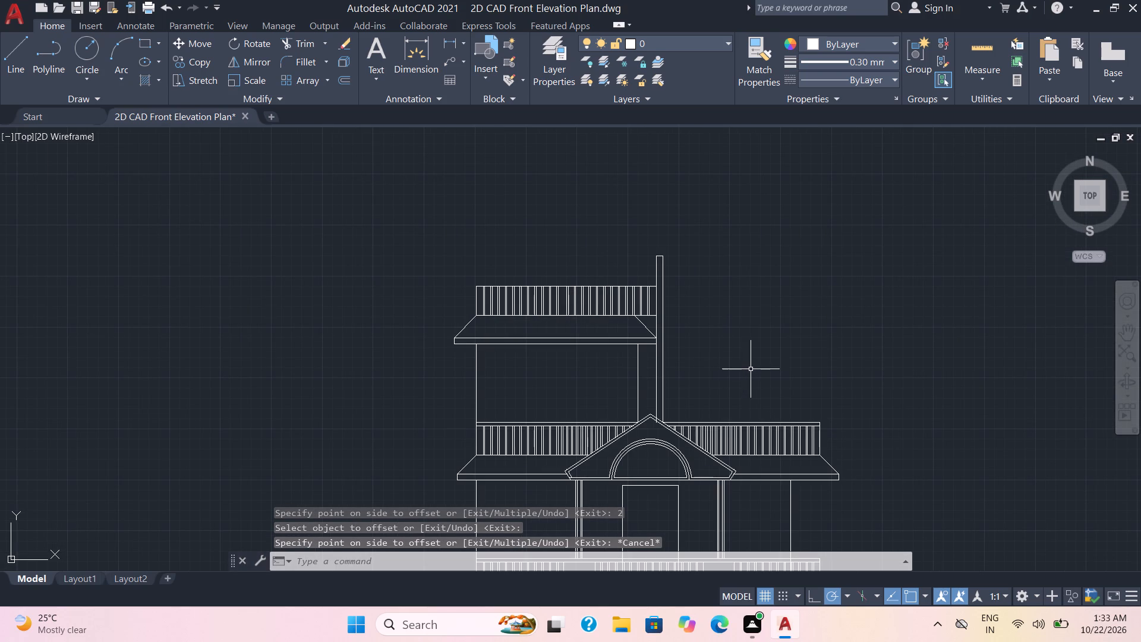
pyautogui.moveTo(751, 369); pyautogui.dragTo(737, 262, button='middle')
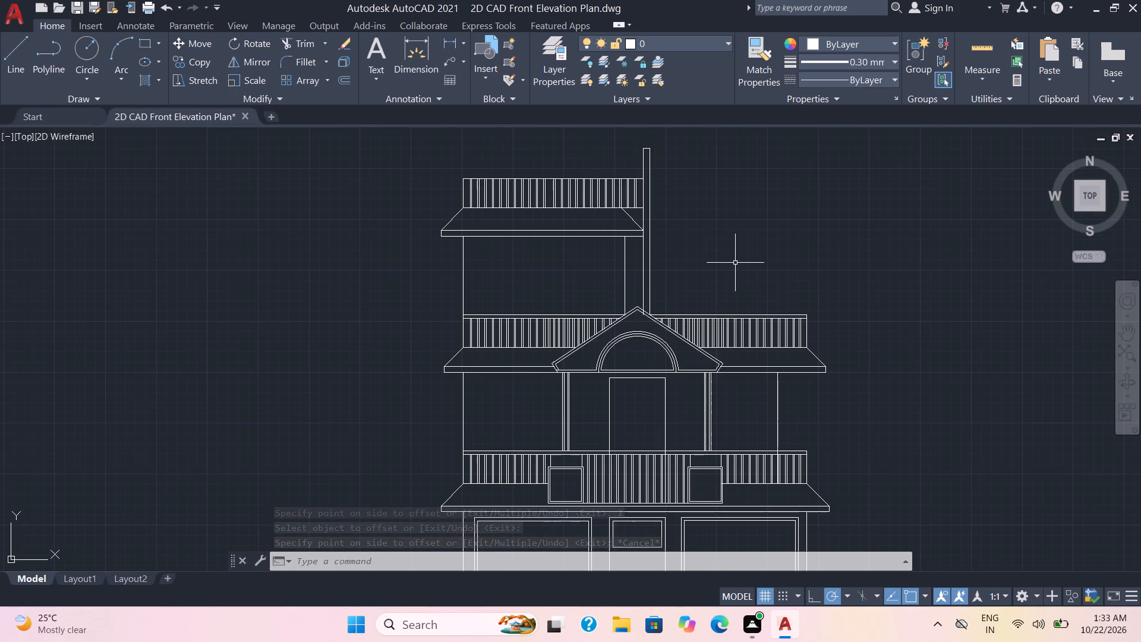
pyautogui.press('s')
# Trim the end of the post's left line where it runs inside the gable peak, back to the outer gable line.
pyautogui.scroll(-1, 752, 335)
pyautogui.moveTo(828, 399); pyautogui.dragTo(657, 361, button='middle')
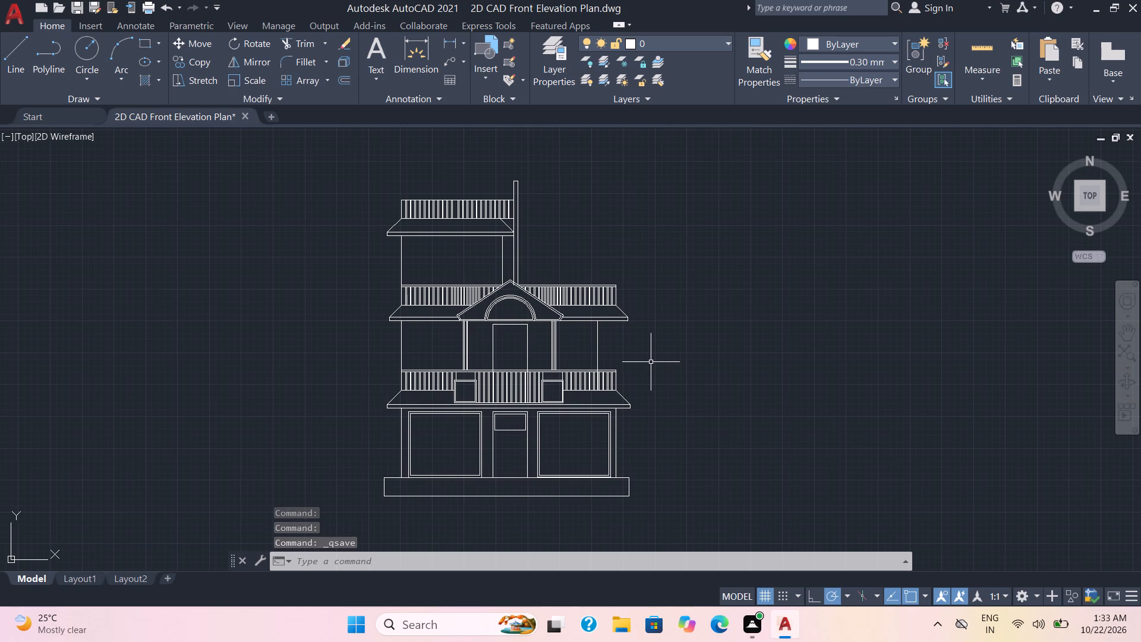
pyautogui.scroll(2, 651, 362)
pyautogui.scroll(1, 295, 231)
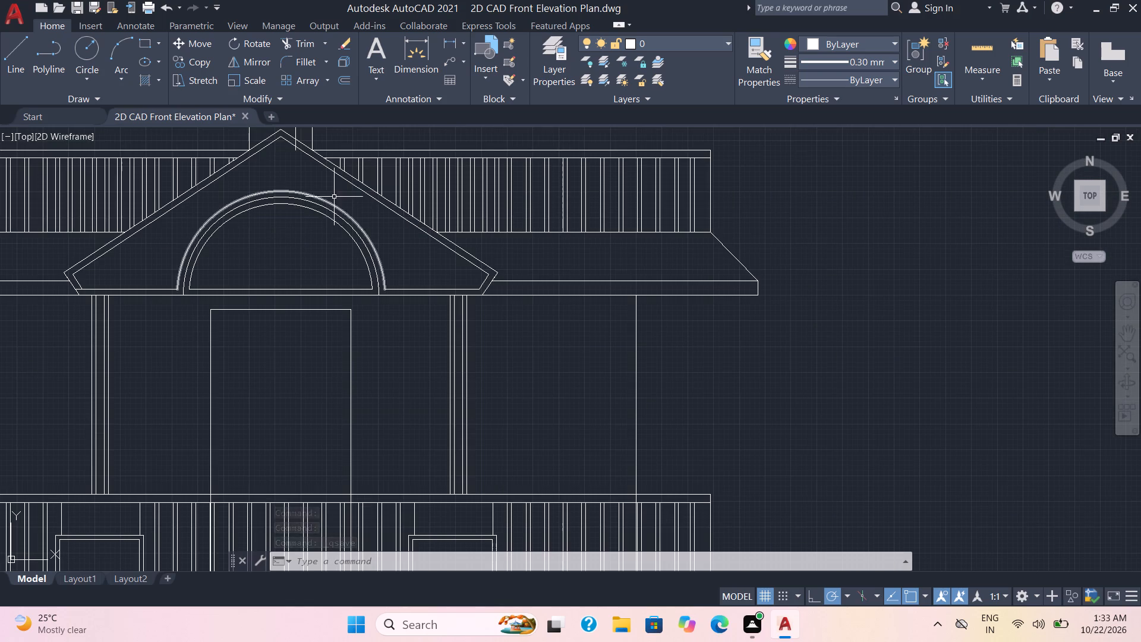
pyautogui.moveTo(335, 196); pyautogui.dragTo(502, 452, button='middle')
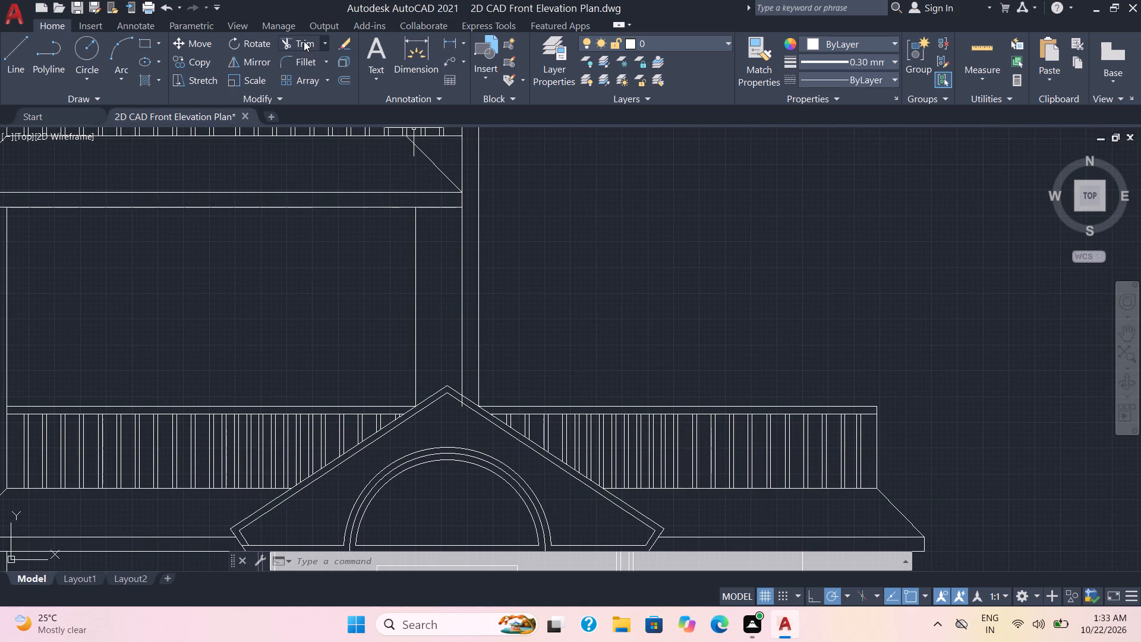
pyautogui.click(304, 41)
pyautogui.scroll(1, 464, 359)
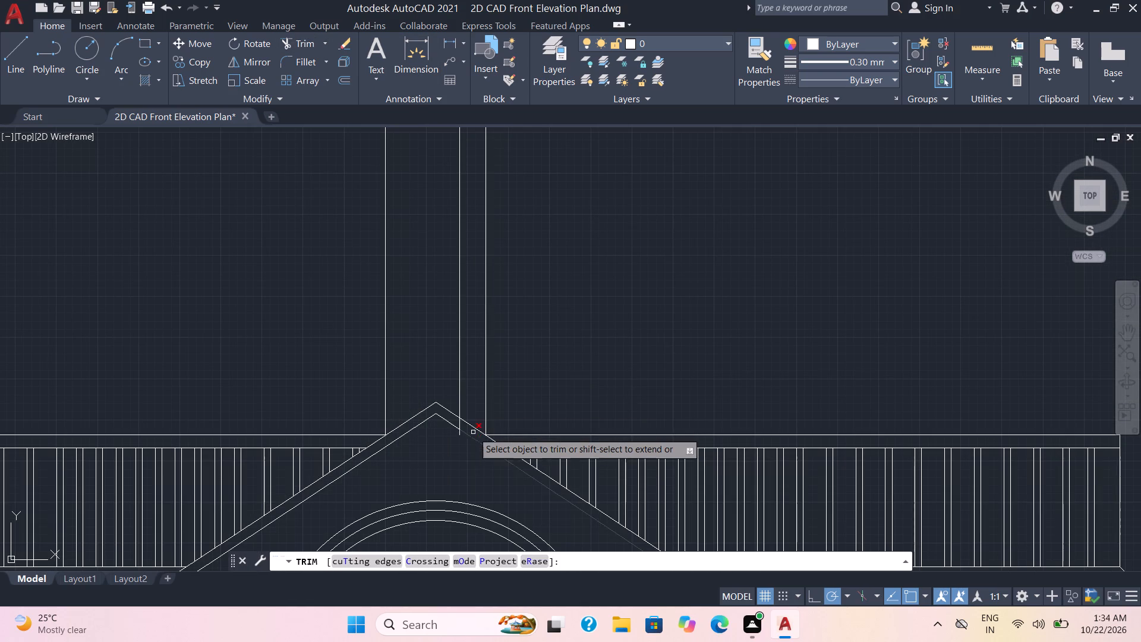
pyautogui.click(459, 425)
pyautogui.click(459, 435)
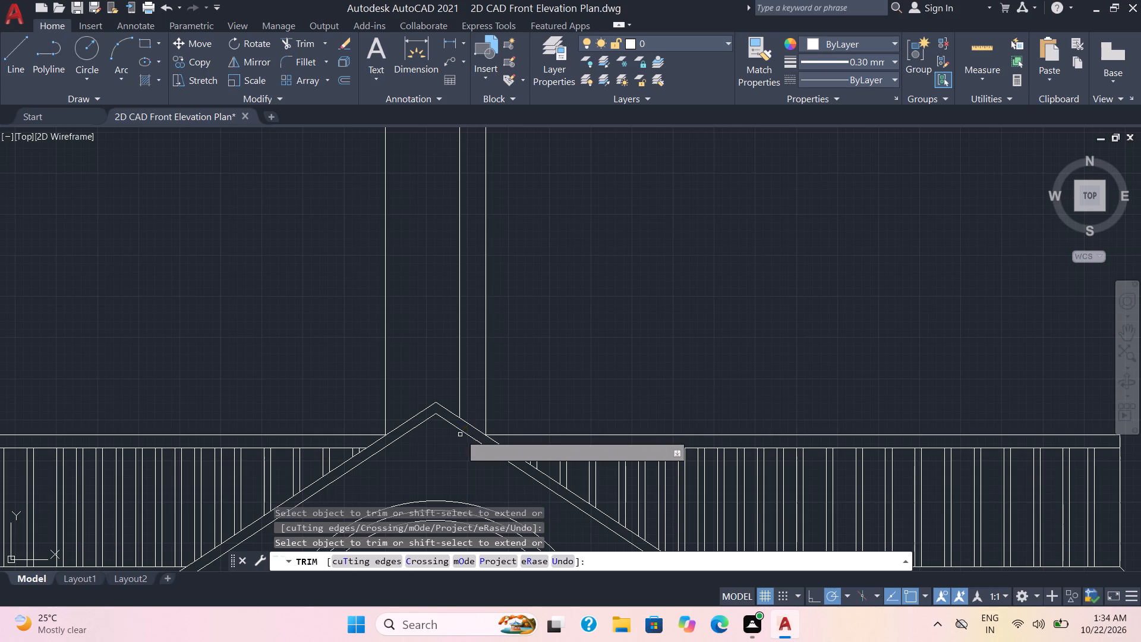
pyautogui.scroll(-1, 615, 389)
pyautogui.press('Escape')
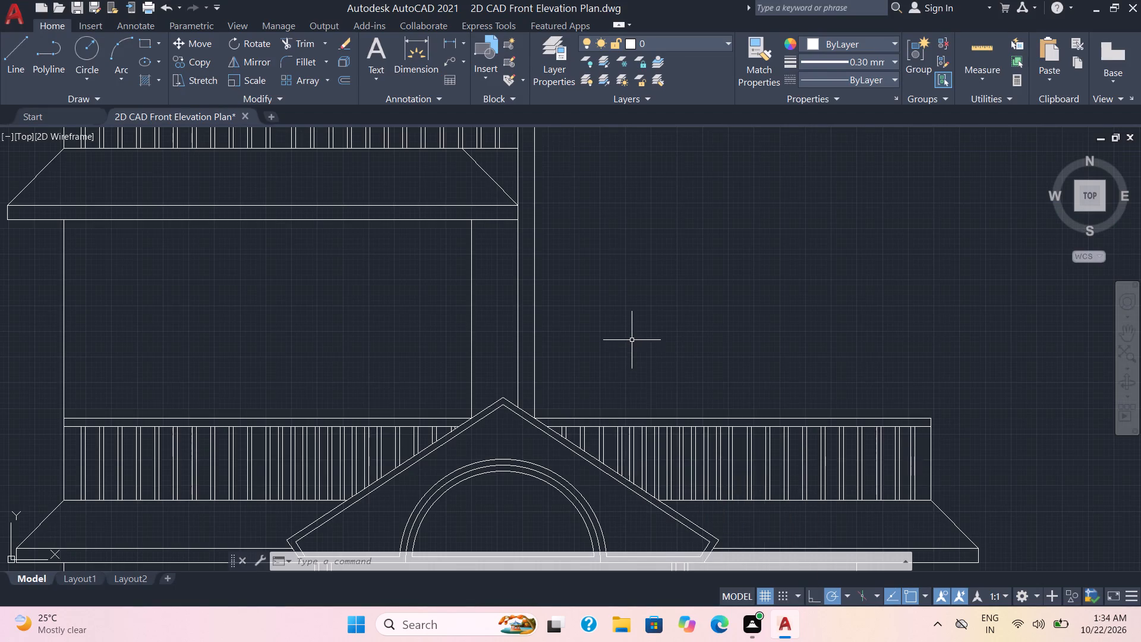
# Draw a pointed cap on the post's top with two sloping lines meeting above its centre, the first about 9" long.
pyautogui.scroll(-1, 632, 338)
pyautogui.moveTo(632, 338); pyautogui.dragTo(667, 440, button='middle')
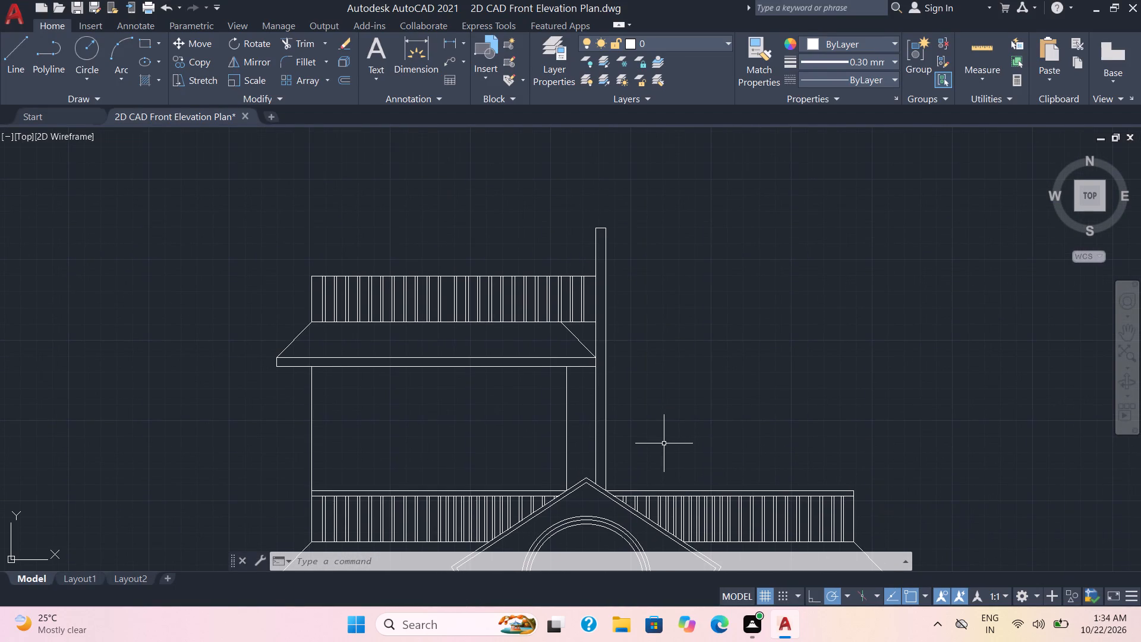
pyautogui.scroll(1, 647, 346)
pyautogui.moveTo(649, 257); pyautogui.dragTo(669, 396, button='middle')
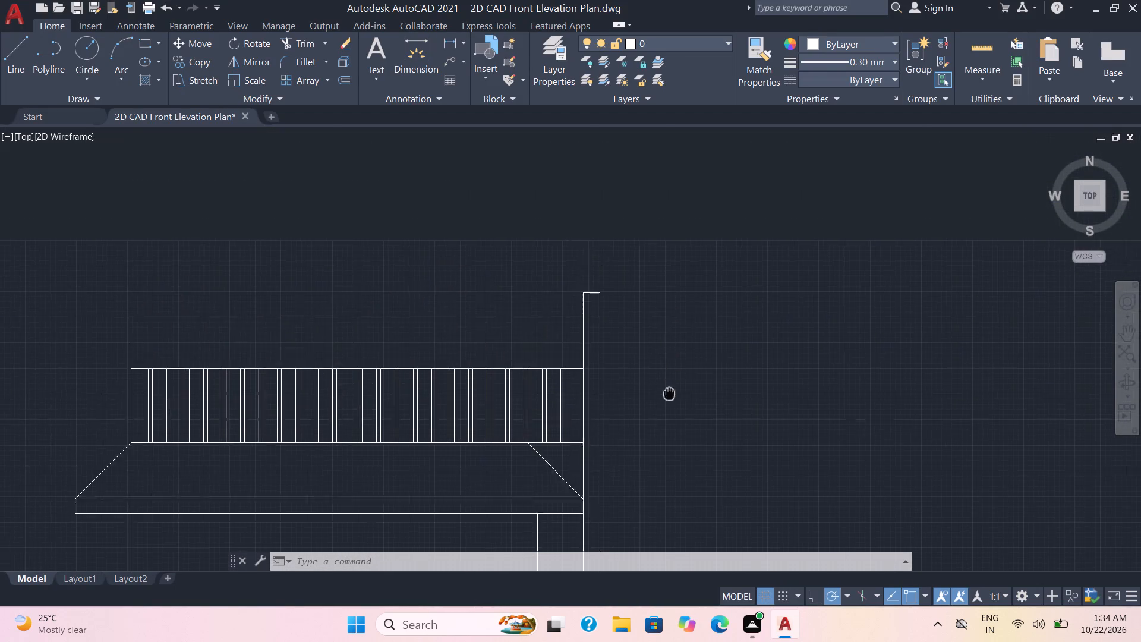
pyautogui.moveTo(669, 396); pyautogui.dragTo(669, 411, button='middle')
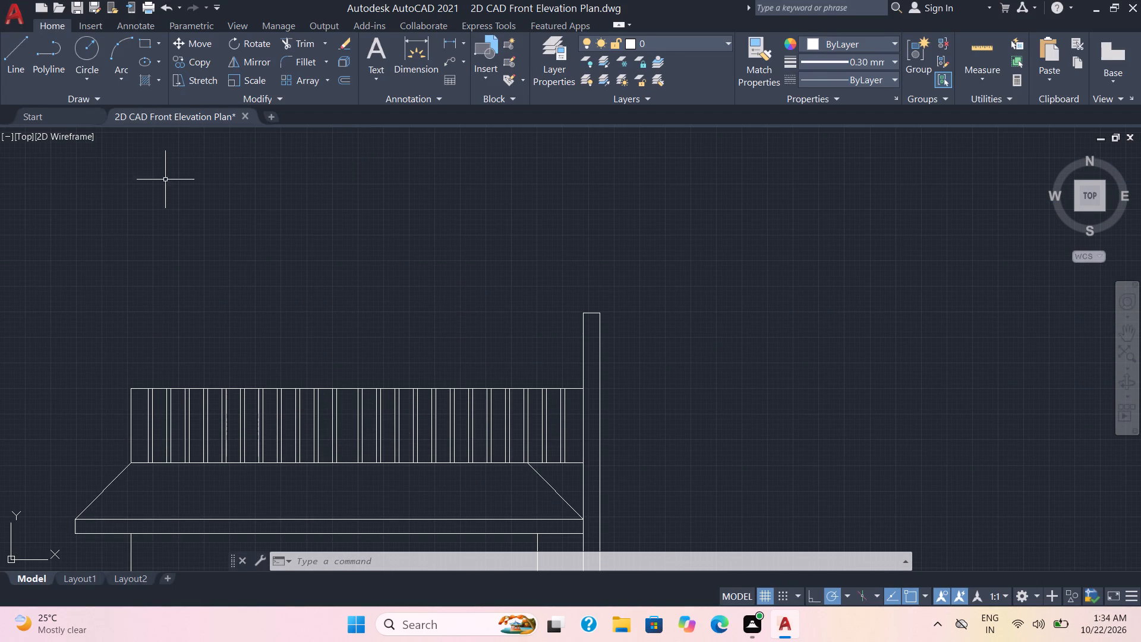
pyautogui.click(20, 61)
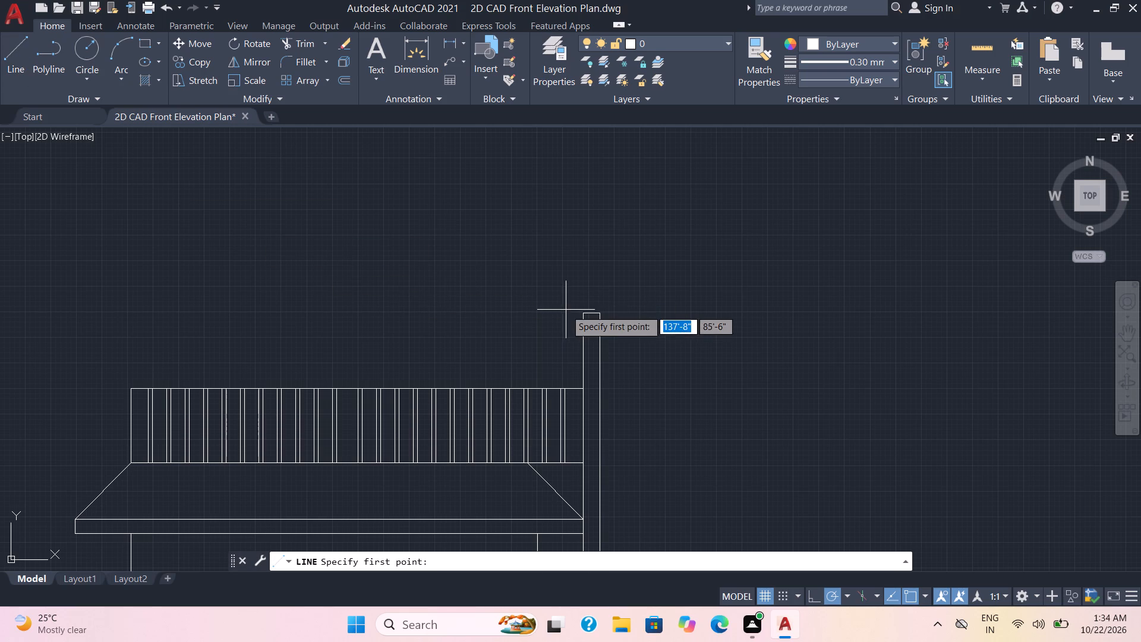
pyautogui.click(584, 312)
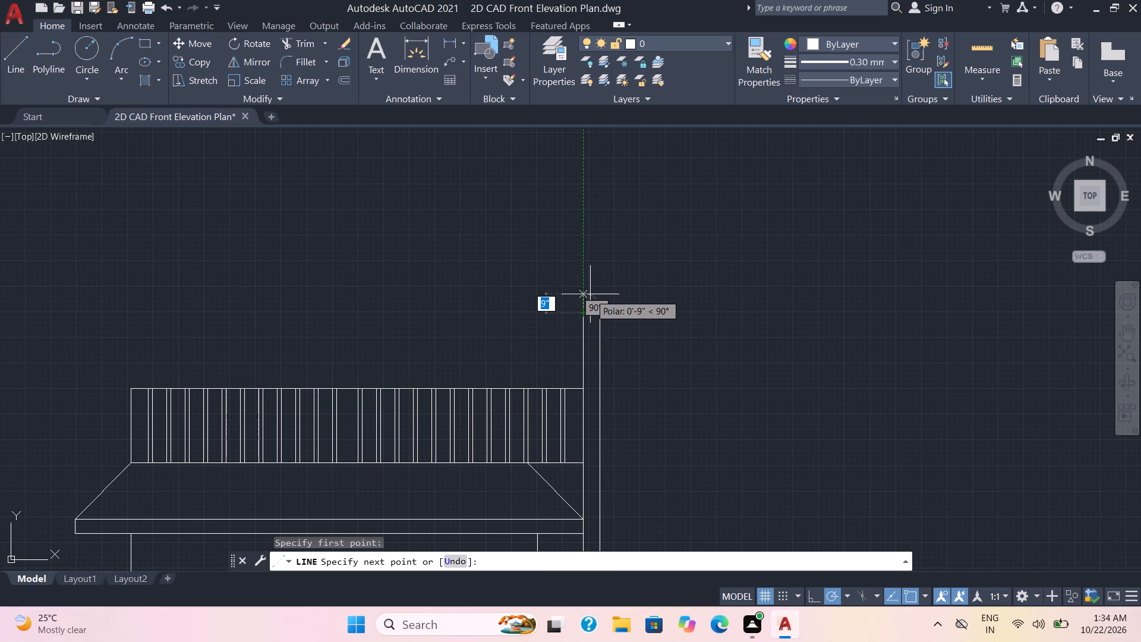
pyautogui.scroll(2, 590, 294)
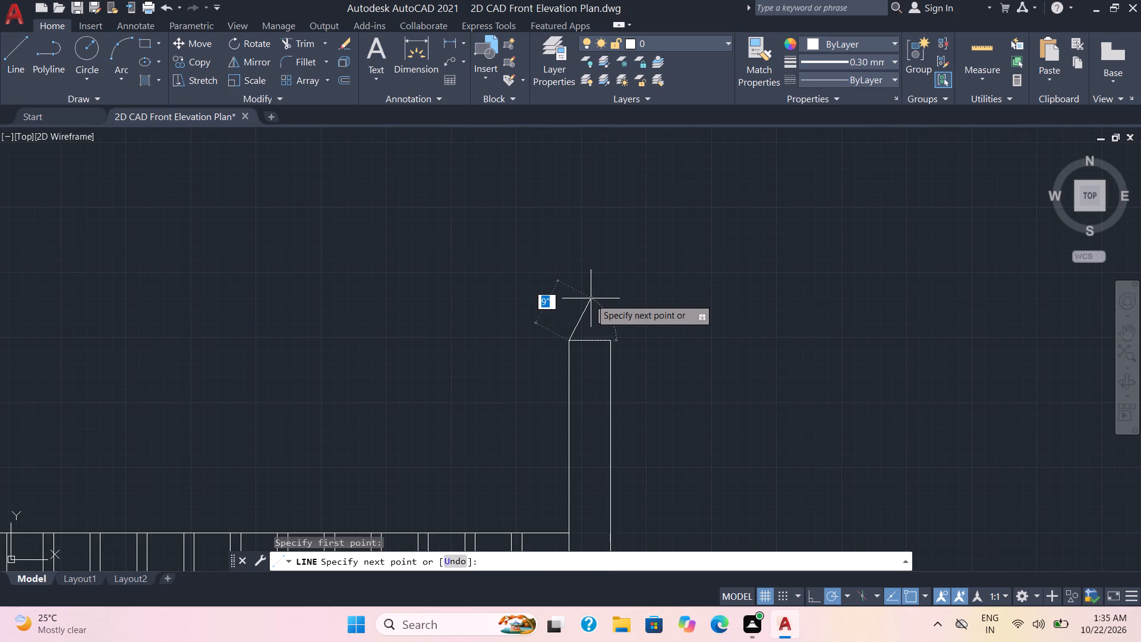
pyautogui.click(591, 298)
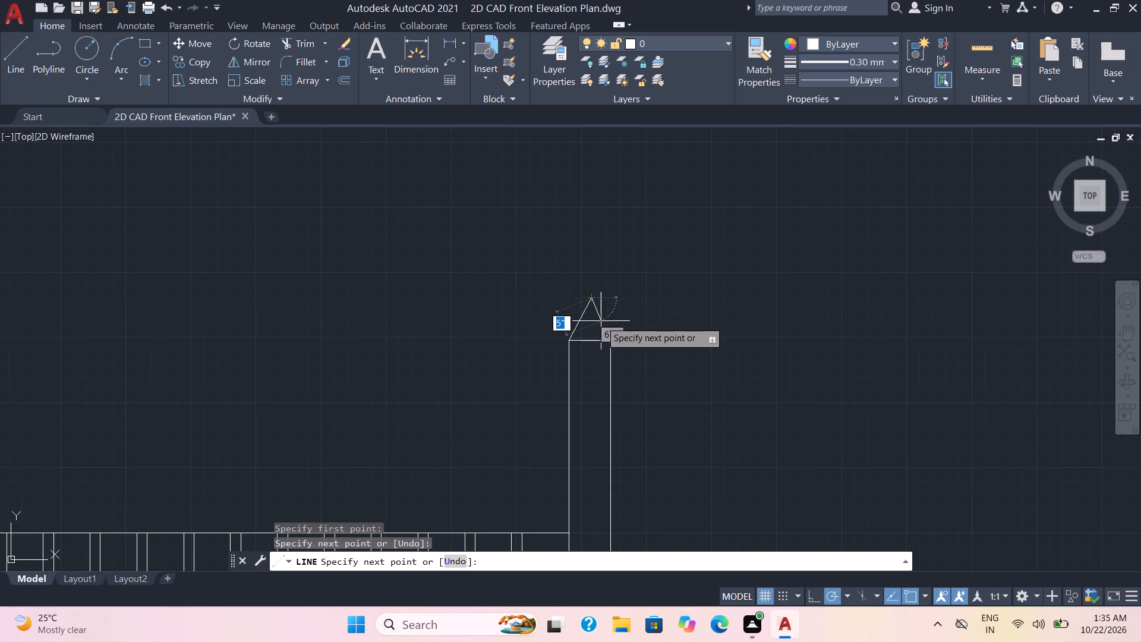
pyautogui.click(610, 338)
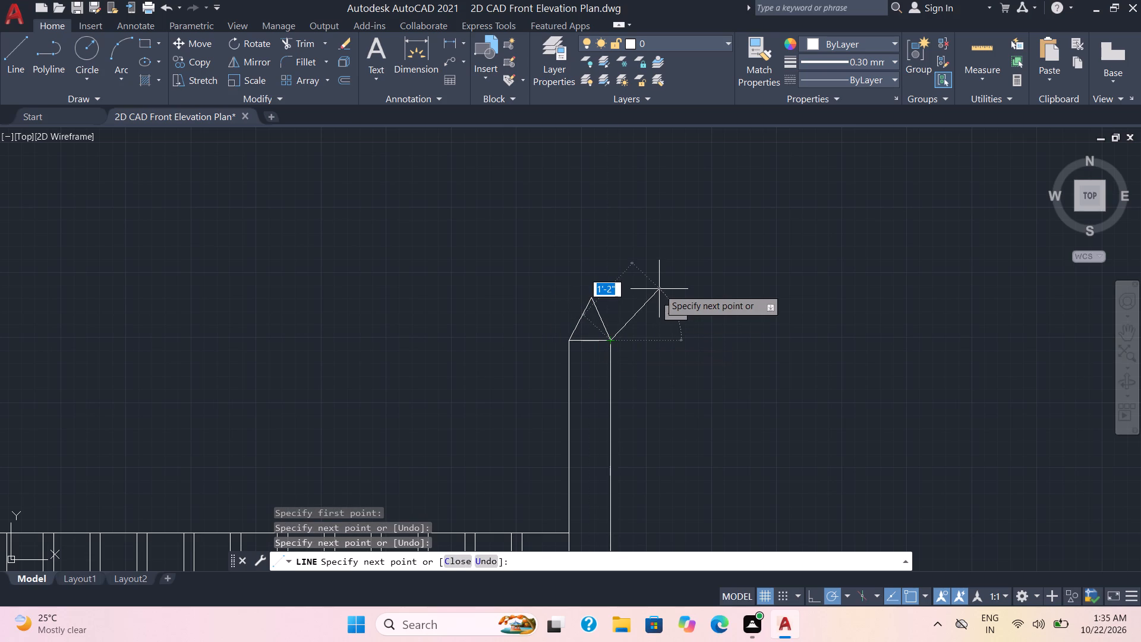
pyautogui.press('Escape')
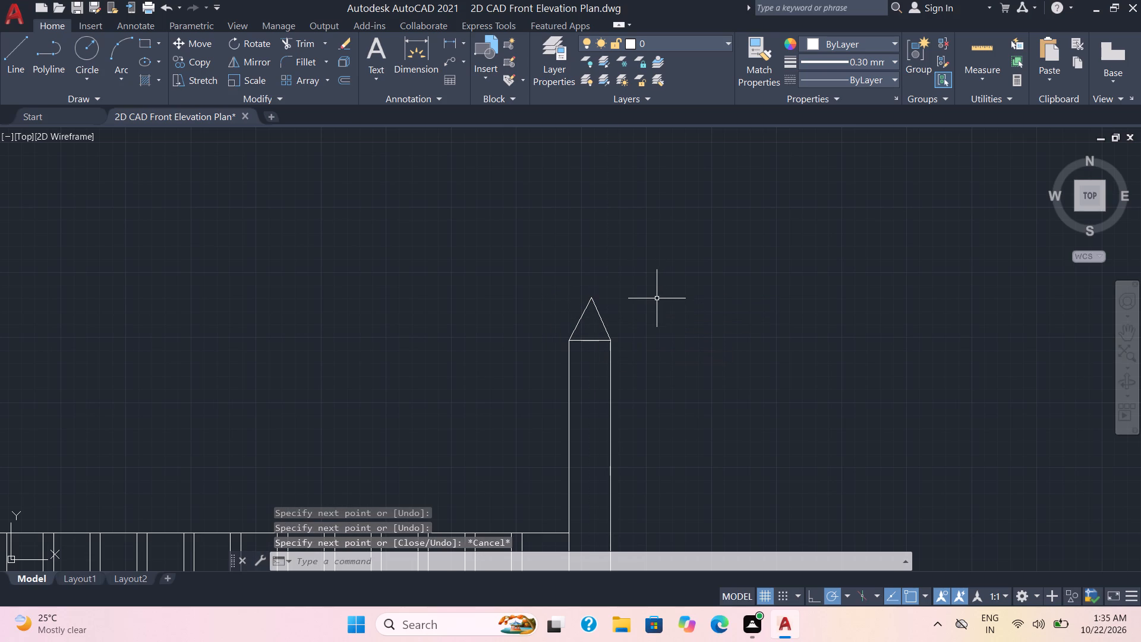
# Save the drawing.
pyautogui.hotkey('ctrl', 's')
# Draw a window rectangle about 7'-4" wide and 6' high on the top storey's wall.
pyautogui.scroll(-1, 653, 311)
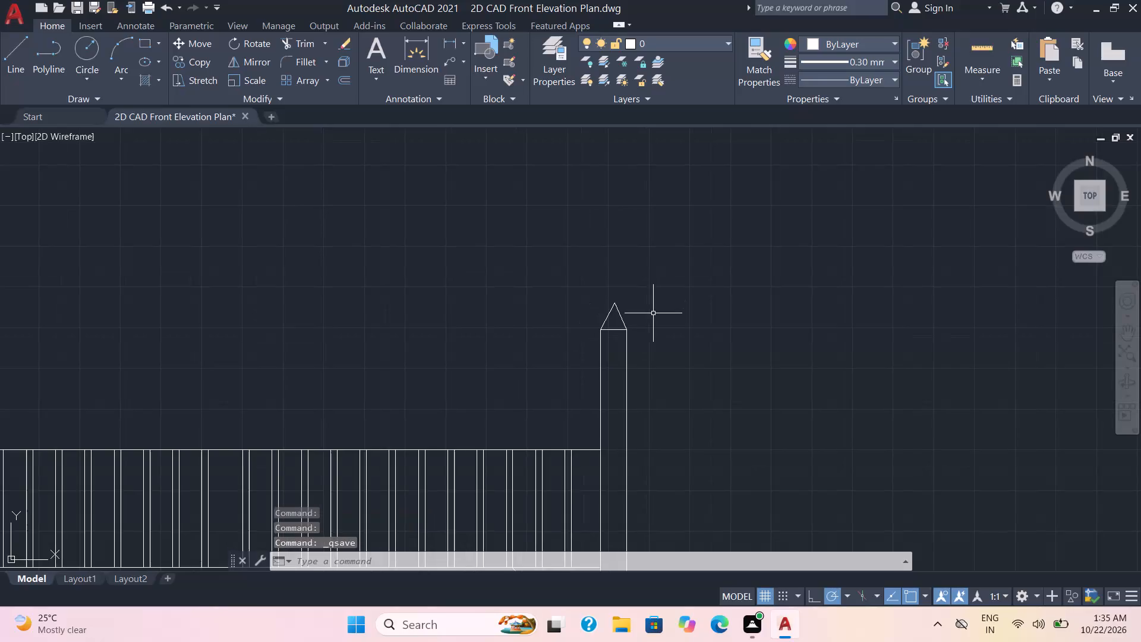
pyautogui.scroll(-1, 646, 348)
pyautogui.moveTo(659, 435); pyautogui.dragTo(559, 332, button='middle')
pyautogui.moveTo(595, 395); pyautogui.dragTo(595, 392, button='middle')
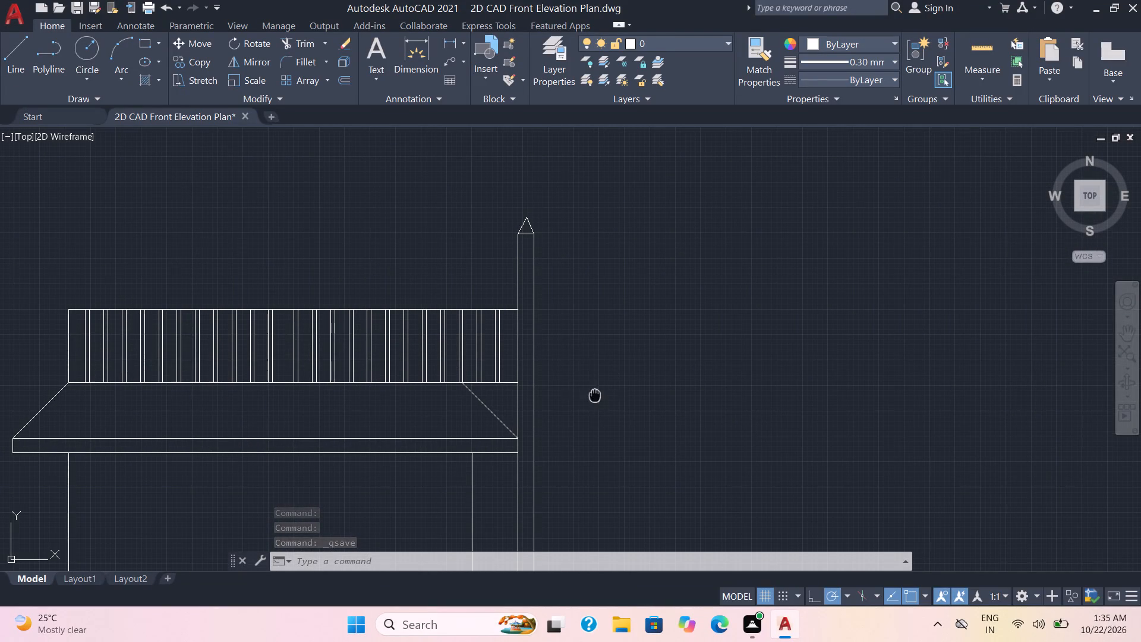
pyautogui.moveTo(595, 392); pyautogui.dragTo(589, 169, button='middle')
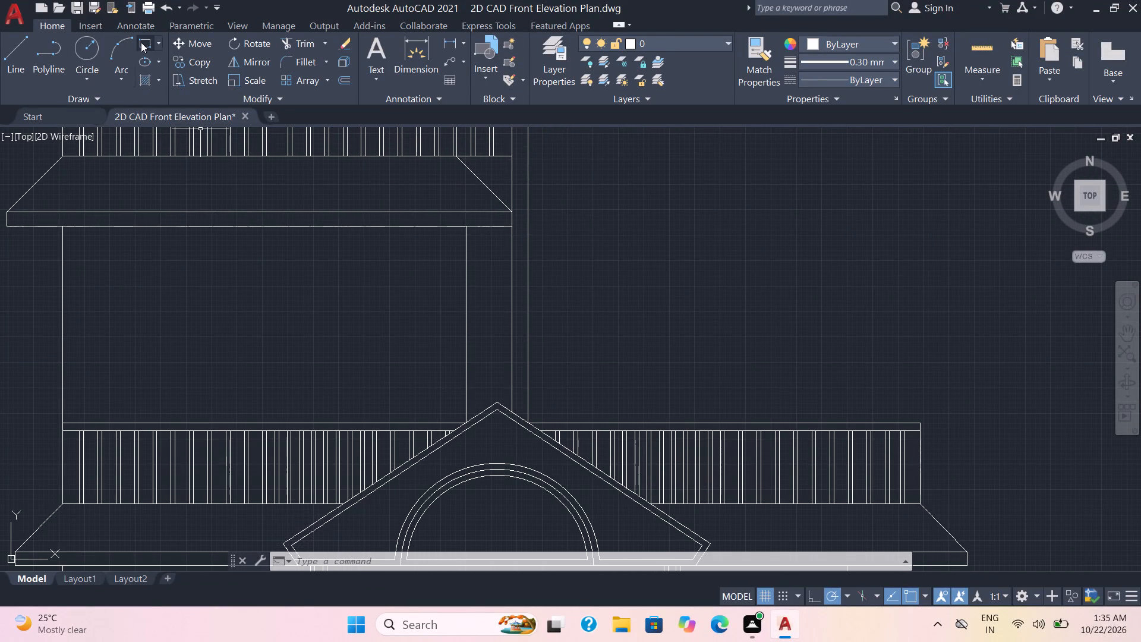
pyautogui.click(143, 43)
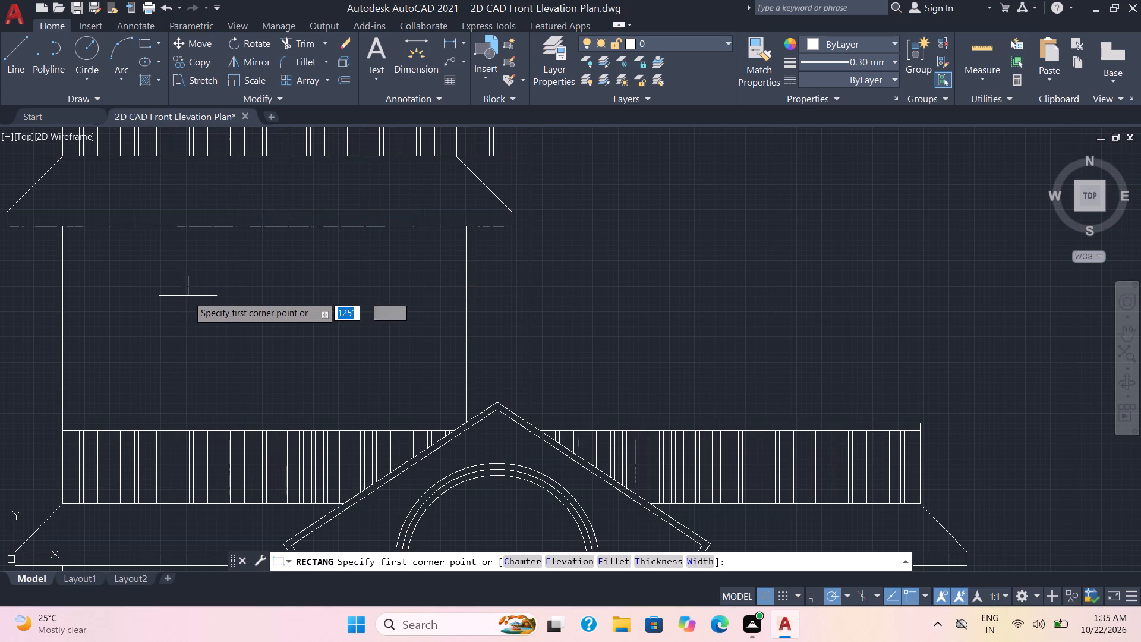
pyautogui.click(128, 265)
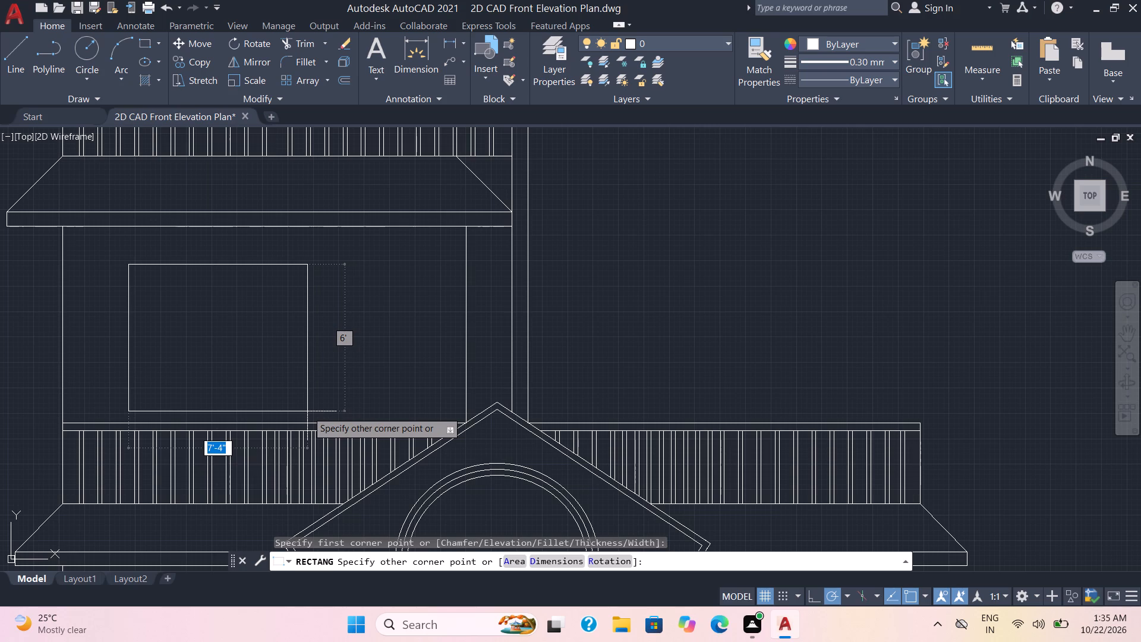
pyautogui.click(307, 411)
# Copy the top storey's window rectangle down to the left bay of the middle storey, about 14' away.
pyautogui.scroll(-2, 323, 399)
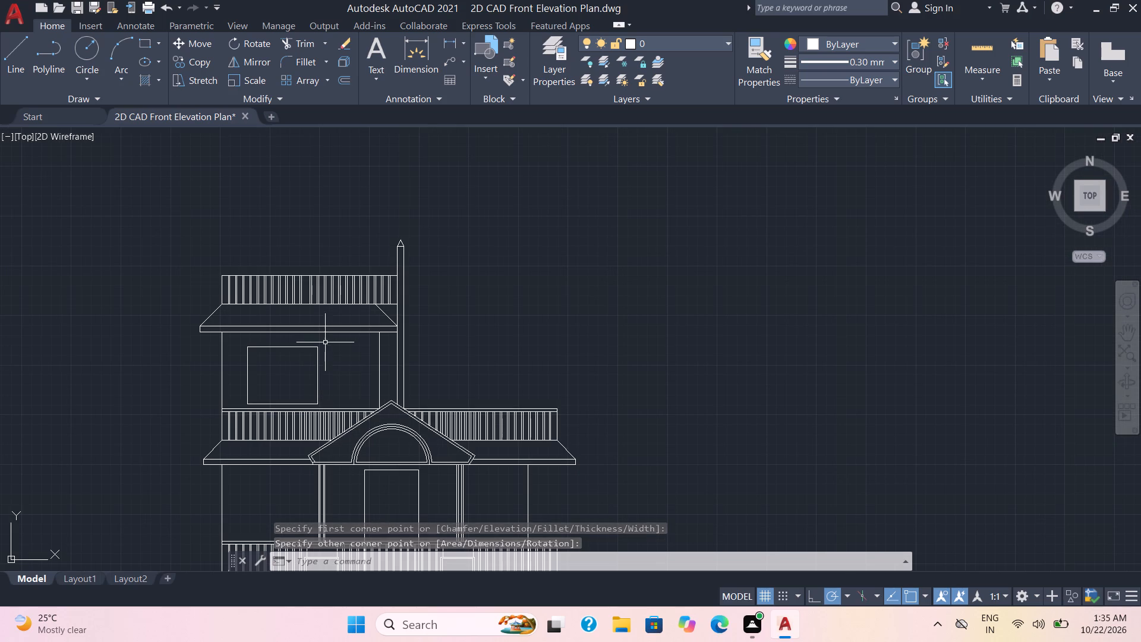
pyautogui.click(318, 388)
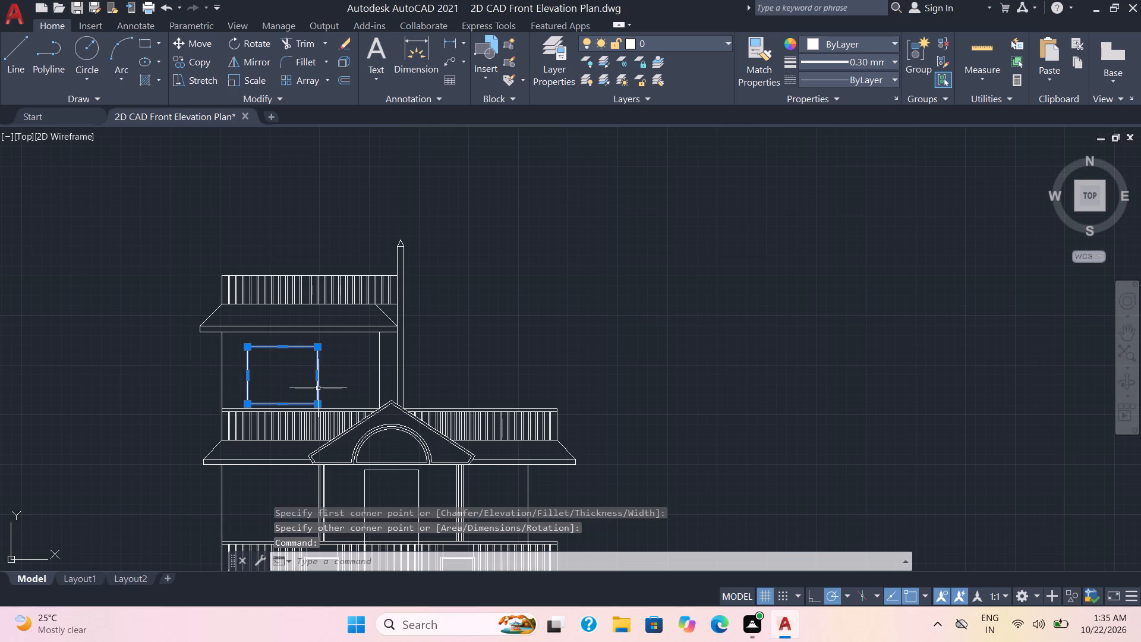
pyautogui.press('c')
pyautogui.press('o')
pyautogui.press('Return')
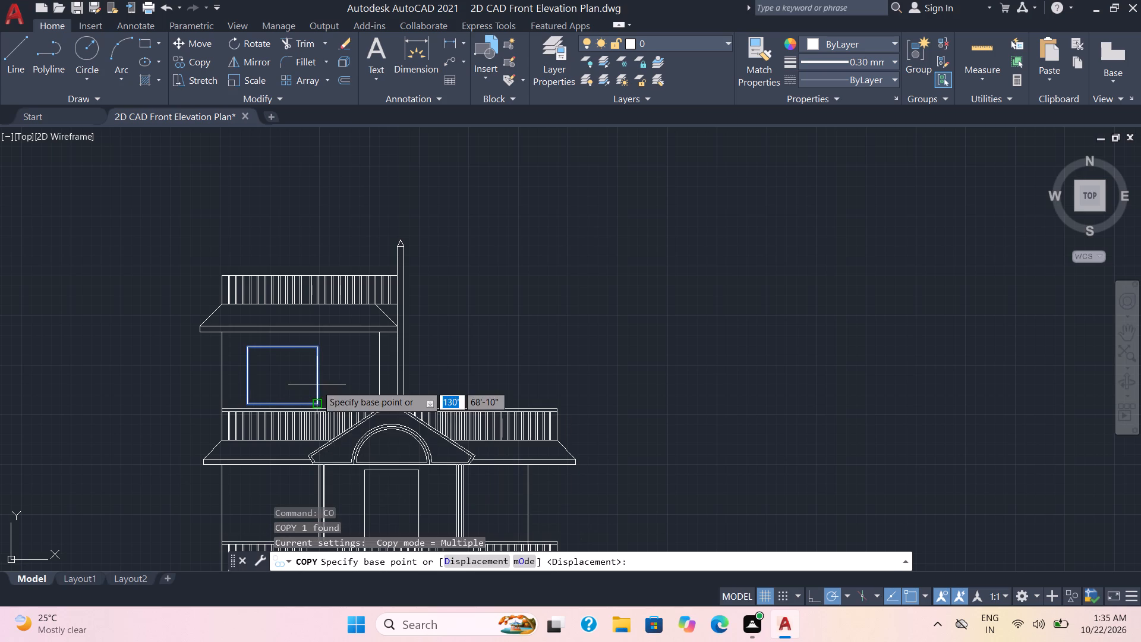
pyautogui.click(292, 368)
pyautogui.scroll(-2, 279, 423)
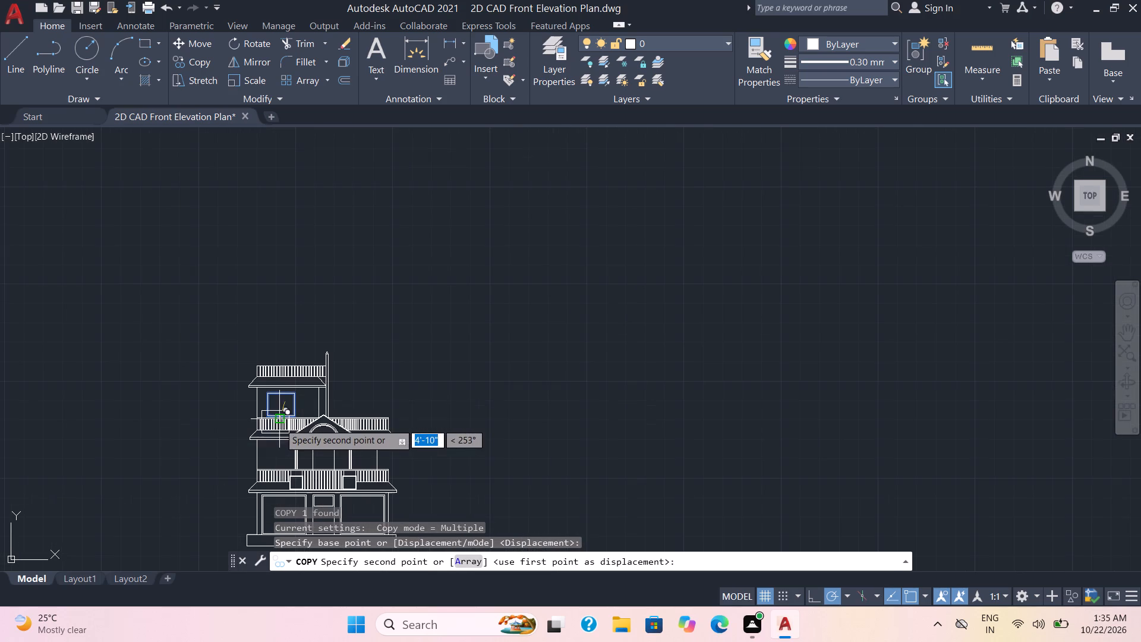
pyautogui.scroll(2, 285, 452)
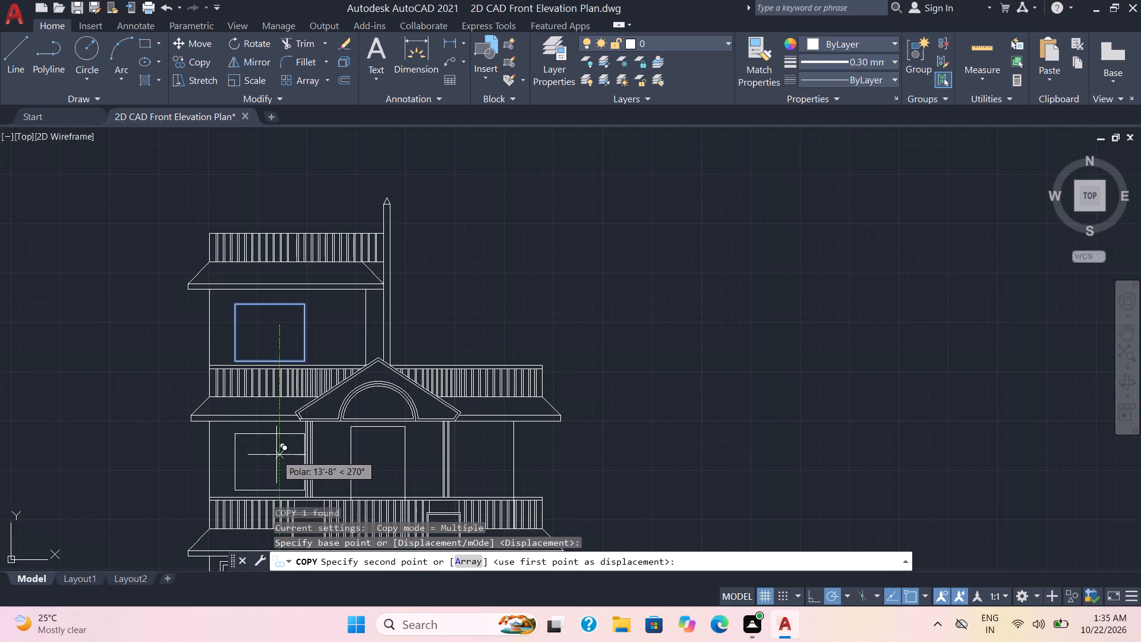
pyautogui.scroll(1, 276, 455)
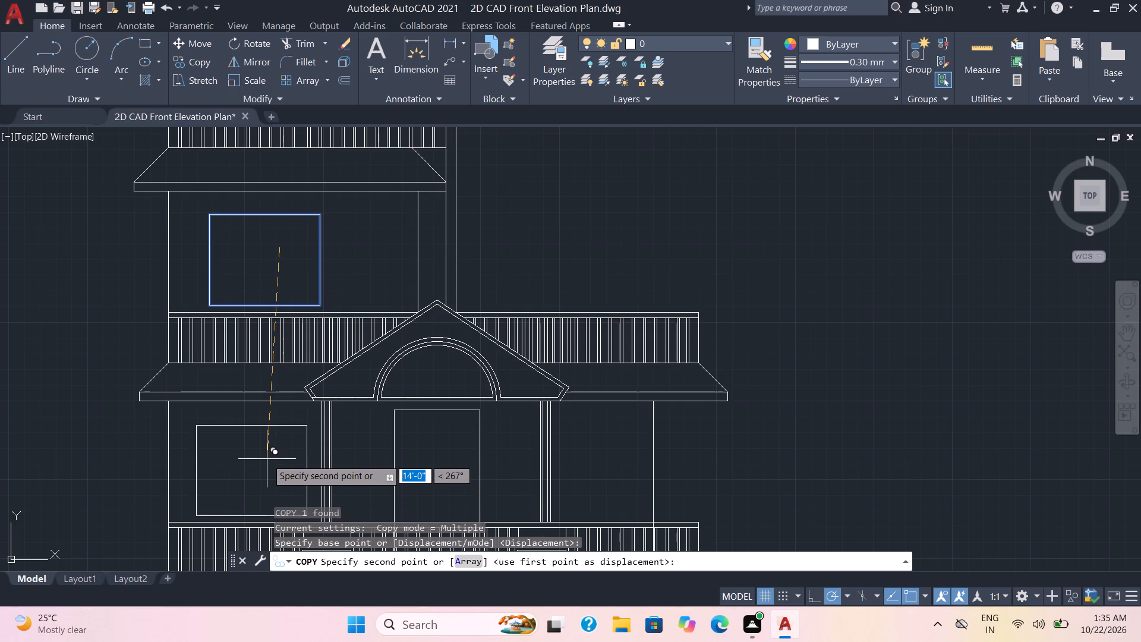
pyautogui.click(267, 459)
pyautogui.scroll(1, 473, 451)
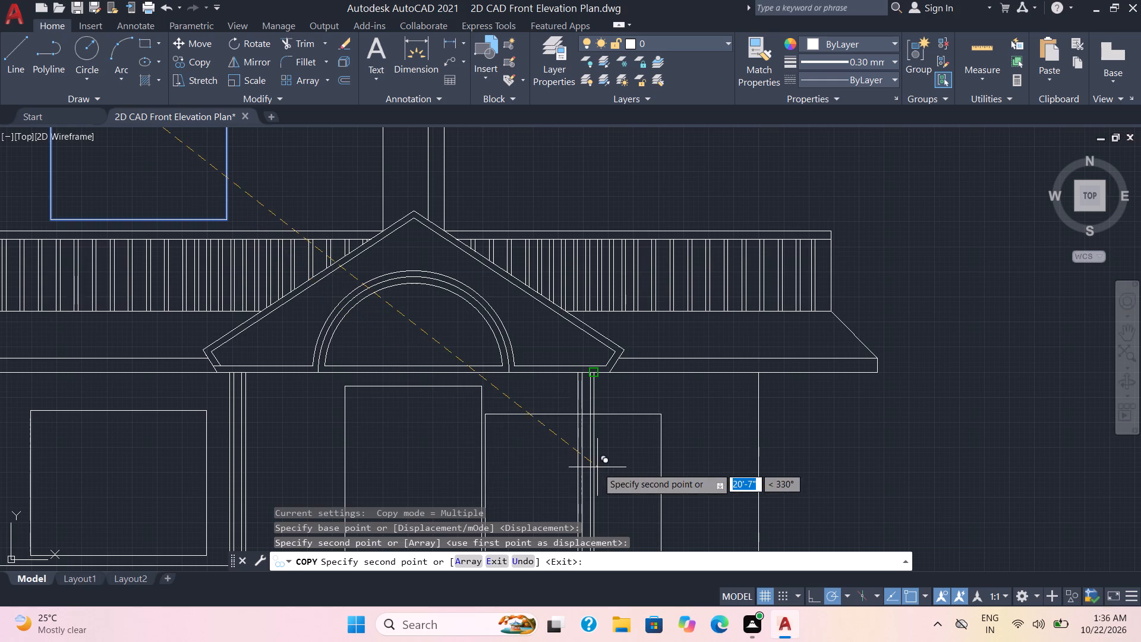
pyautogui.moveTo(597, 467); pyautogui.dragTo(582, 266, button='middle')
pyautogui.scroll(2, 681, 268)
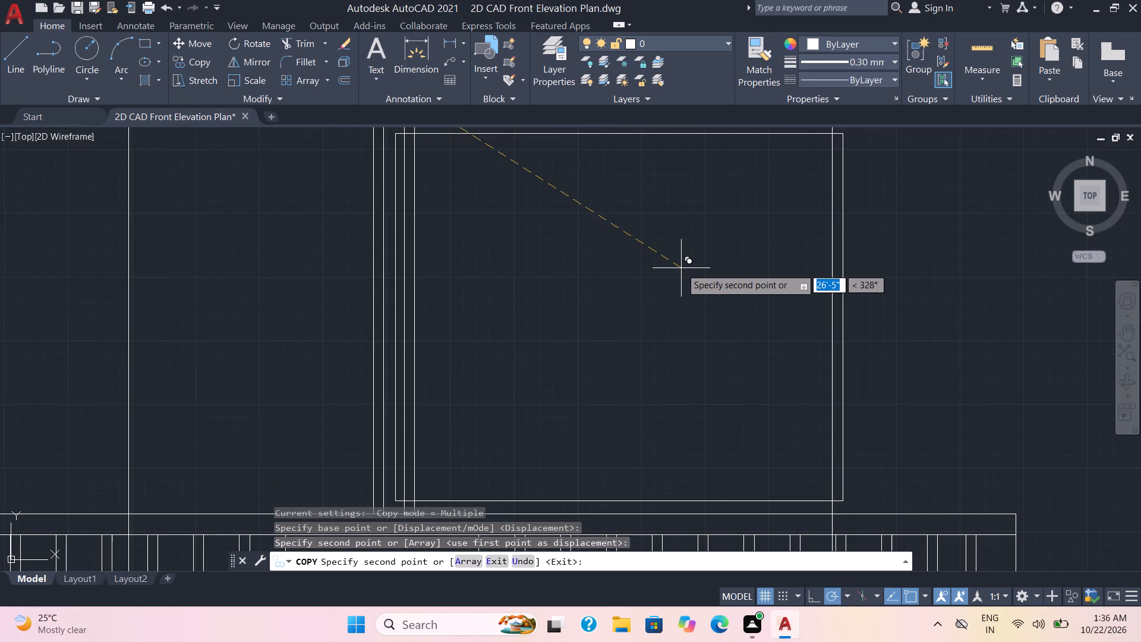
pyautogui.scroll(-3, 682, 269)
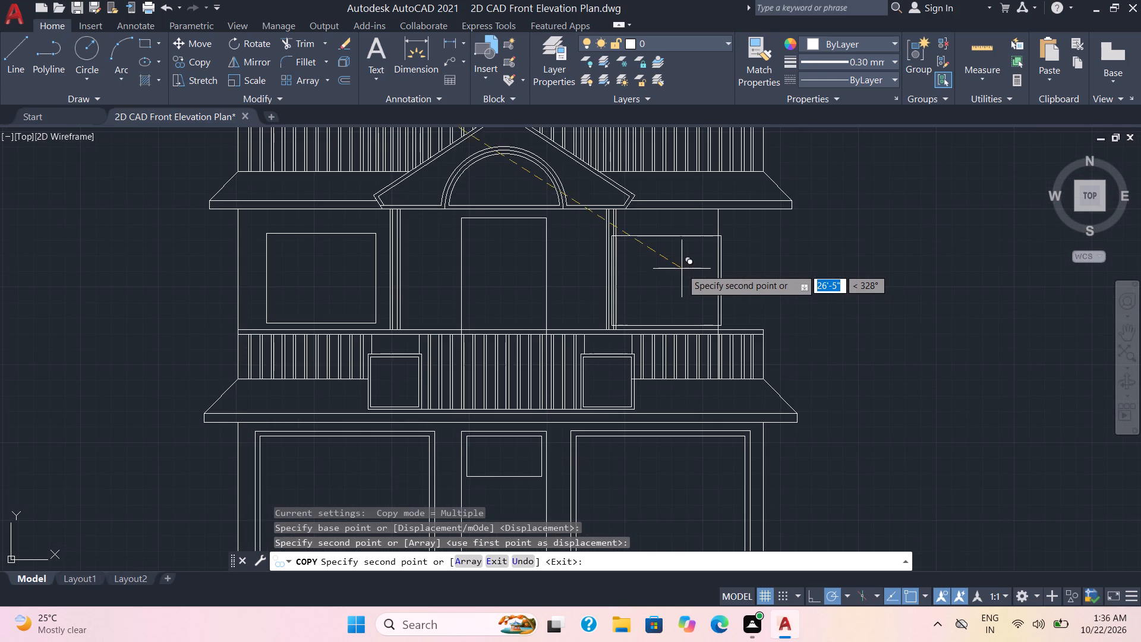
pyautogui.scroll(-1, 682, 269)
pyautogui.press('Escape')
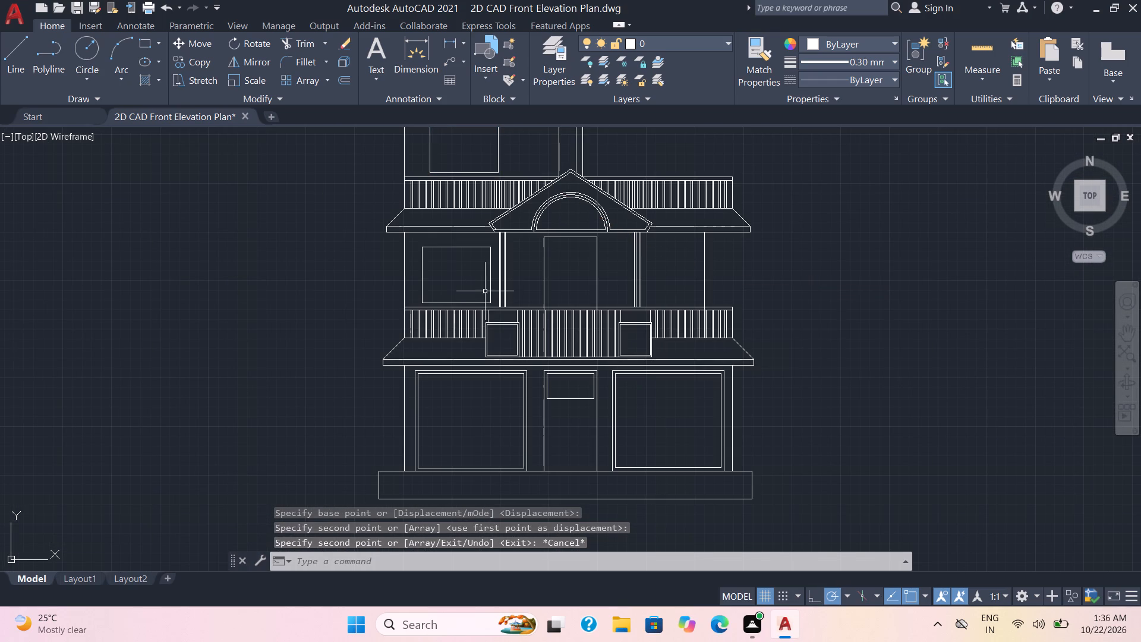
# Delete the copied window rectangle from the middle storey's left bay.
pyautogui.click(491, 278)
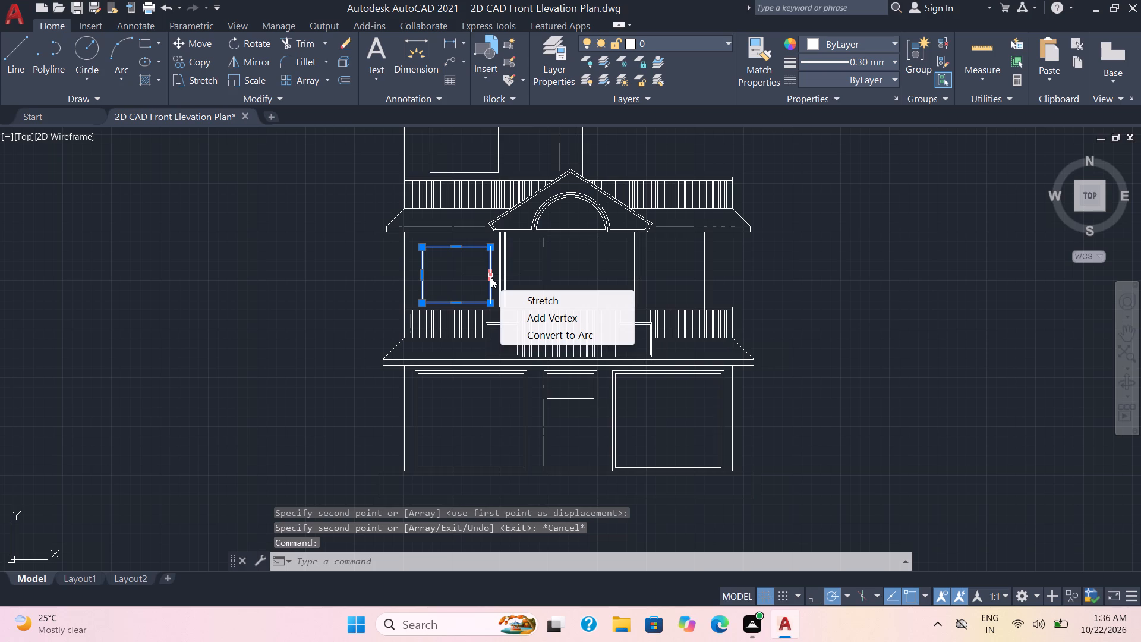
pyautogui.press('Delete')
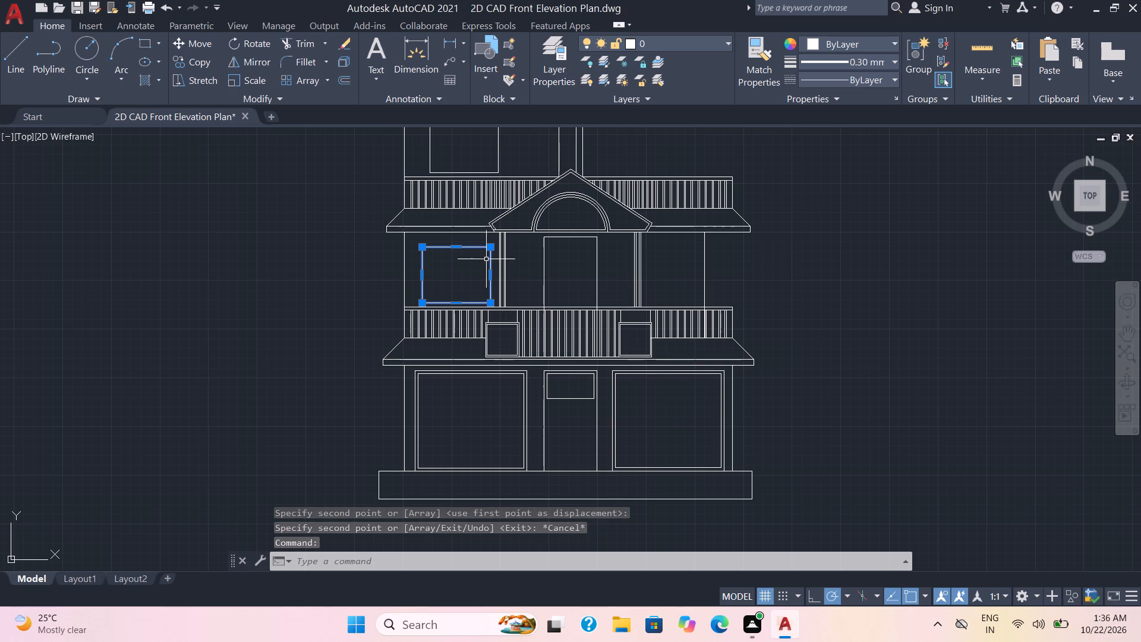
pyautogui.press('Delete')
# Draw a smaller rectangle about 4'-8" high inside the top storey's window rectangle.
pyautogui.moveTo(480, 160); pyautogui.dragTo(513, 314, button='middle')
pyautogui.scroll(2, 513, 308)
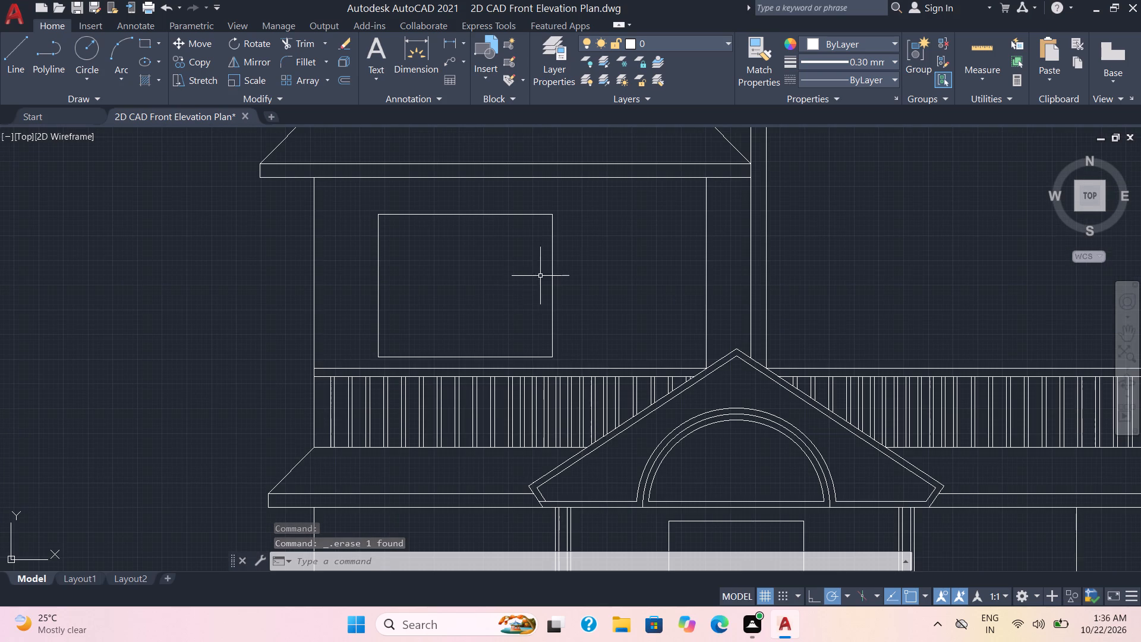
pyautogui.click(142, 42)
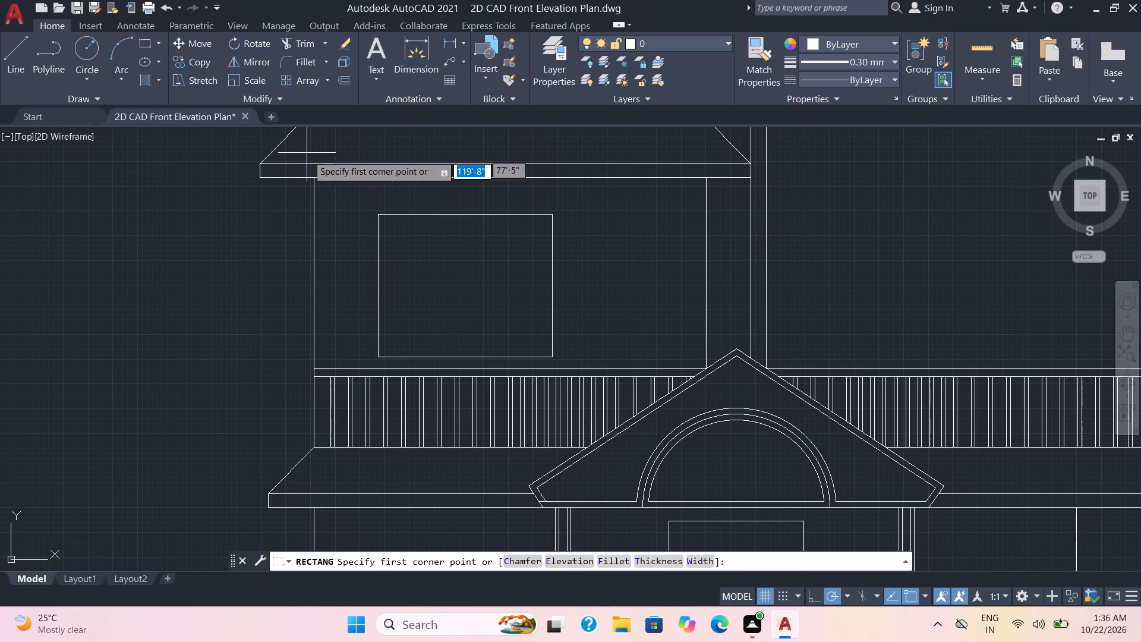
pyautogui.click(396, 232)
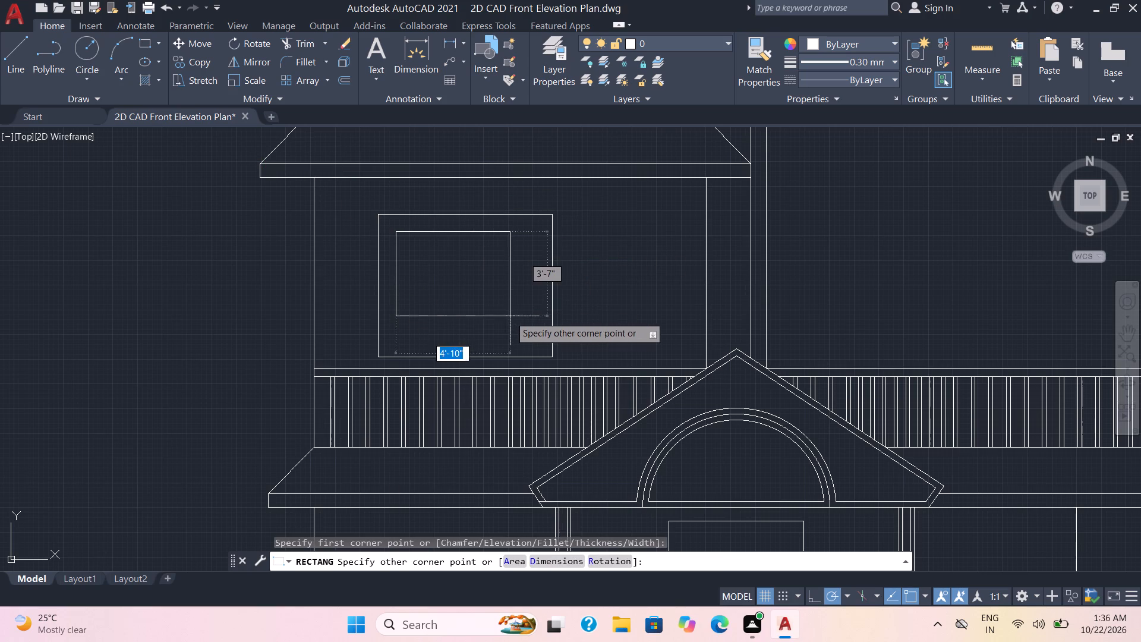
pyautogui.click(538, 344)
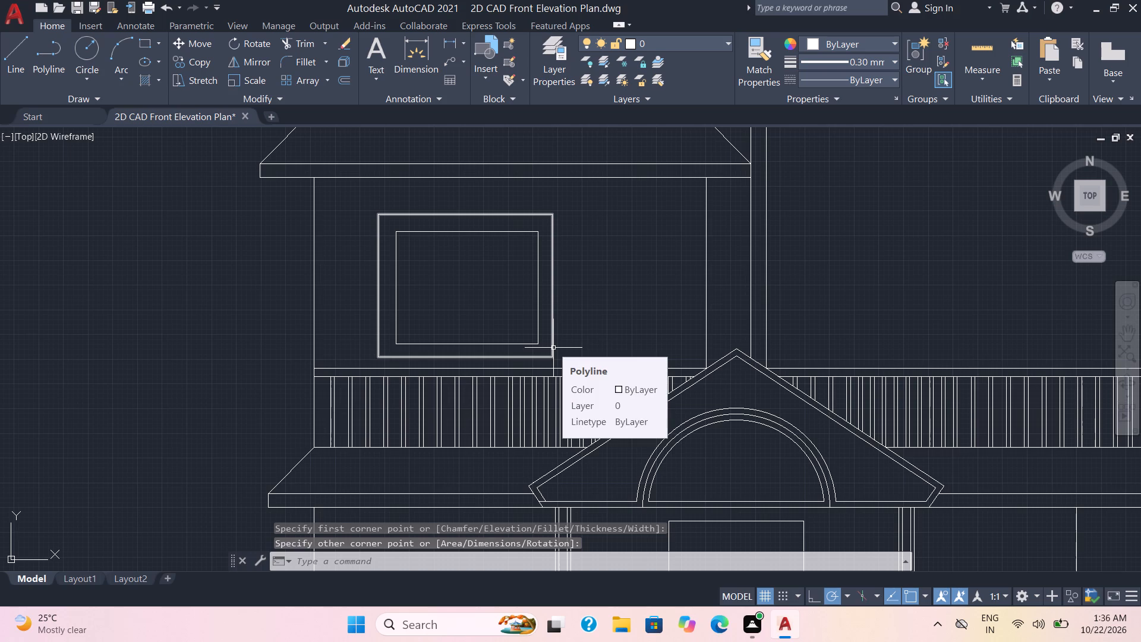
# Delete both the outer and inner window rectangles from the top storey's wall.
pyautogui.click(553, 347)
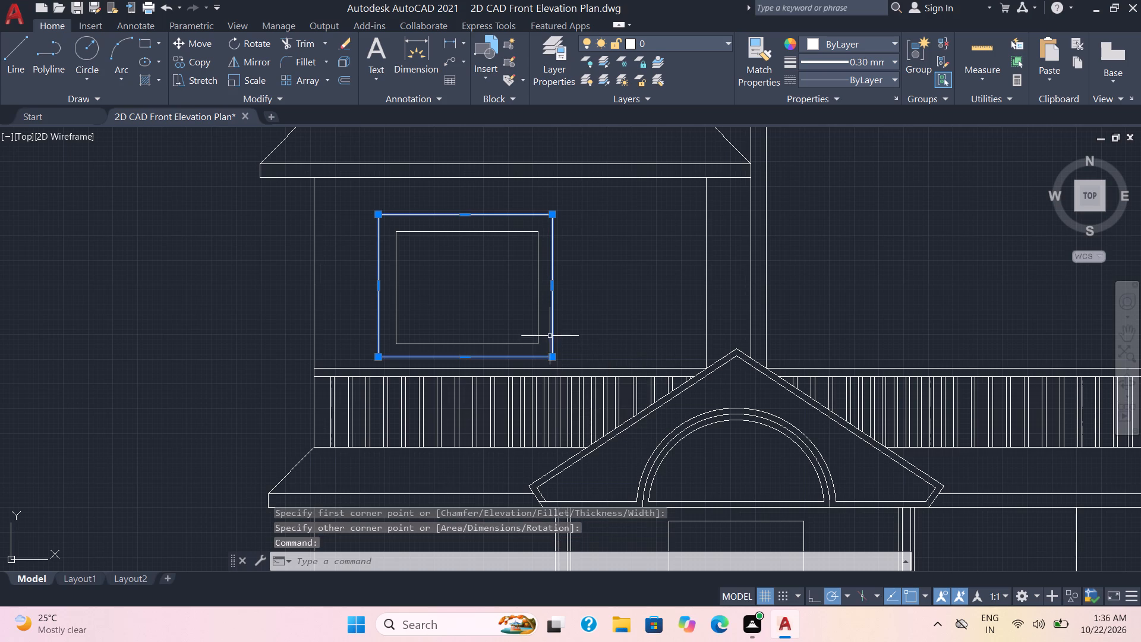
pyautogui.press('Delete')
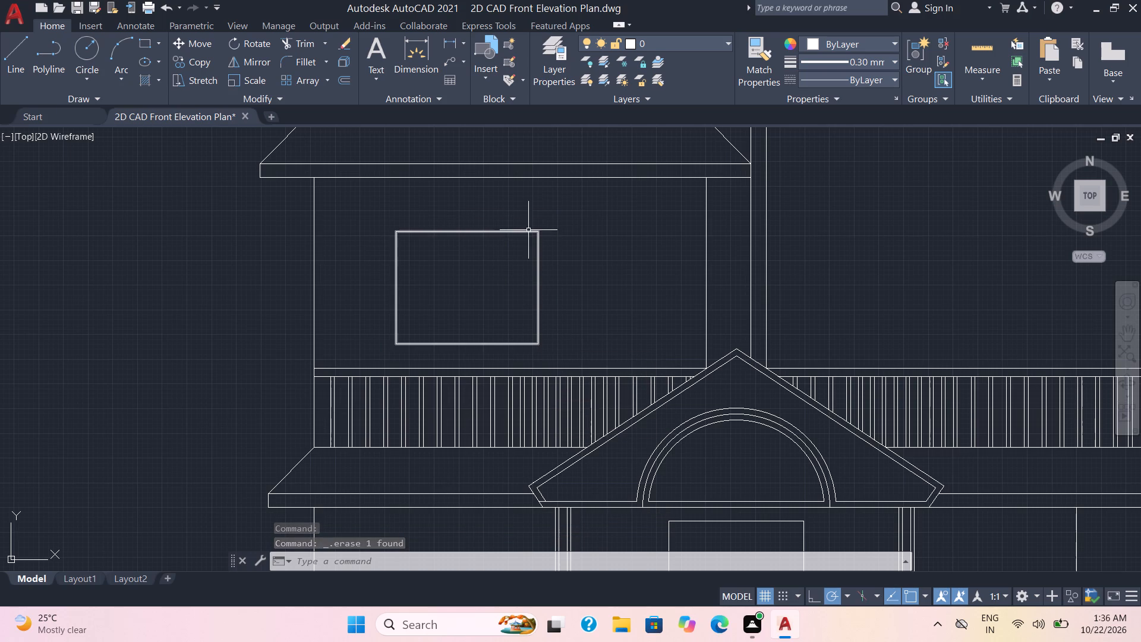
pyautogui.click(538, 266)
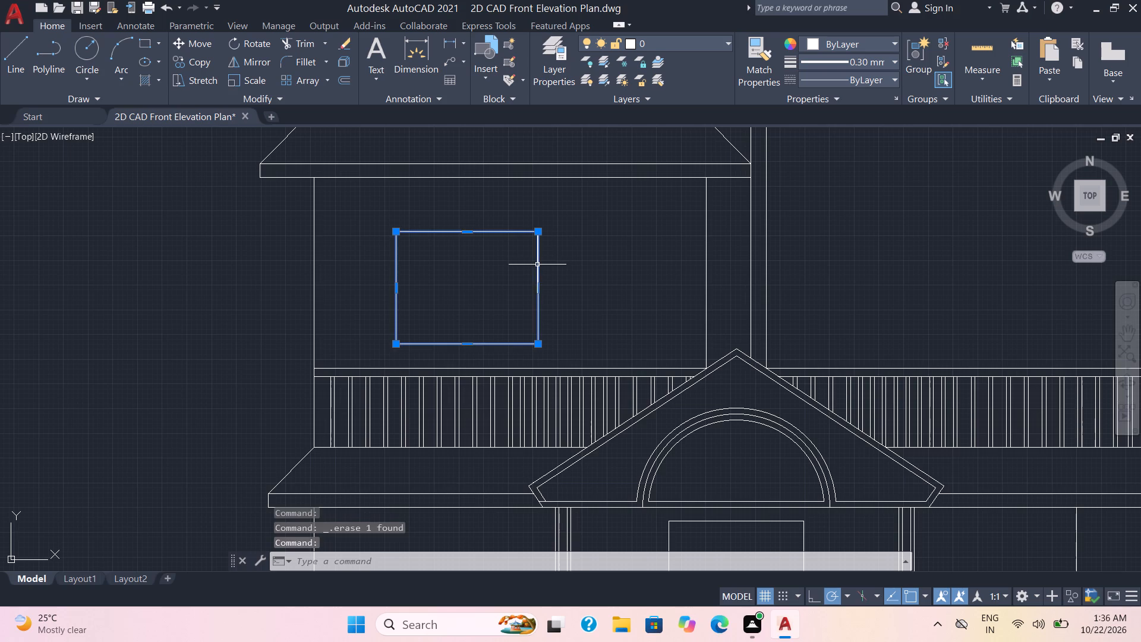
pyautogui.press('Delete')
# Draw a window rectangle about 6'-6" wide by 5'-9" high in the middle storey's left bay.
pyautogui.click(144, 45)
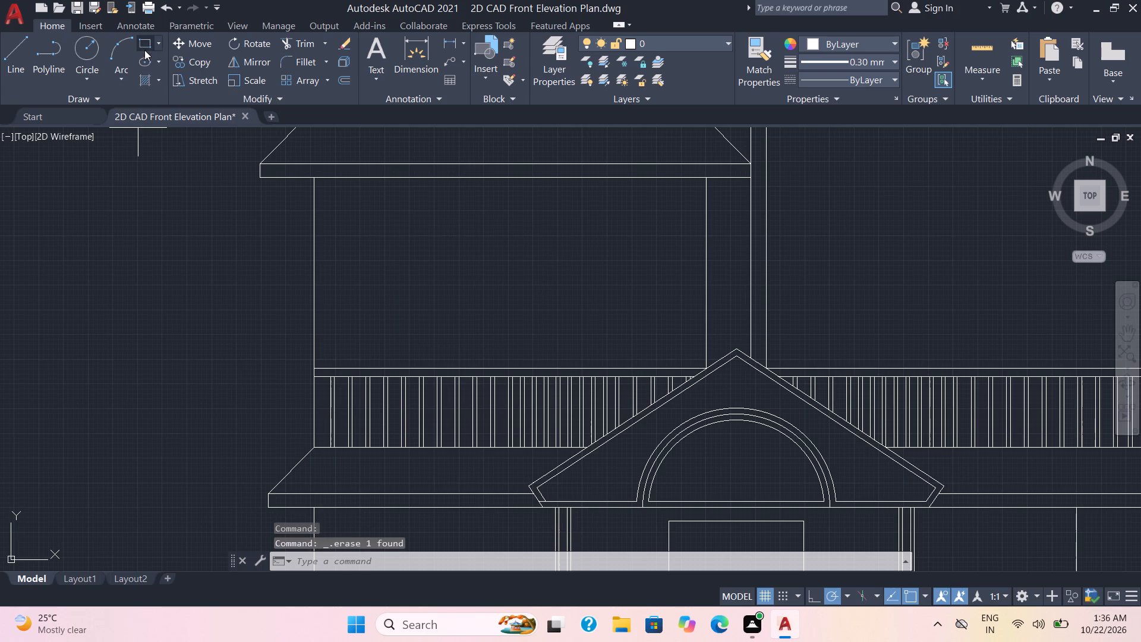
pyautogui.moveTo(403, 296); pyautogui.dragTo(358, 24, button='middle')
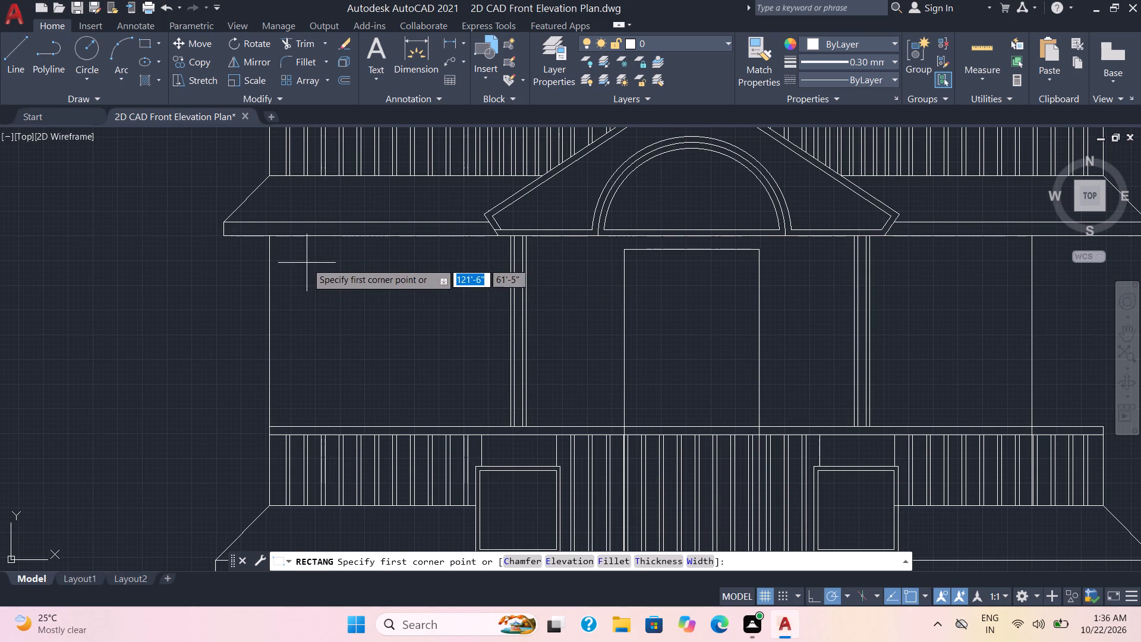
pyautogui.click(327, 276)
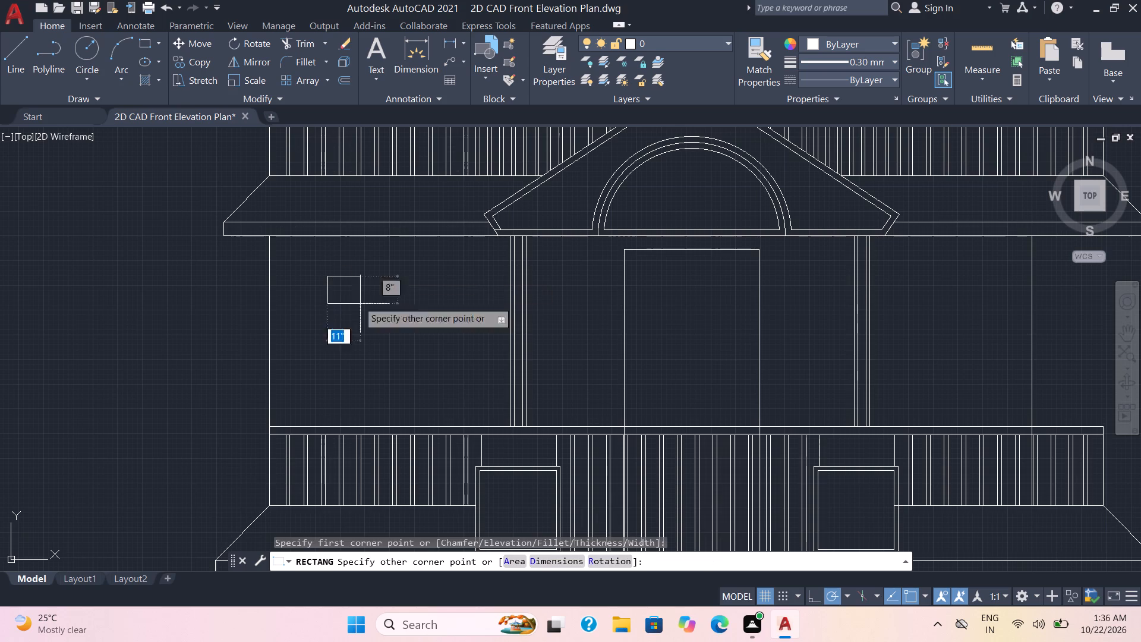
pyautogui.click(481, 414)
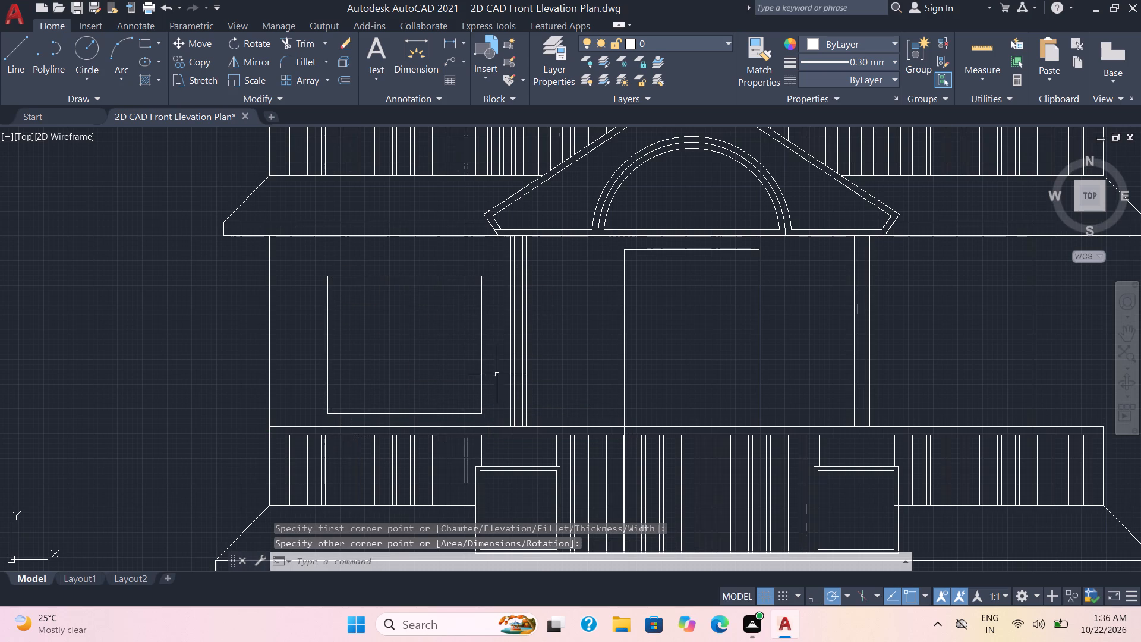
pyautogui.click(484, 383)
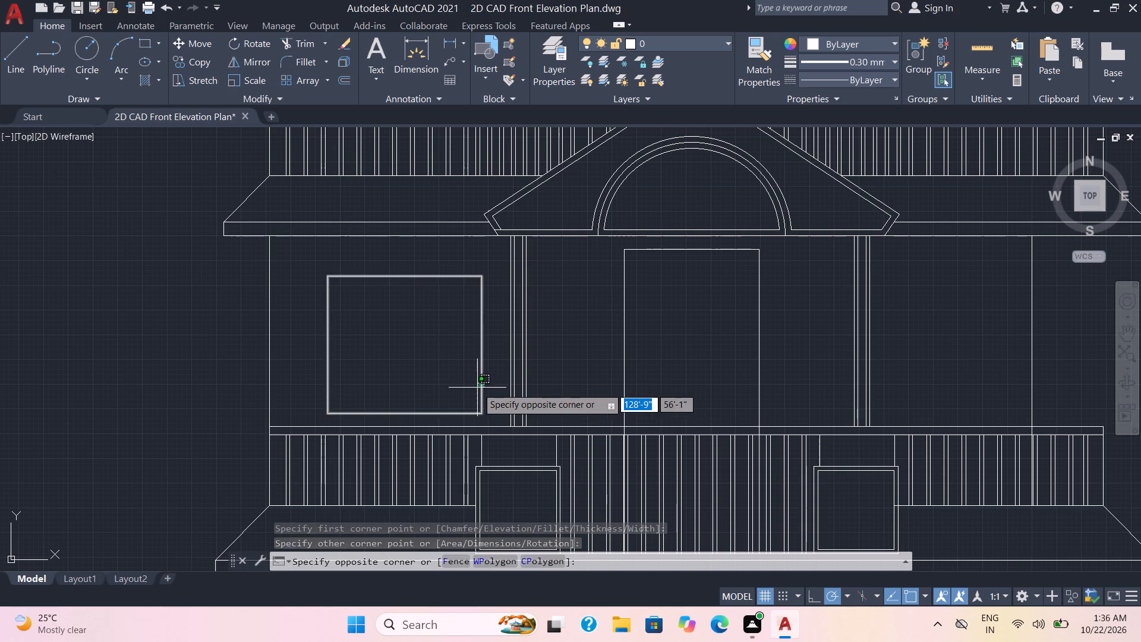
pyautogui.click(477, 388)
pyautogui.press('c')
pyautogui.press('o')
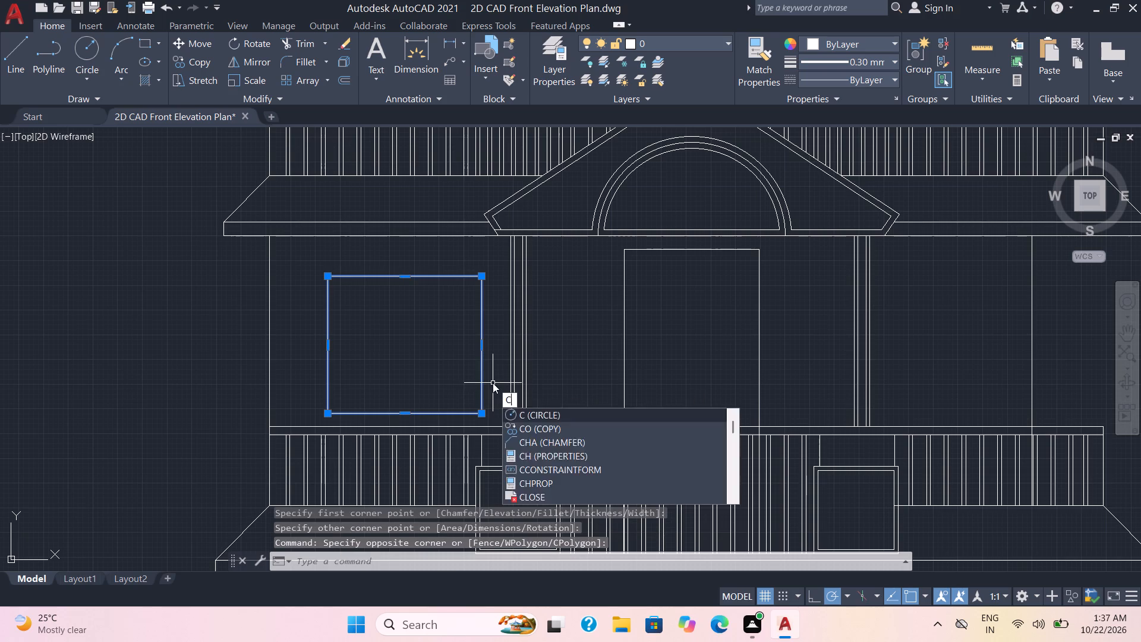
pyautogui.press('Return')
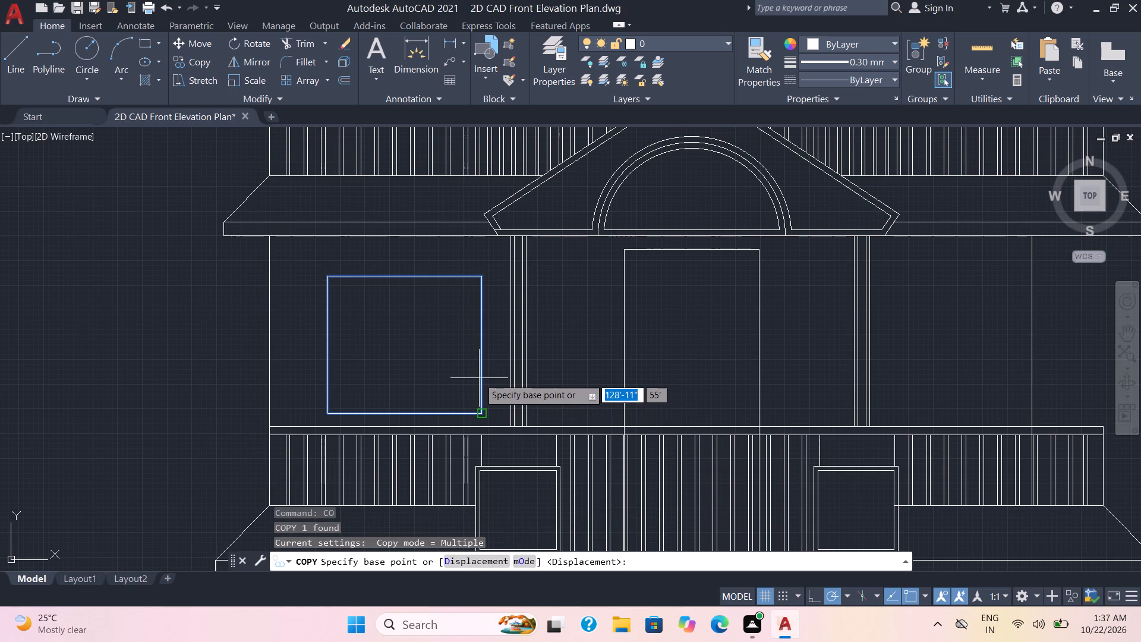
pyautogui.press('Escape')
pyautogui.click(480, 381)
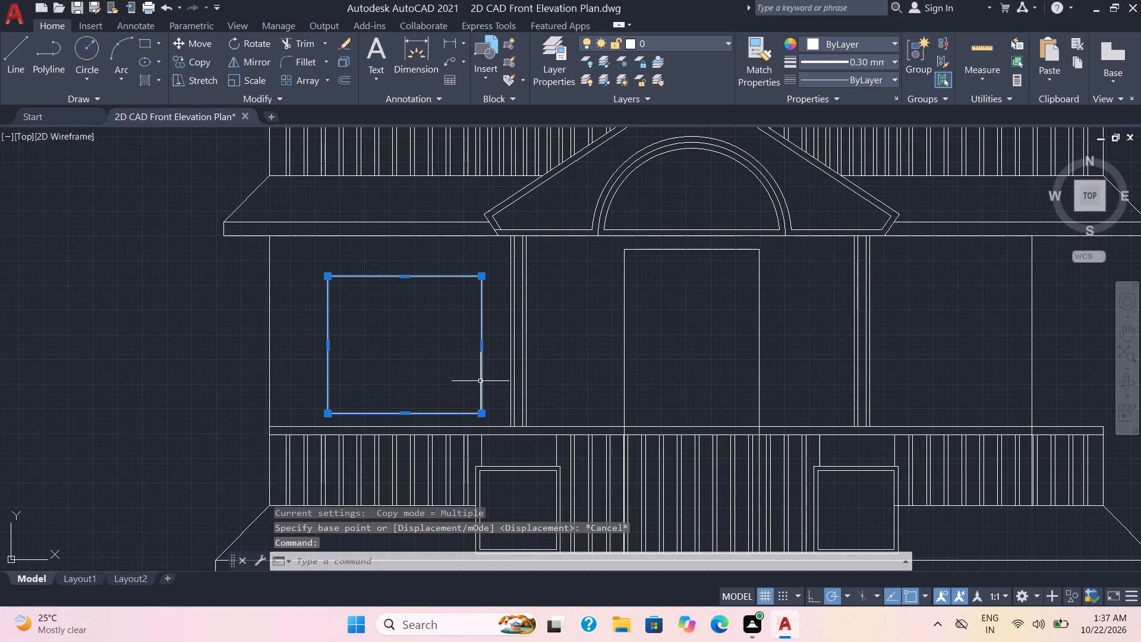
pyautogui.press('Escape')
# Offset the new window rectangle 2" outward and 2" inward to form the frame.
pyautogui.press('o')
pyautogui.press('Return')
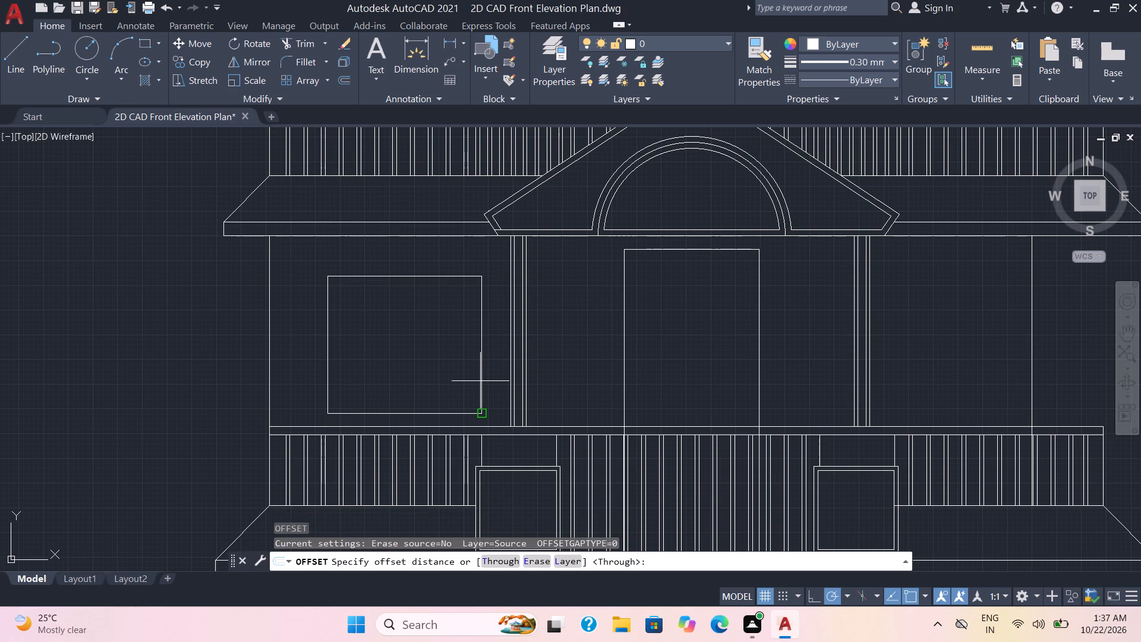
pyautogui.press('2')
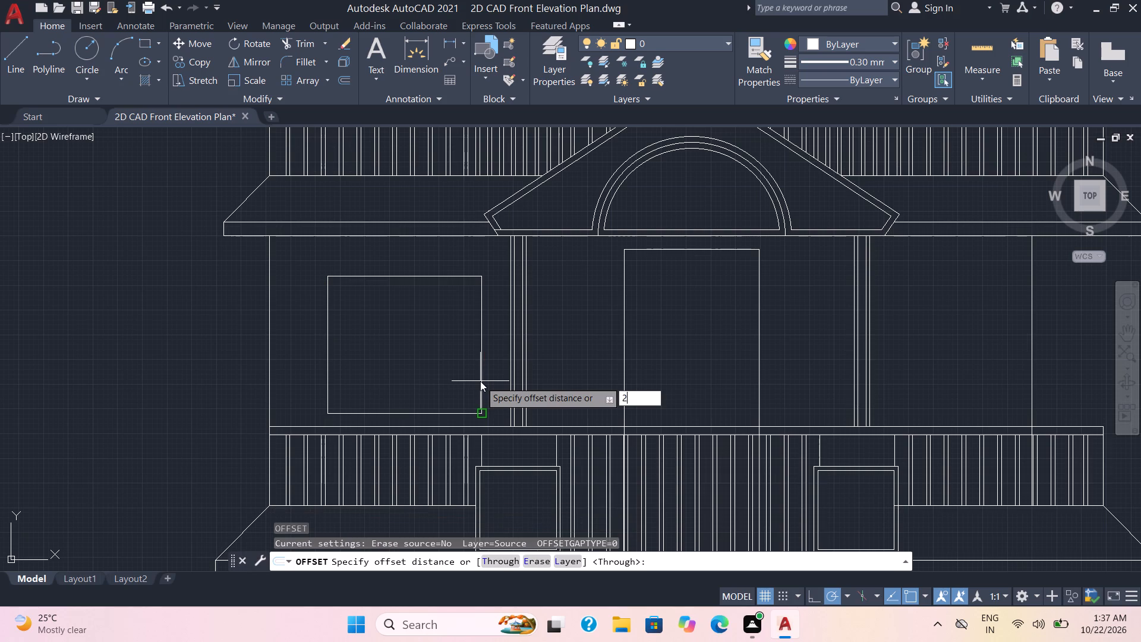
pyautogui.press('Return')
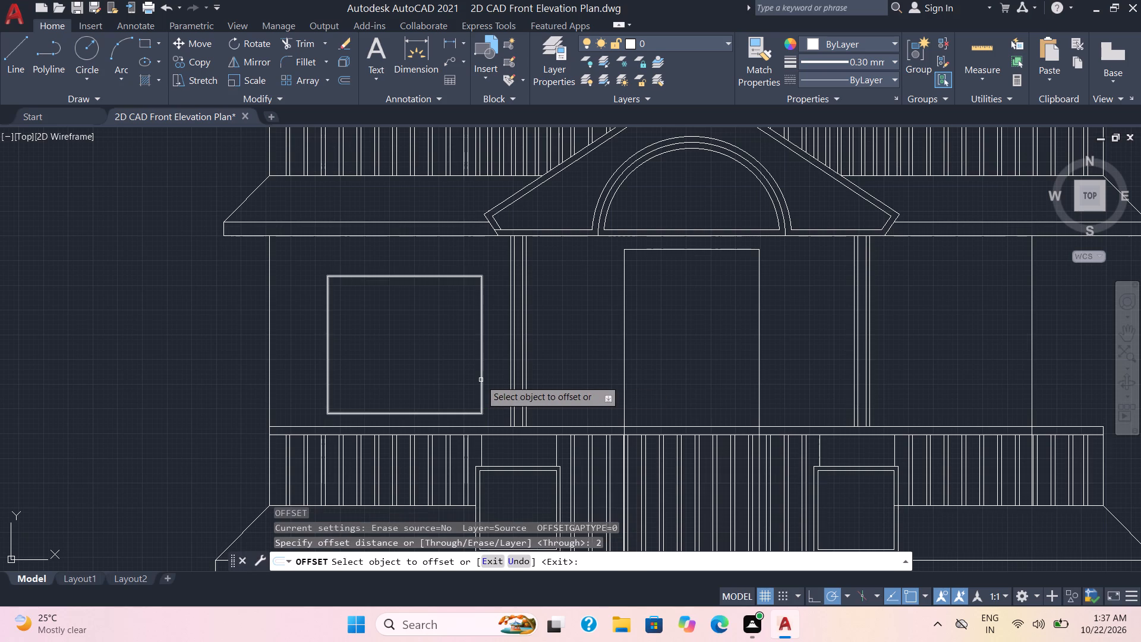
pyautogui.click(481, 380)
pyautogui.click(494, 374)
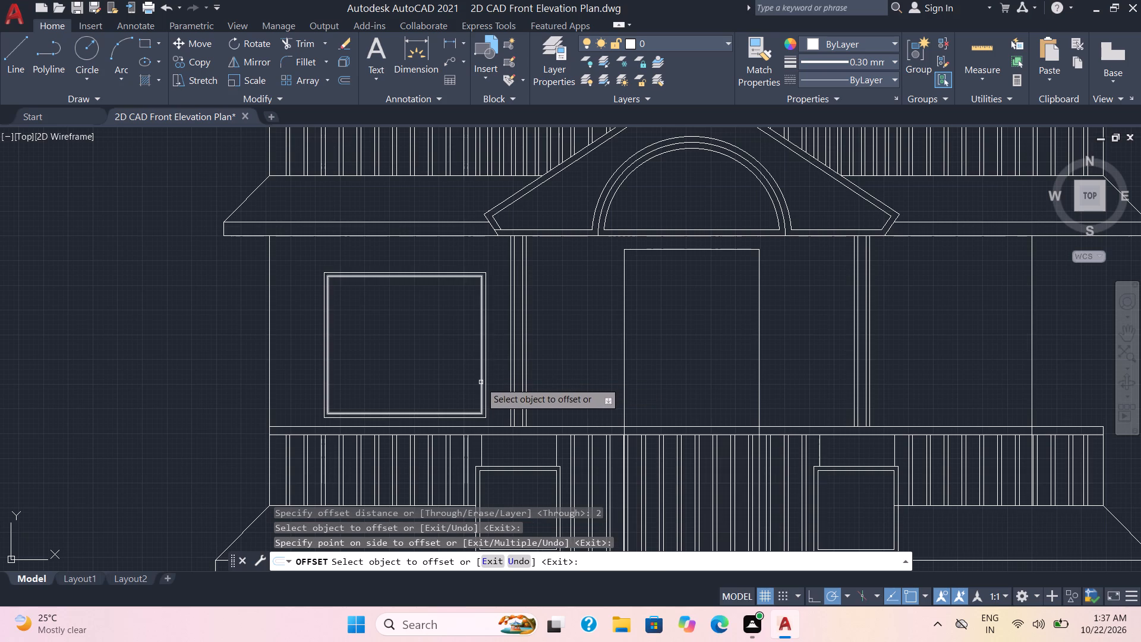
pyautogui.click(481, 382)
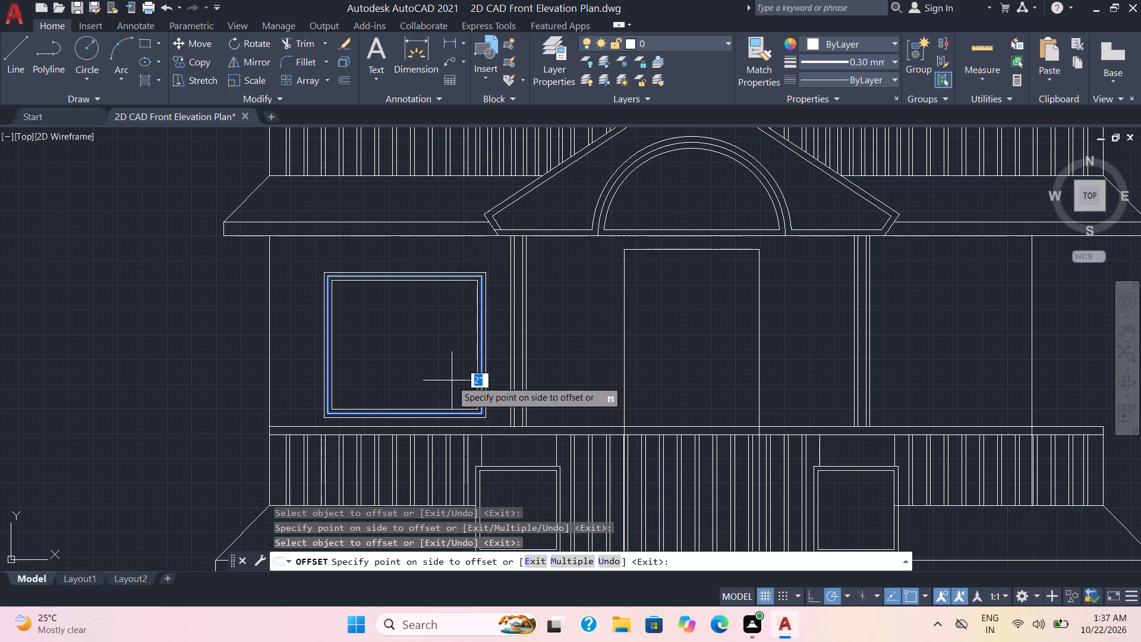
pyautogui.click(452, 380)
pyautogui.scroll(1, 349, 312)
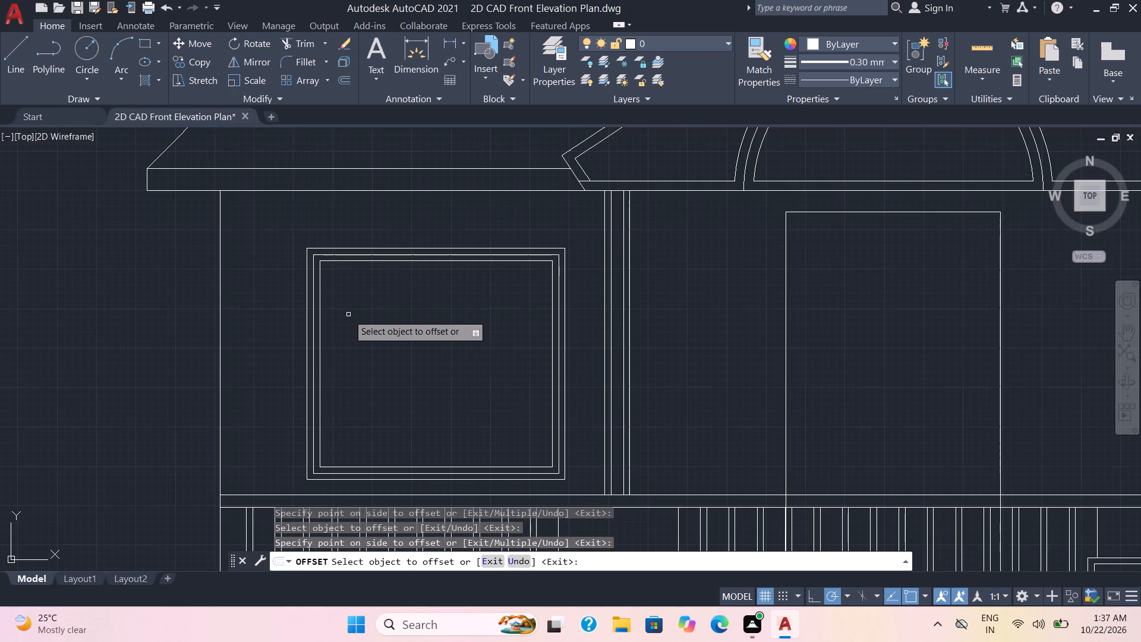
pyautogui.press('Escape')
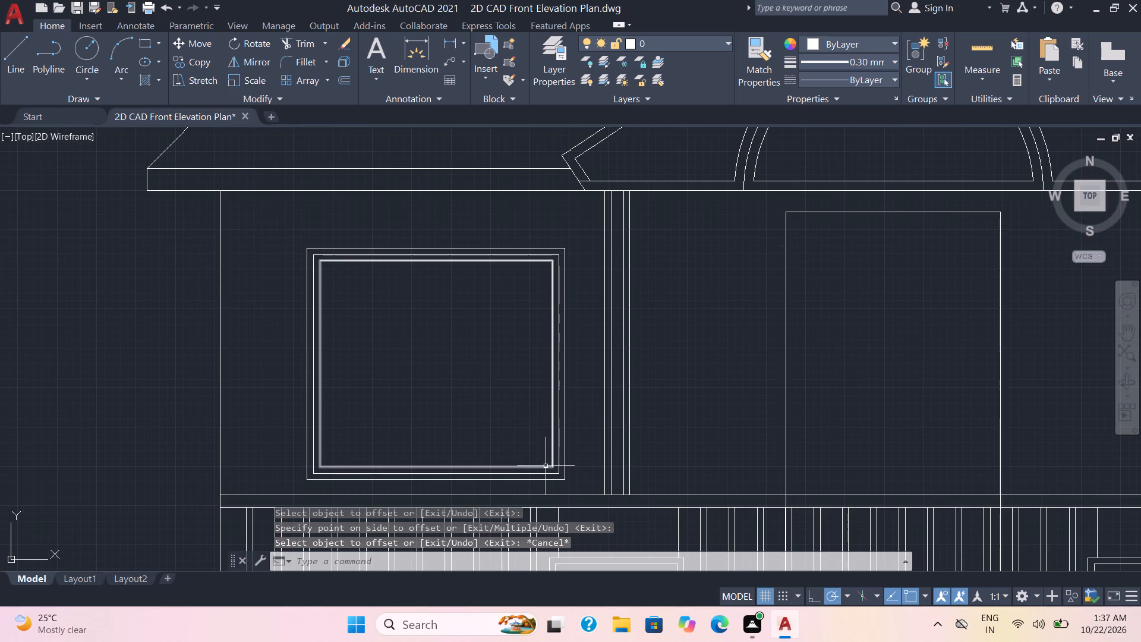
# Explode the innermost window rectangle into separate lines.
pyautogui.click(553, 465)
pyautogui.press('x')
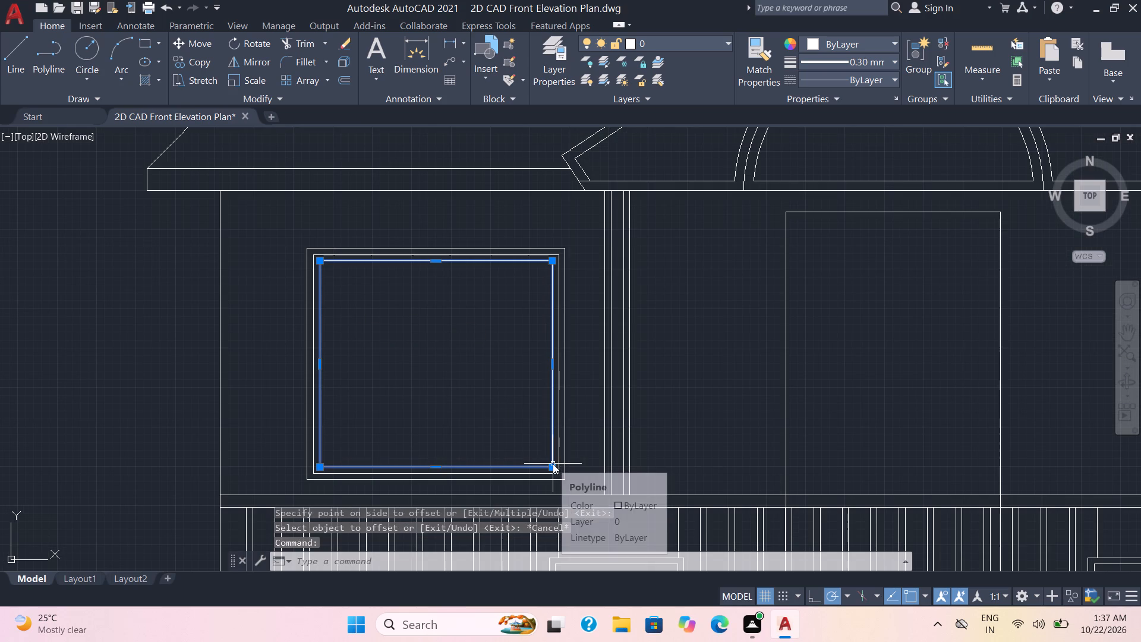
pyautogui.press('Return')
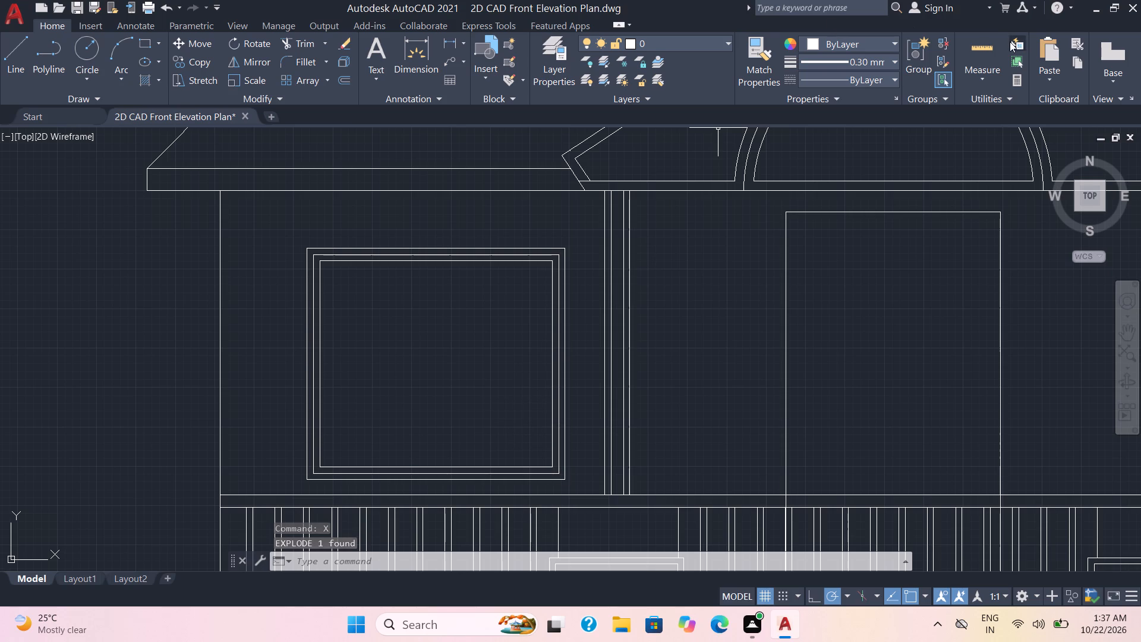
# Measure the width and height of the innermost window opening.
pyautogui.click(986, 50)
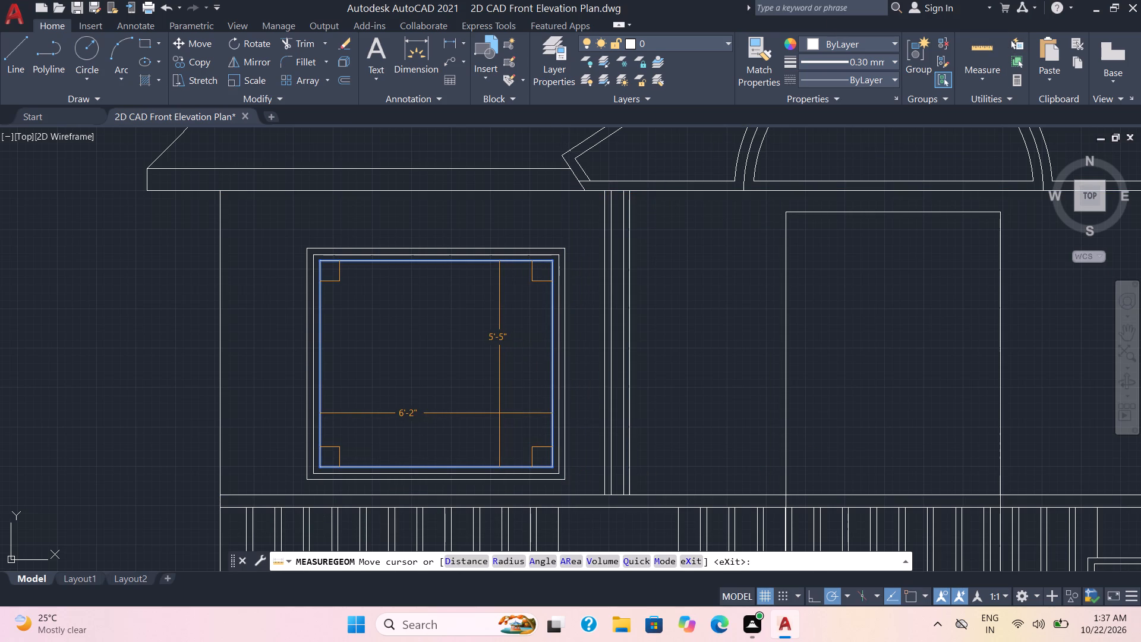
pyautogui.press('Escape')
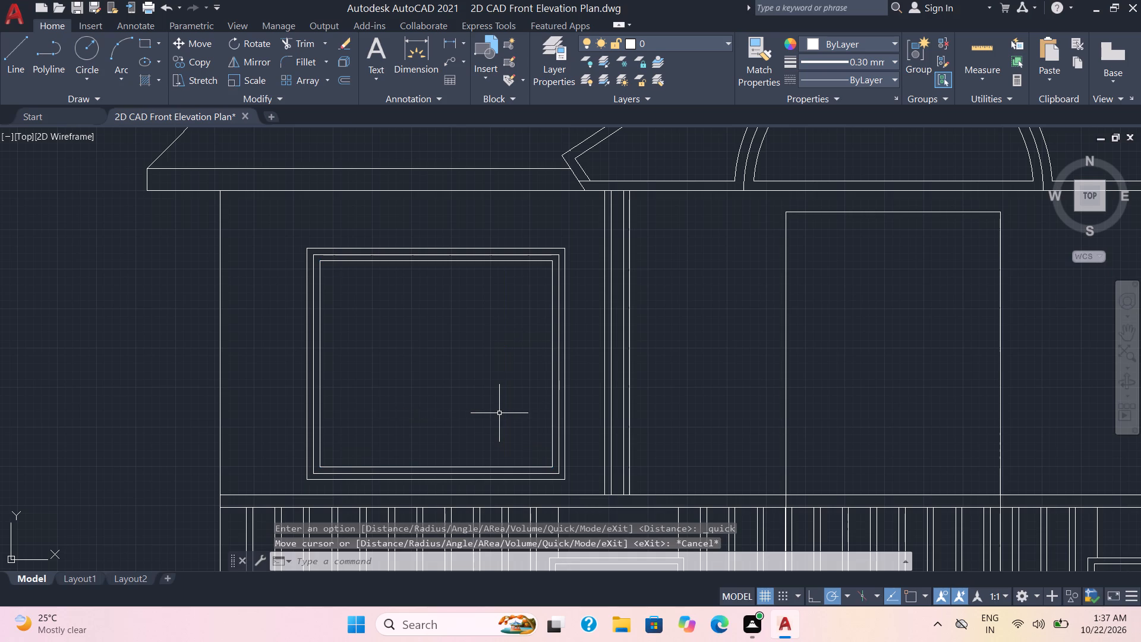
# Offset the right edge of the innermost window opening 3'-1" inward to make a vertical centre line.
pyautogui.press('o')
pyautogui.press('Return')
pyautogui.press('3')
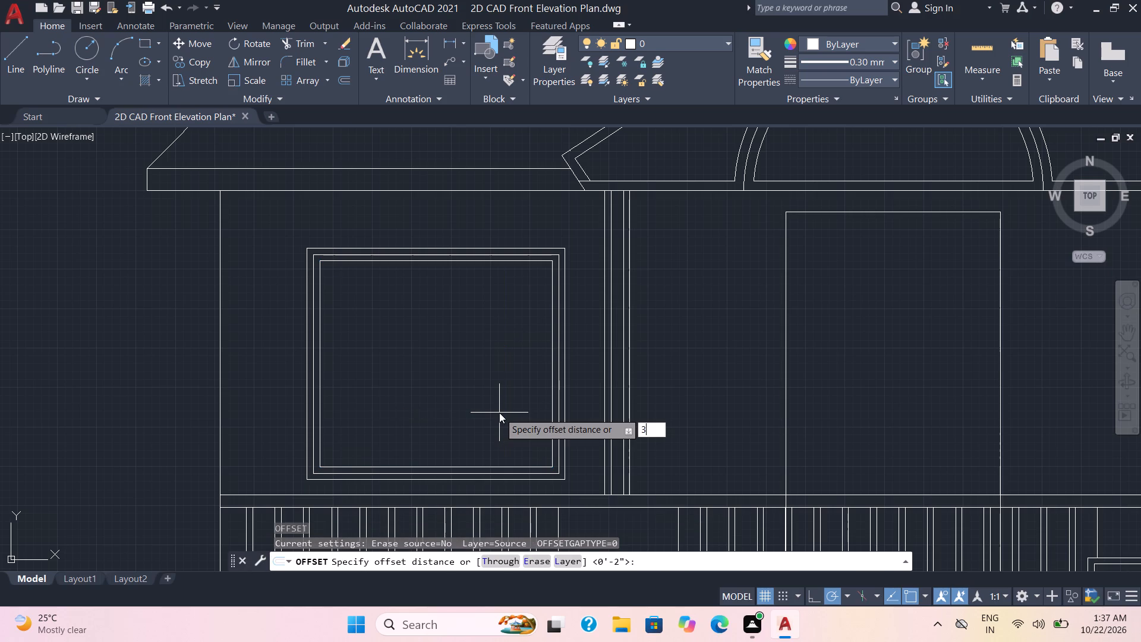
pyautogui.write("'1")
pyautogui.press('Return')
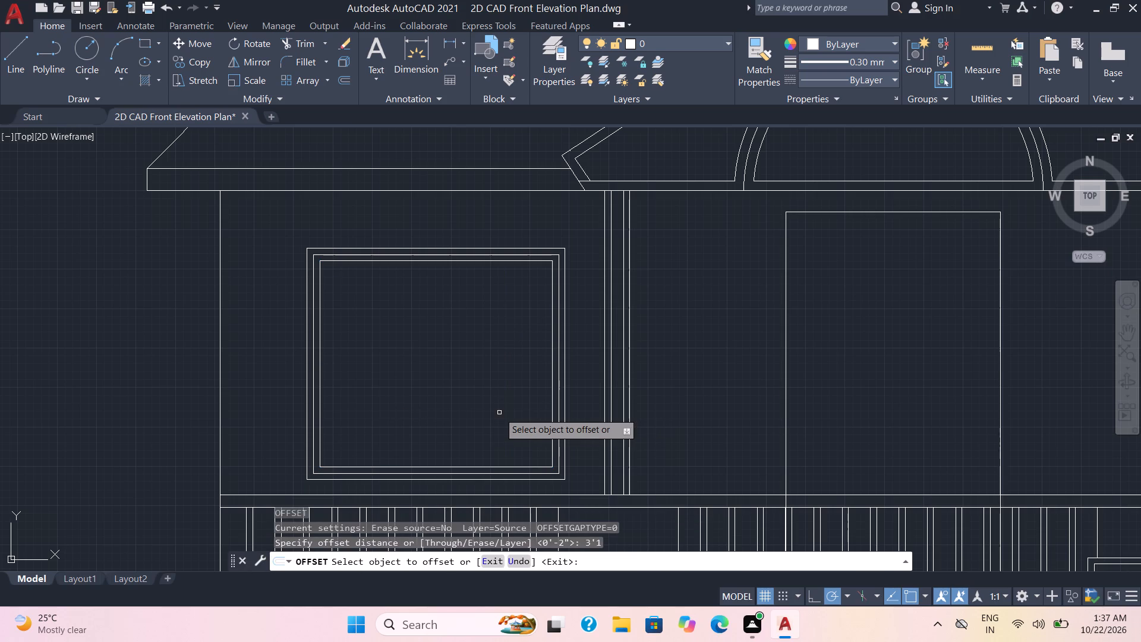
pyautogui.click(551, 391)
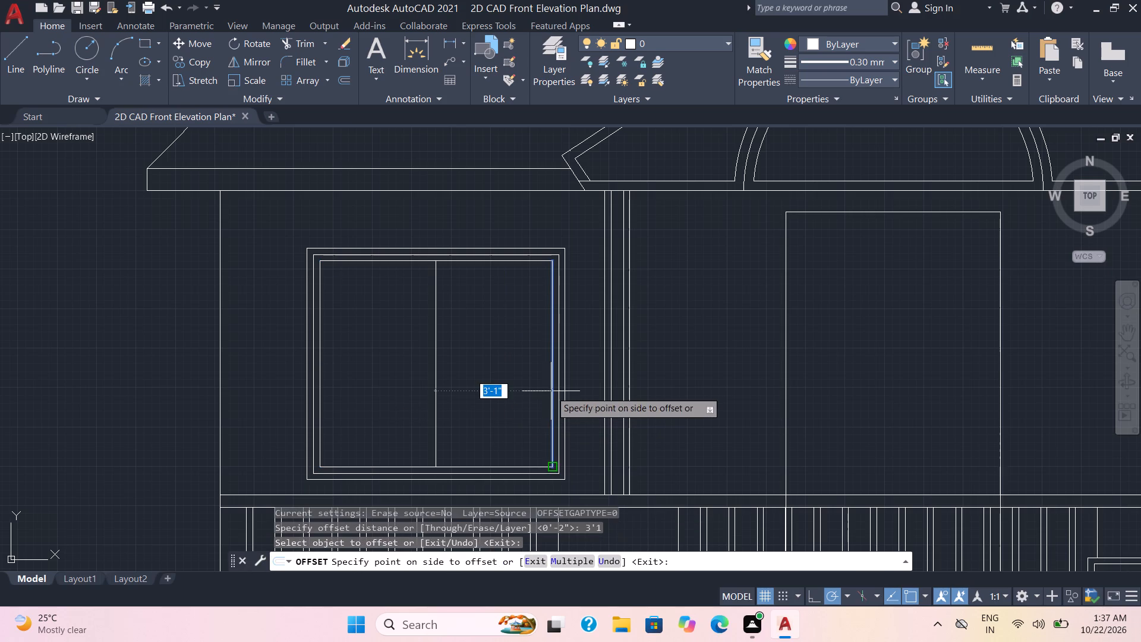
pyautogui.click(483, 397)
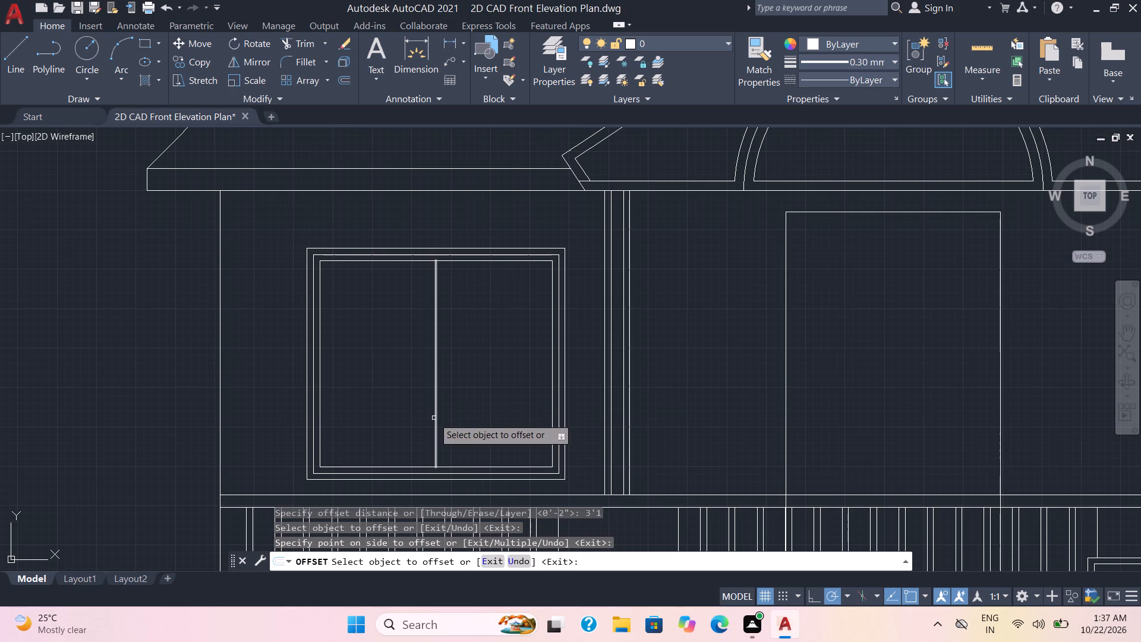
# Form the window's central mullion by offsetting the centre line 1" to each side and deleting the original centre line.
pyautogui.click(436, 416)
pyautogui.press('1')
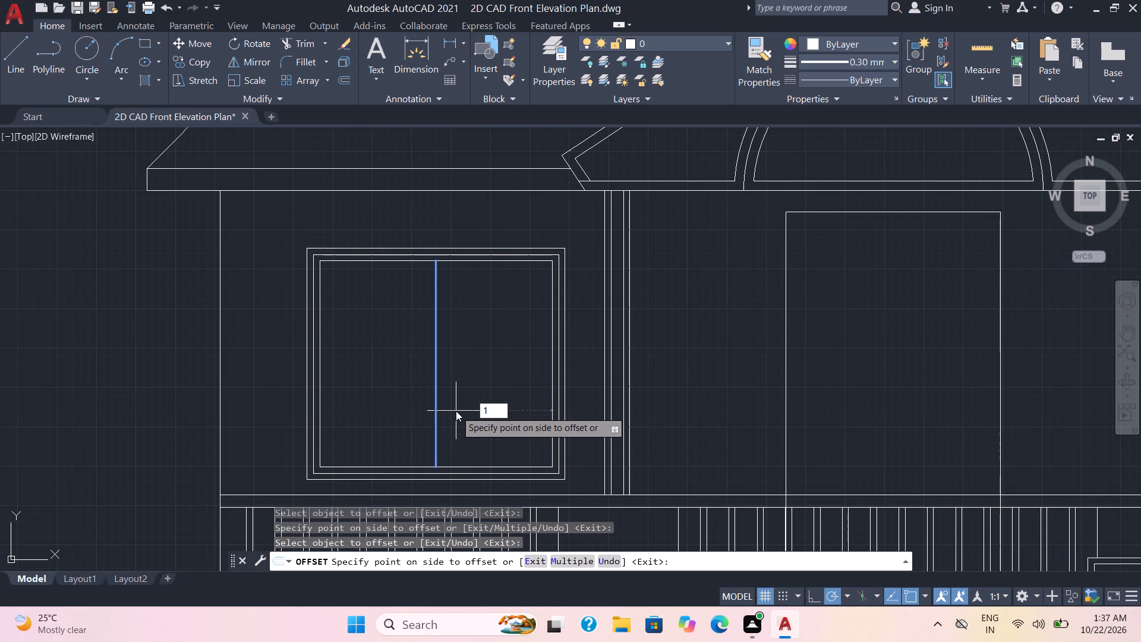
pyautogui.press('Return')
pyautogui.click(435, 417)
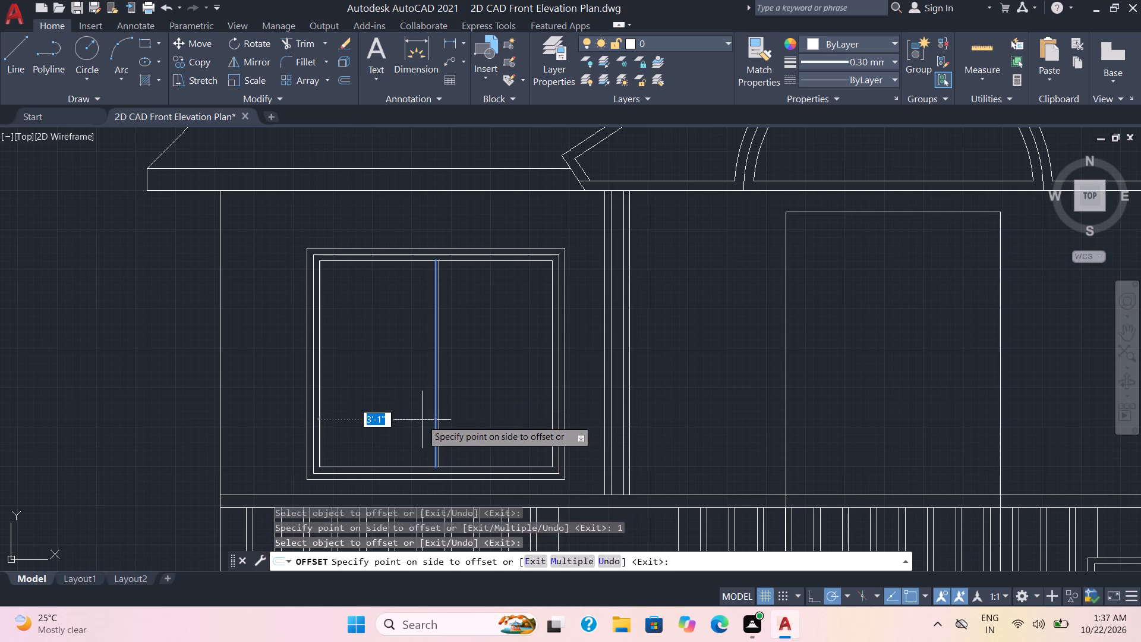
pyautogui.press('1')
pyautogui.press('Return')
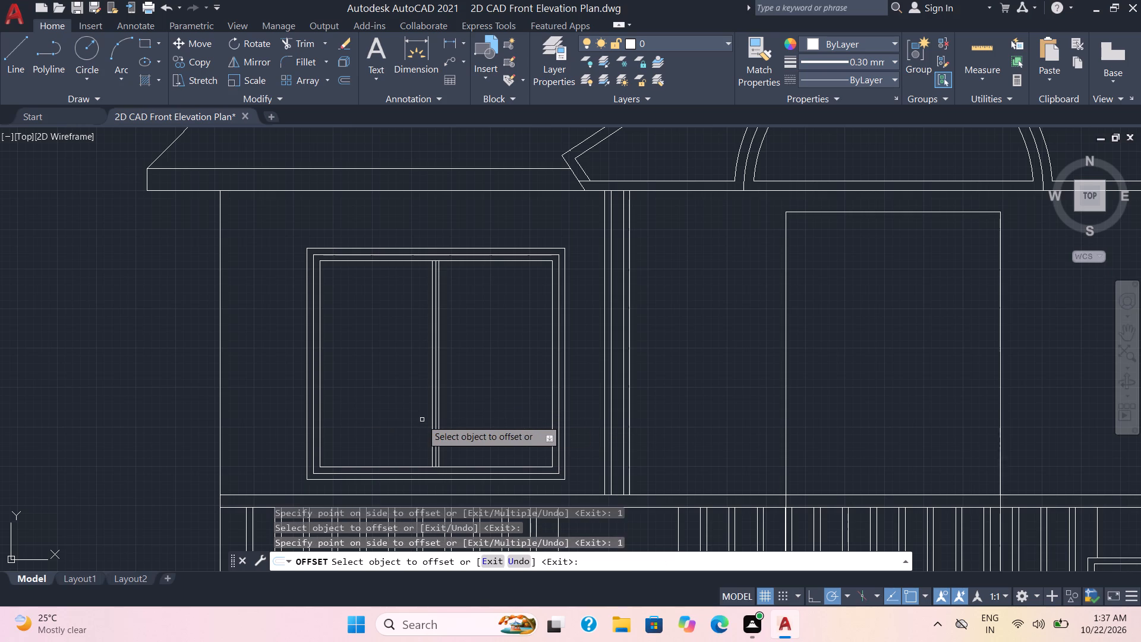
pyautogui.scroll(2, 427, 417)
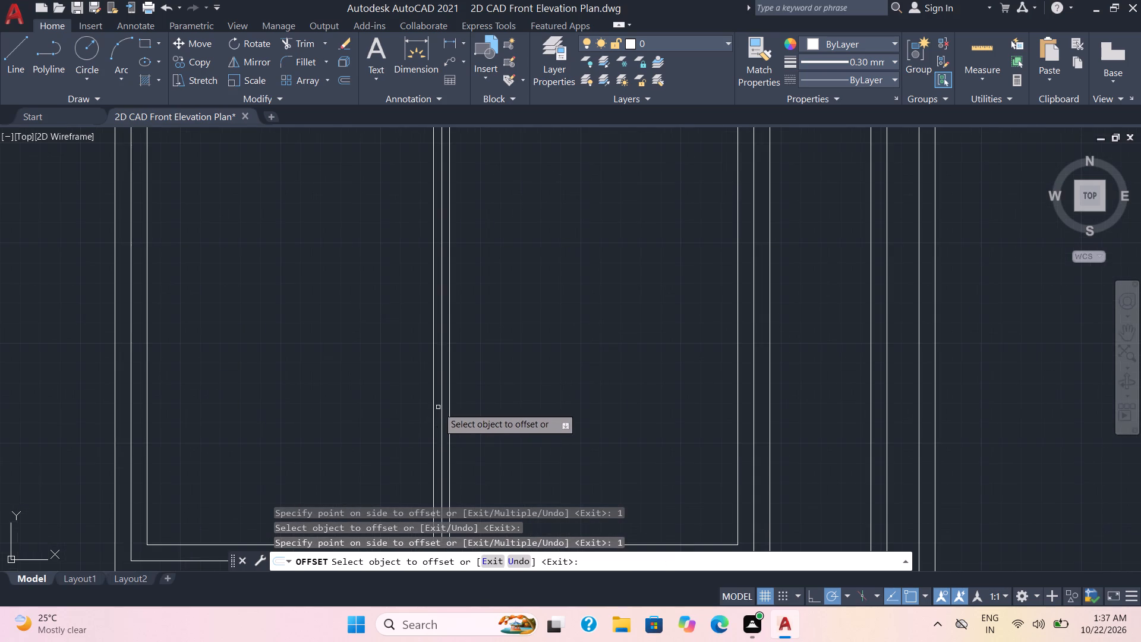
pyautogui.press('Escape')
pyautogui.click(441, 405)
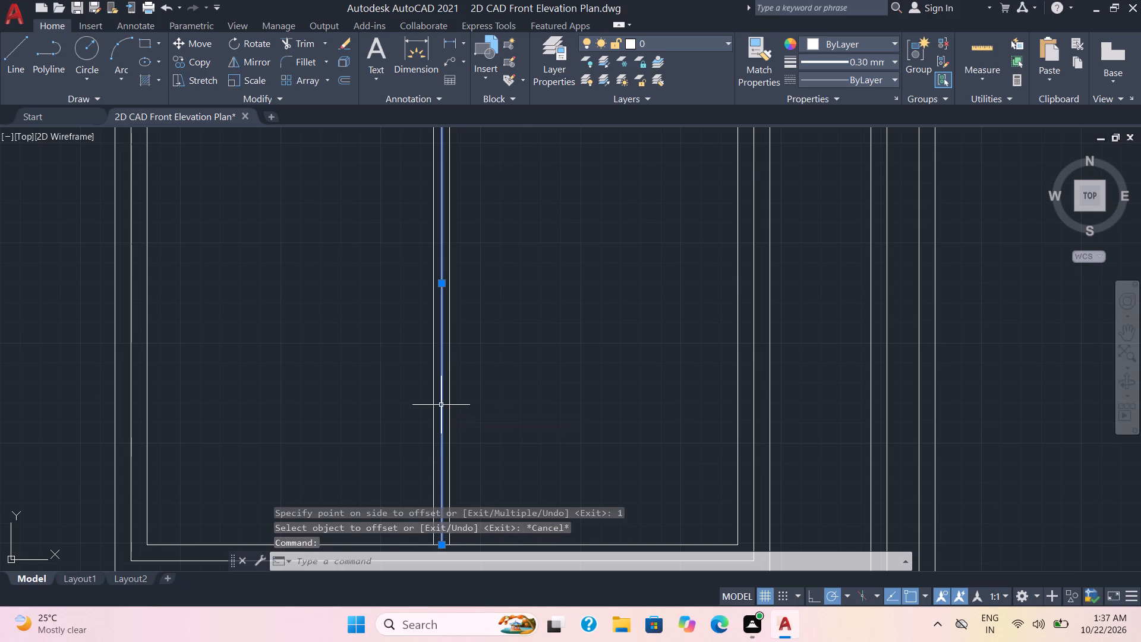
pyautogui.press('Delete')
# Copy the complete two-pane window horizontally 23'-0" into the bay right of the entrance door on the middle storey.
pyautogui.scroll(-4, 486, 399)
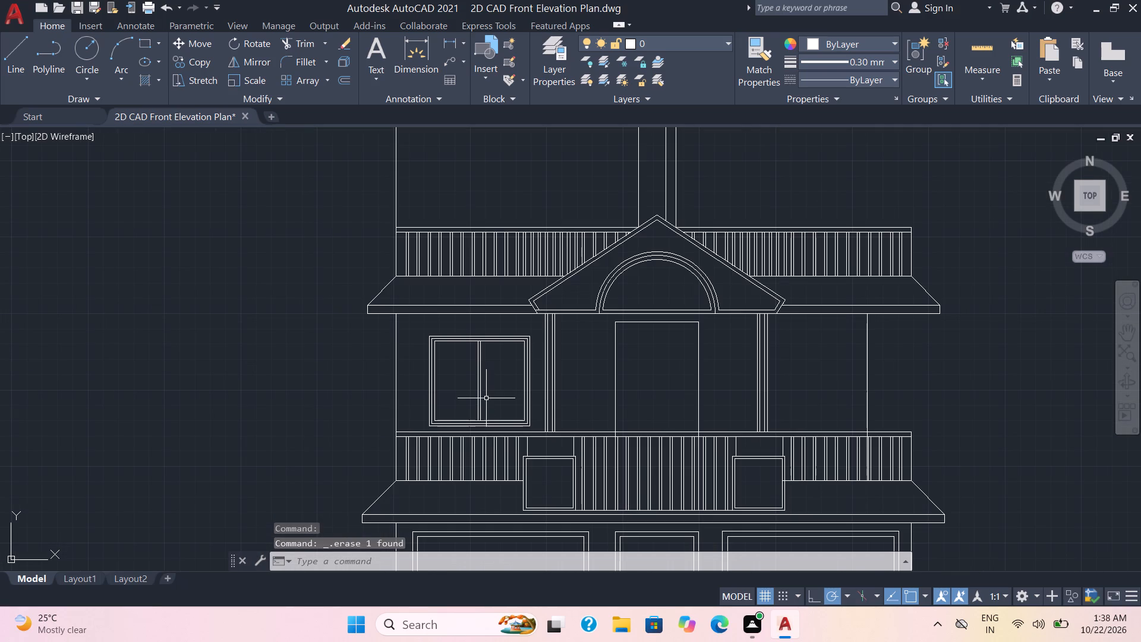
pyautogui.click(538, 403)
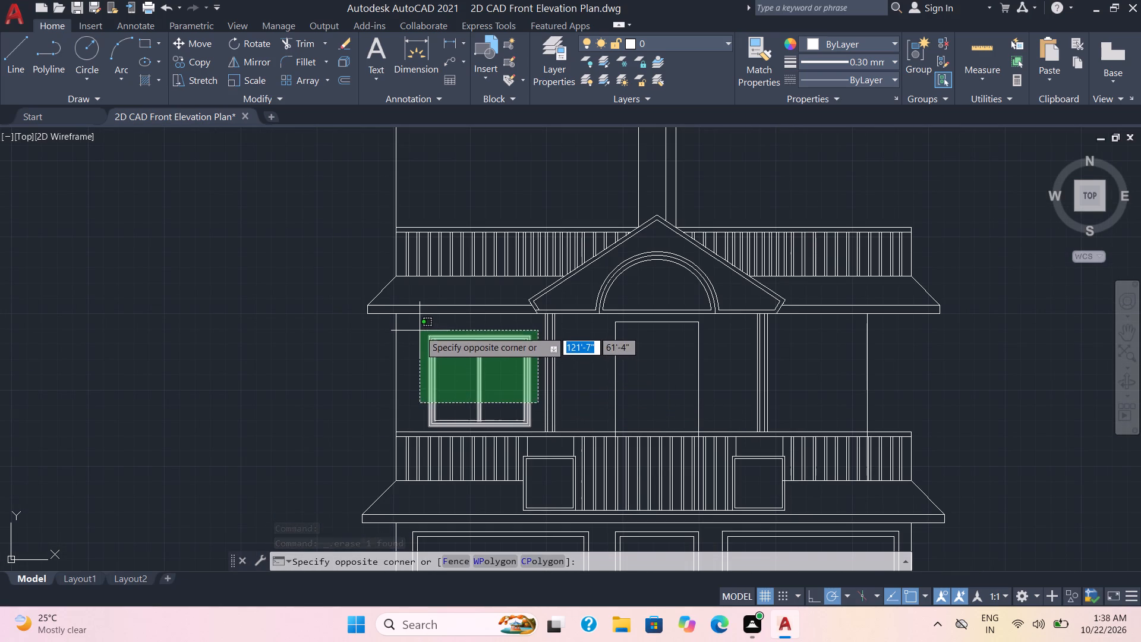
pyautogui.click(420, 331)
pyautogui.scroll(3, 436, 350)
pyautogui.moveTo(469, 399); pyautogui.dragTo(414, 266, button='middle')
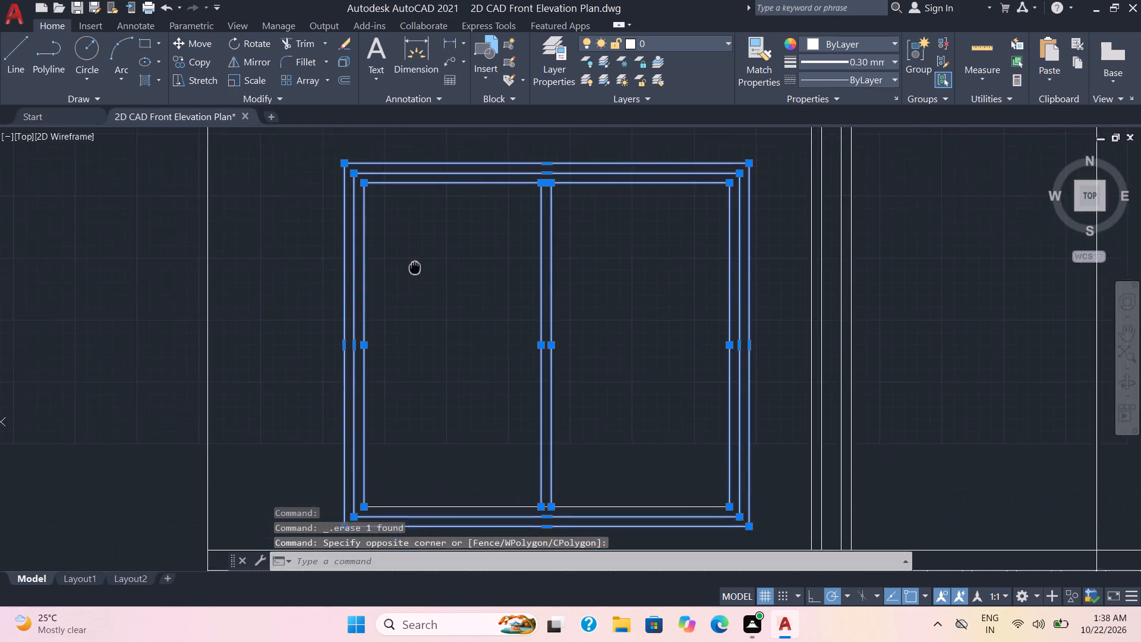
pyautogui.moveTo(414, 266); pyautogui.dragTo(397, 212, button='middle')
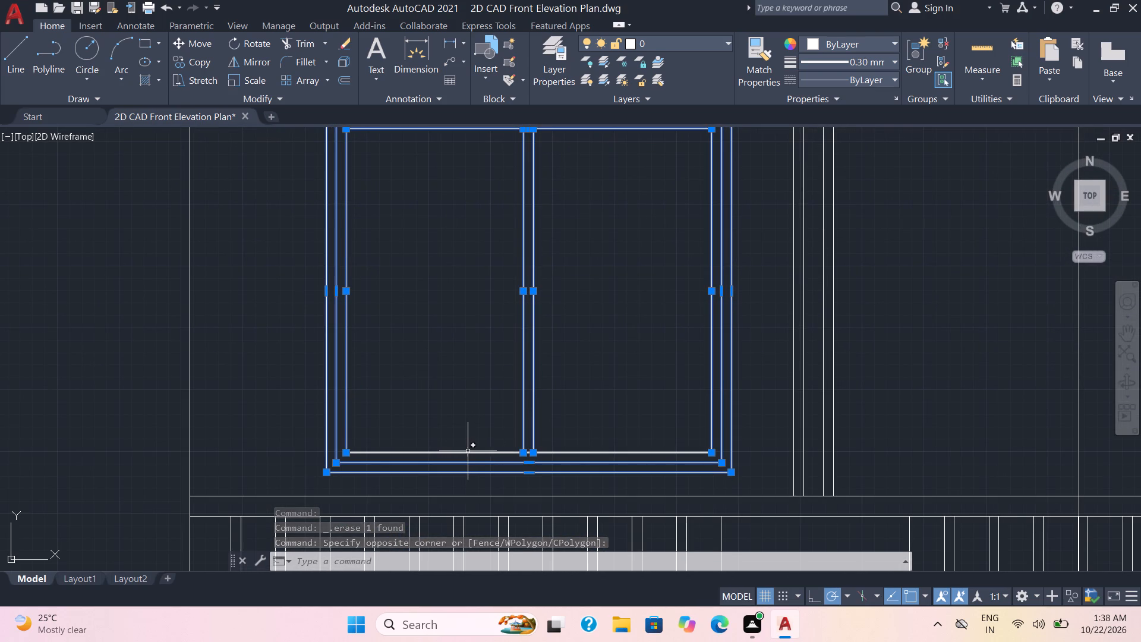
pyautogui.click(468, 451)
pyautogui.press('c')
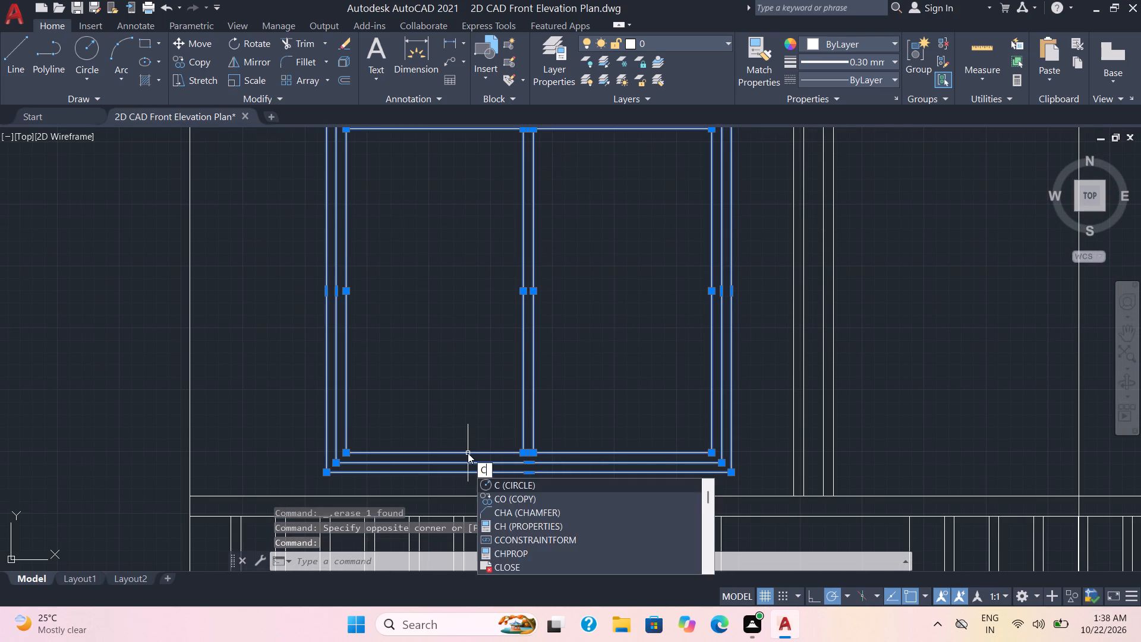
pyautogui.press('0')
pyautogui.press('Return')
pyautogui.scroll(-2, 459, 396)
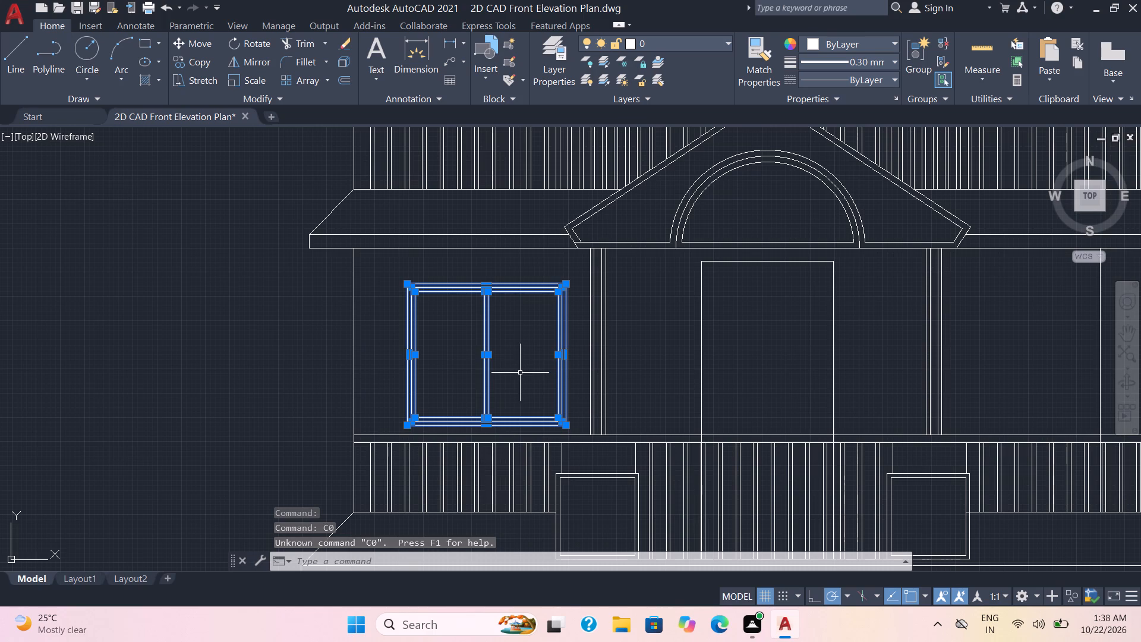
pyautogui.press('c')
pyautogui.press('o')
pyautogui.press('Return')
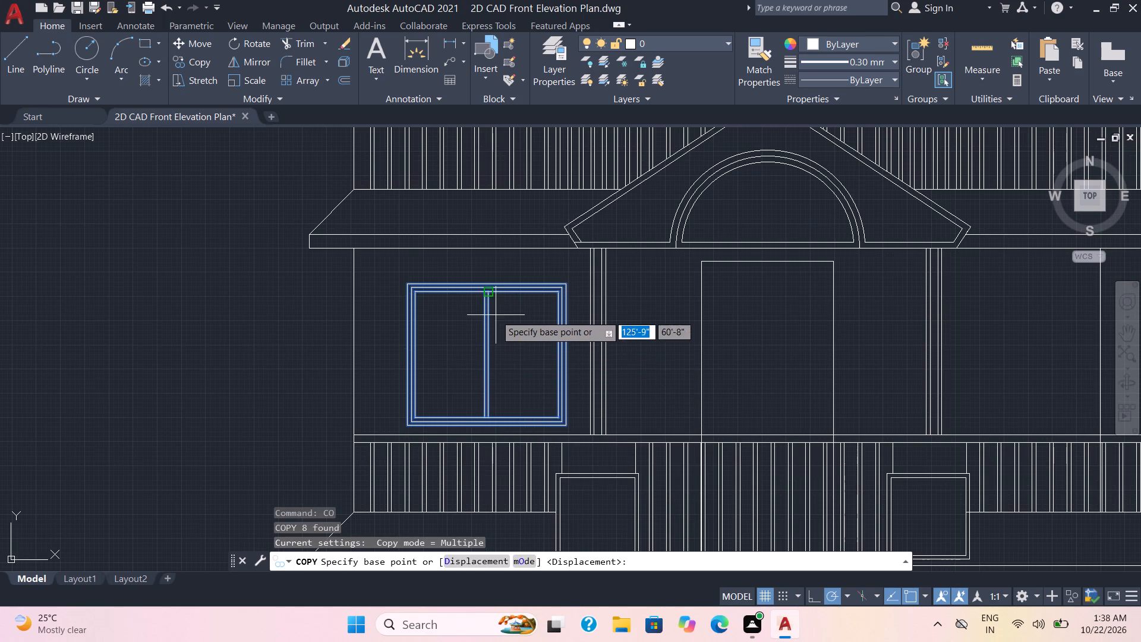
pyautogui.click(529, 349)
pyautogui.scroll(-2, 865, 360)
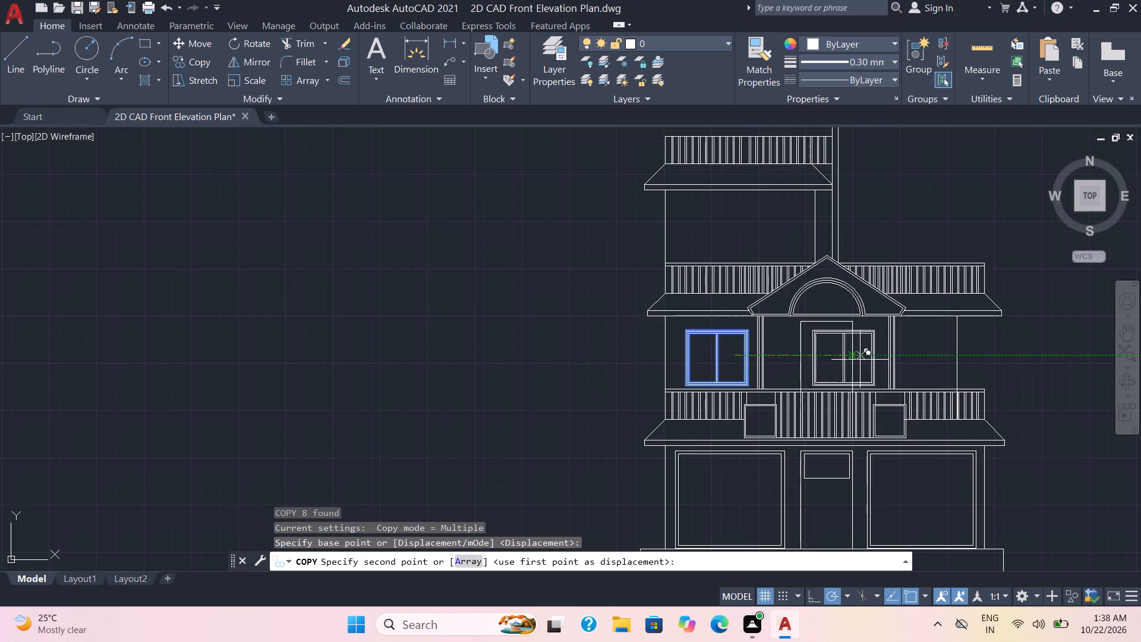
pyautogui.scroll(3, 950, 359)
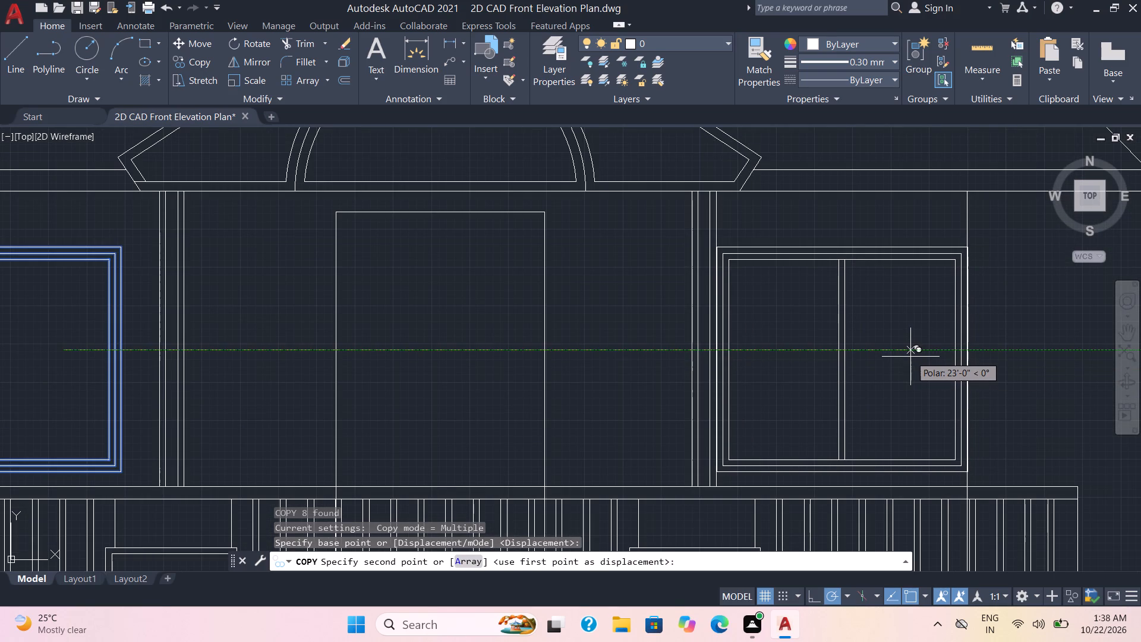
pyautogui.scroll(2, 910, 357)
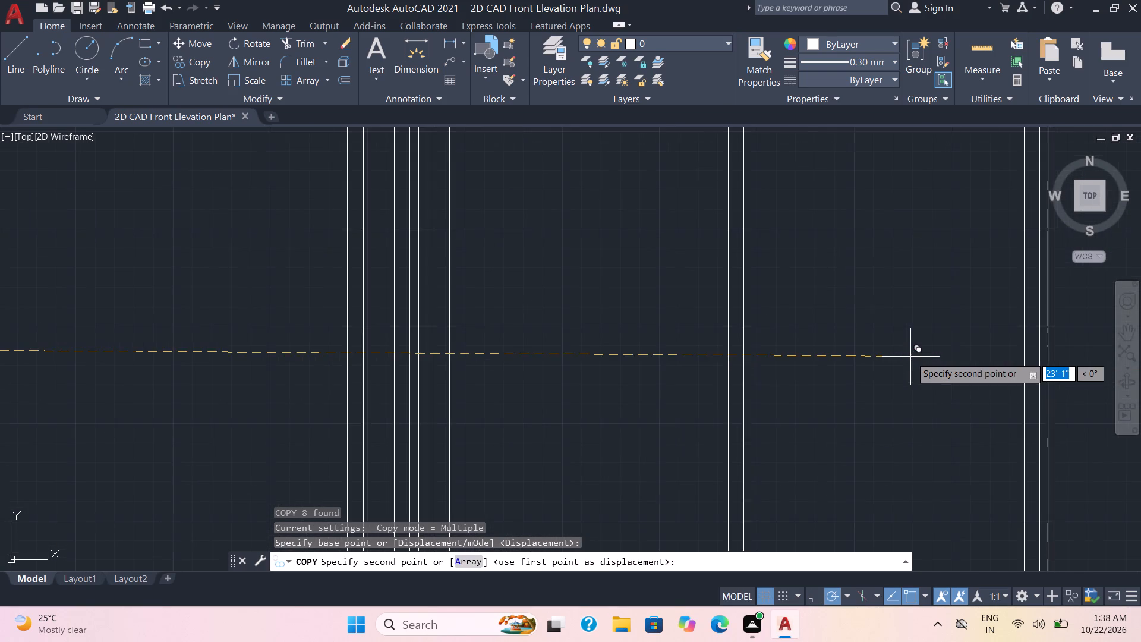
pyautogui.scroll(-4, 910, 357)
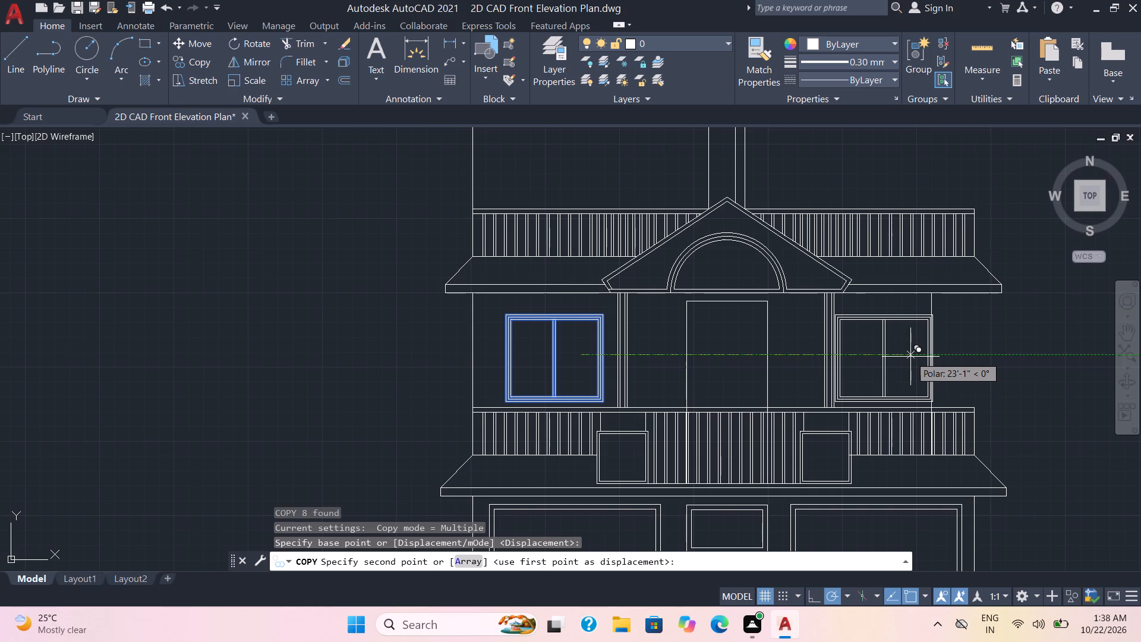
pyautogui.scroll(2, 910, 357)
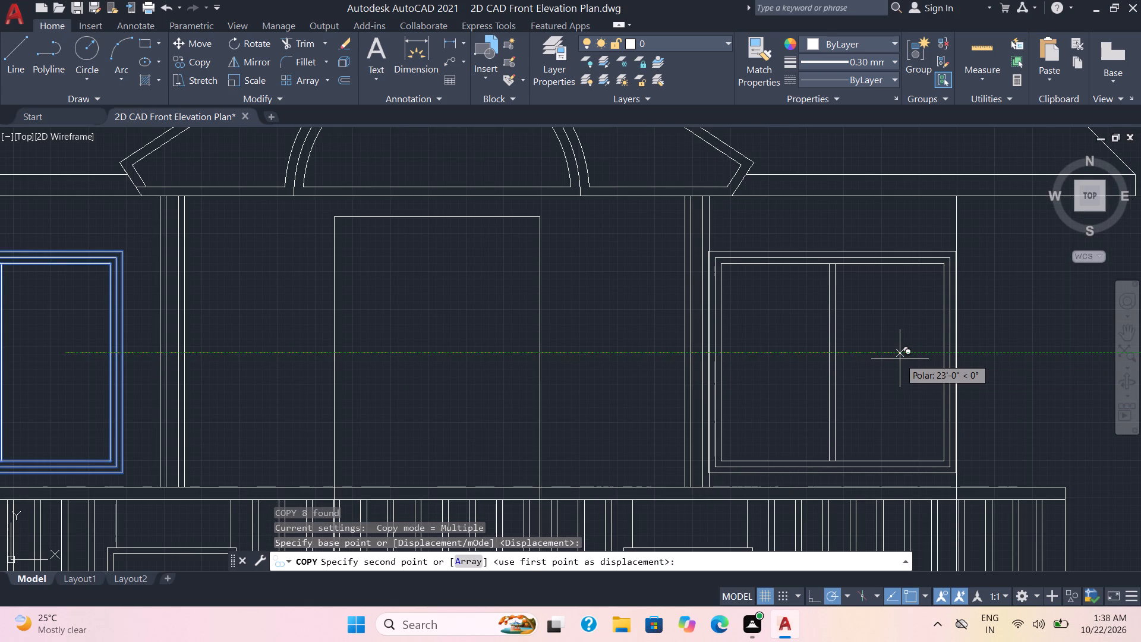
pyautogui.click(900, 358)
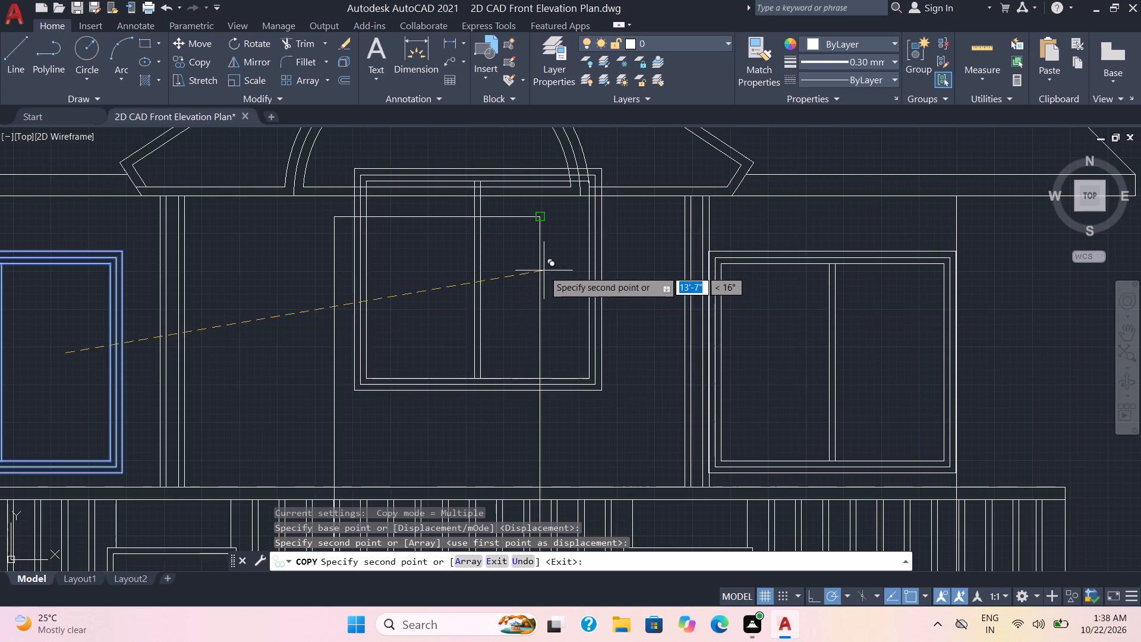
# Place another copy of the window 13'-10" straight up, in the left bay of the upper storey.
pyautogui.scroll(-2, 544, 270)
pyautogui.moveTo(475, 263); pyautogui.dragTo(522, 392, button='middle')
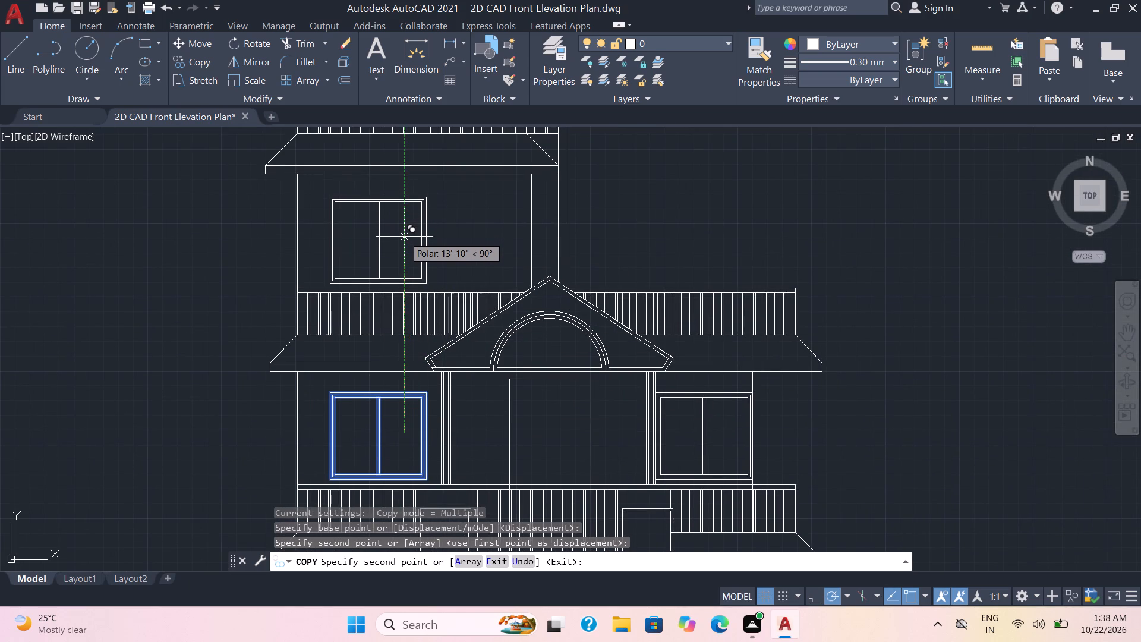
pyautogui.click(404, 237)
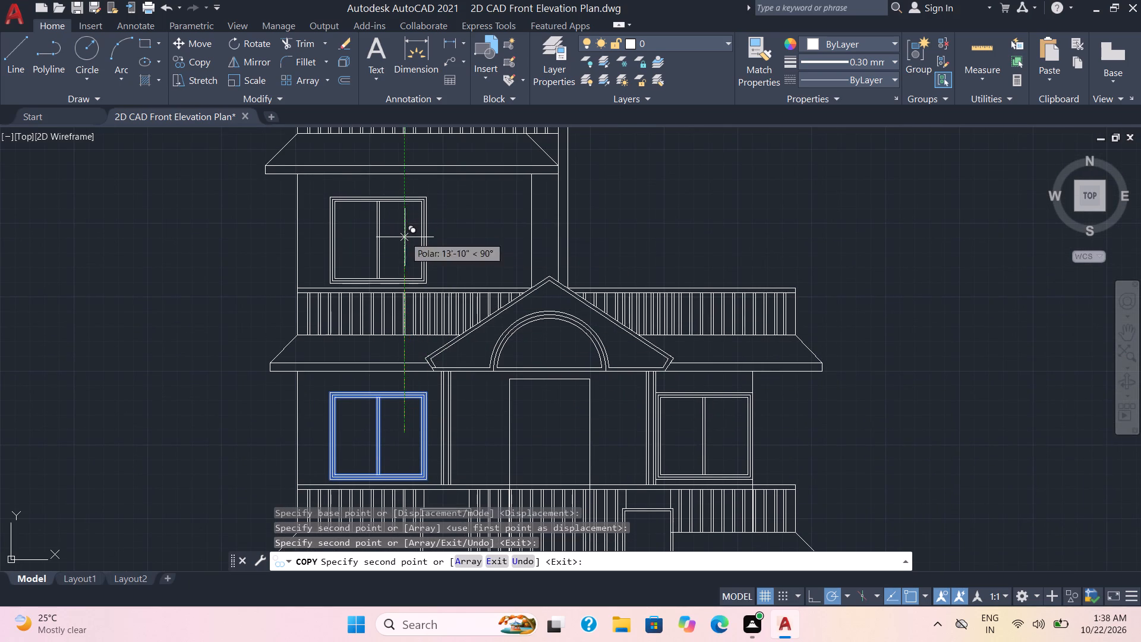
pyautogui.press('Escape')
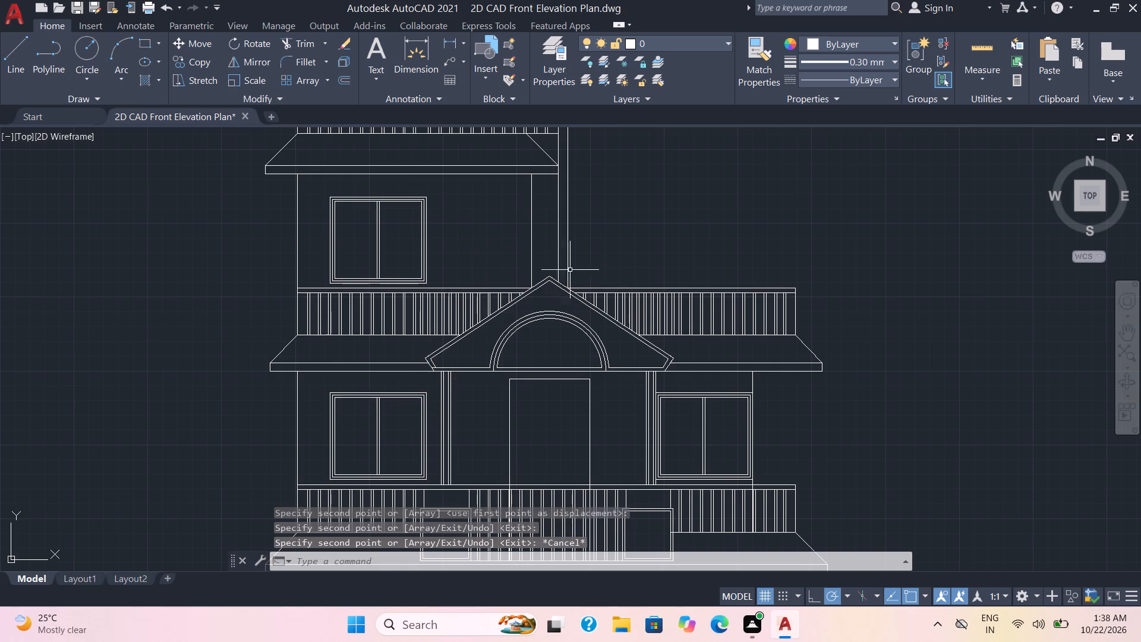
# Delete the two outer frame rectangles of the copied window in the middle storey's right bay.
pyautogui.scroll(2, 726, 395)
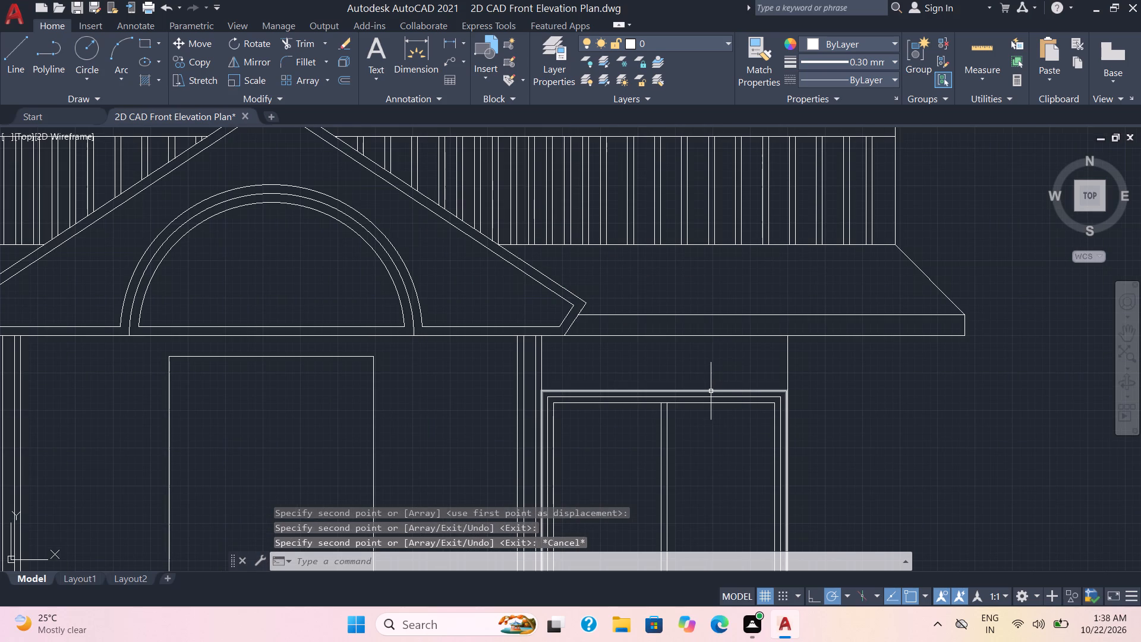
pyautogui.click(711, 391)
pyautogui.press('Delete')
pyautogui.scroll(-2, 714, 391)
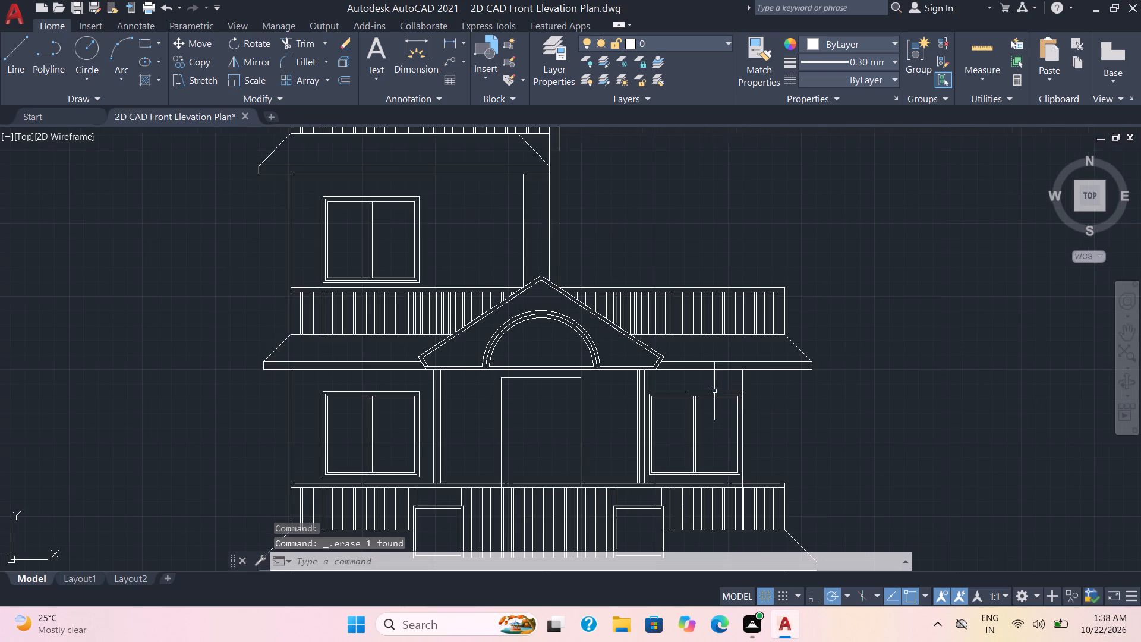
pyautogui.scroll(1, 720, 438)
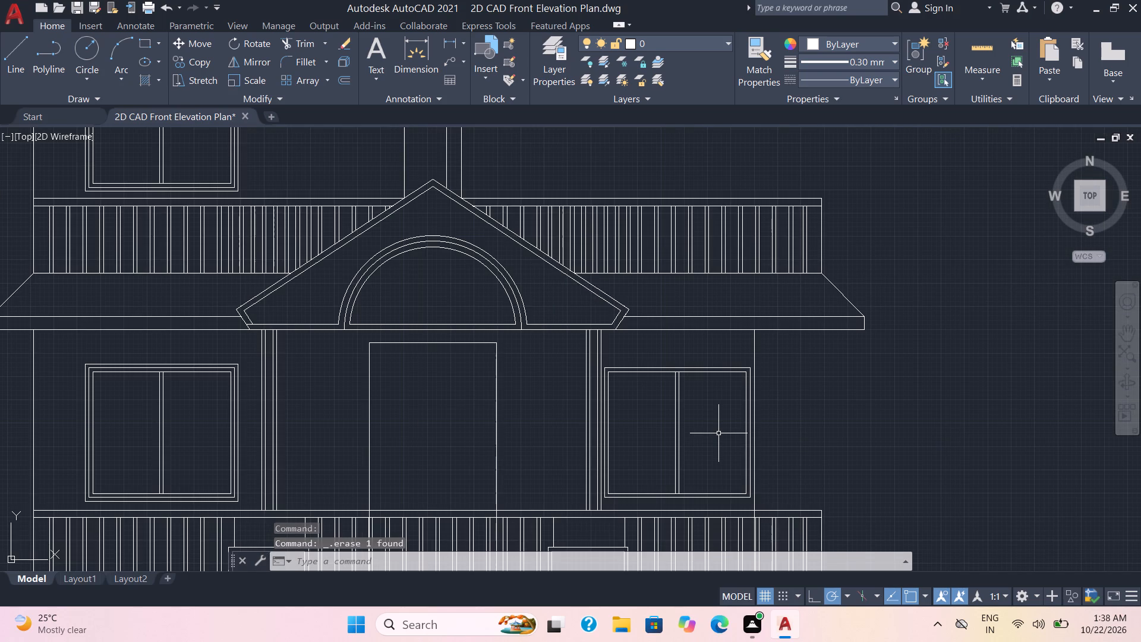
pyautogui.scroll(-1, 718, 428)
pyautogui.scroll(2, 716, 408)
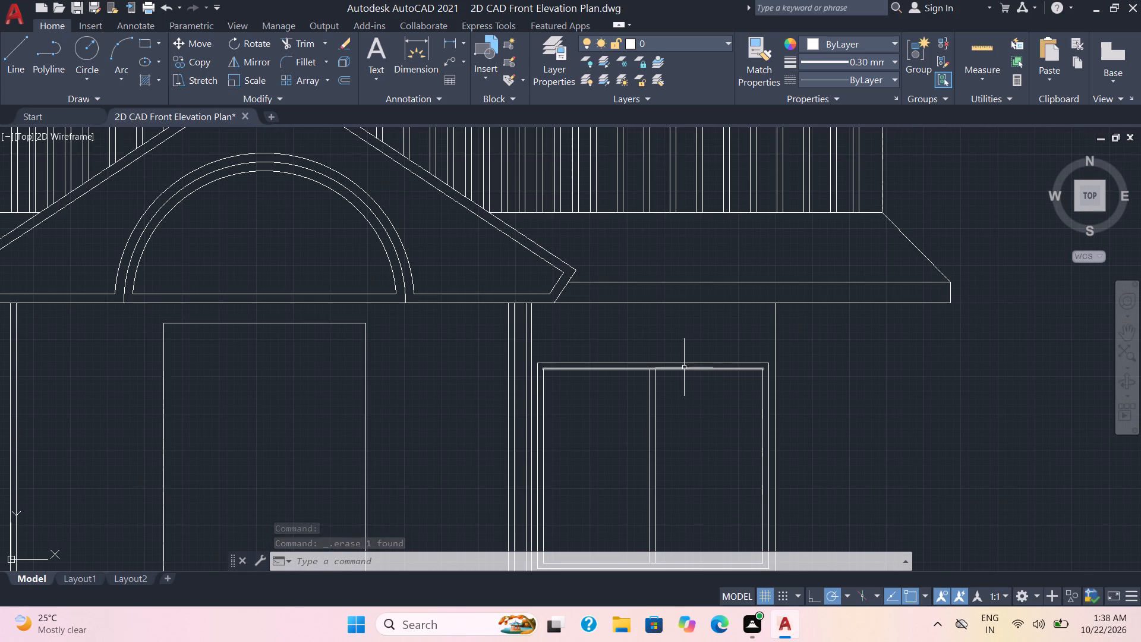
pyautogui.click(684, 363)
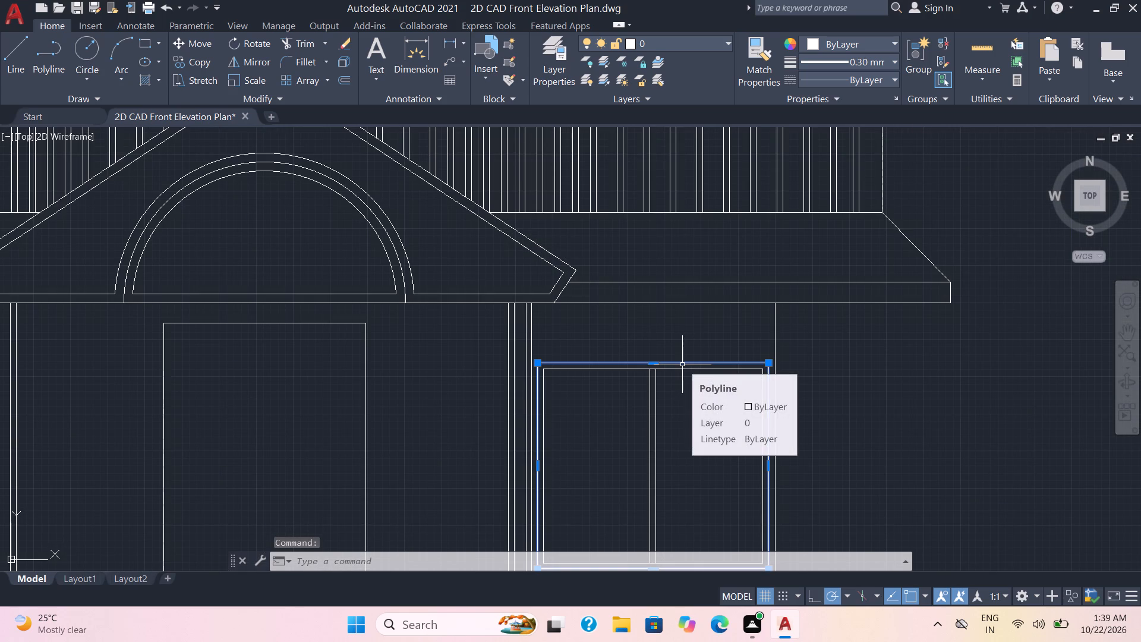
pyautogui.press('Delete')
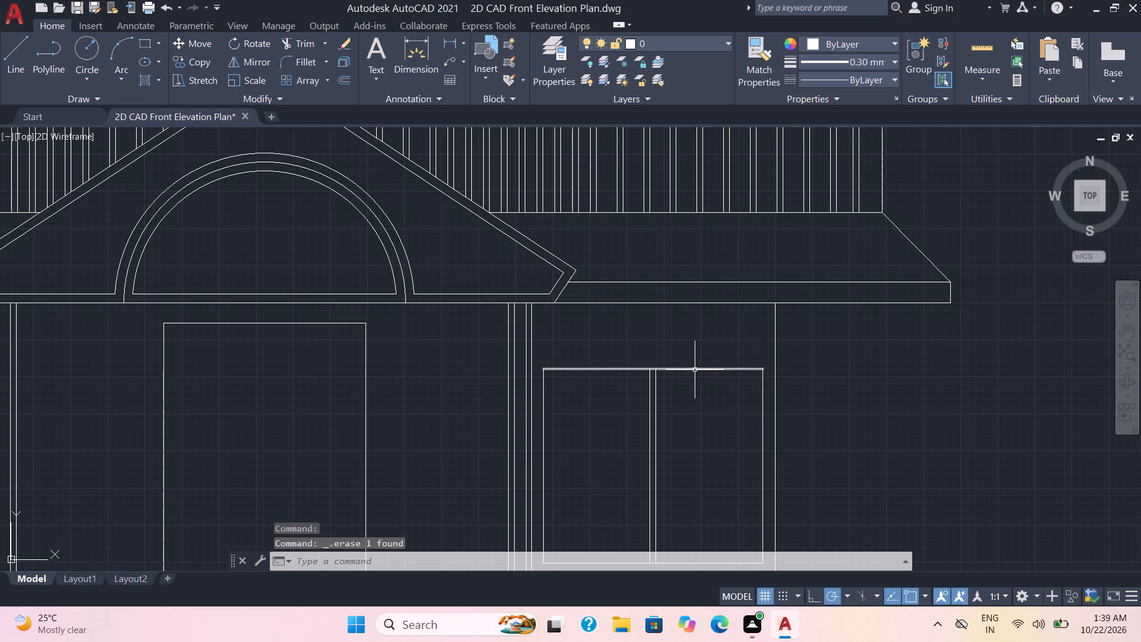
# Join the four remaining outline lines of the right-bay window into a single polyline.
pyautogui.scroll(-1, 702, 401)
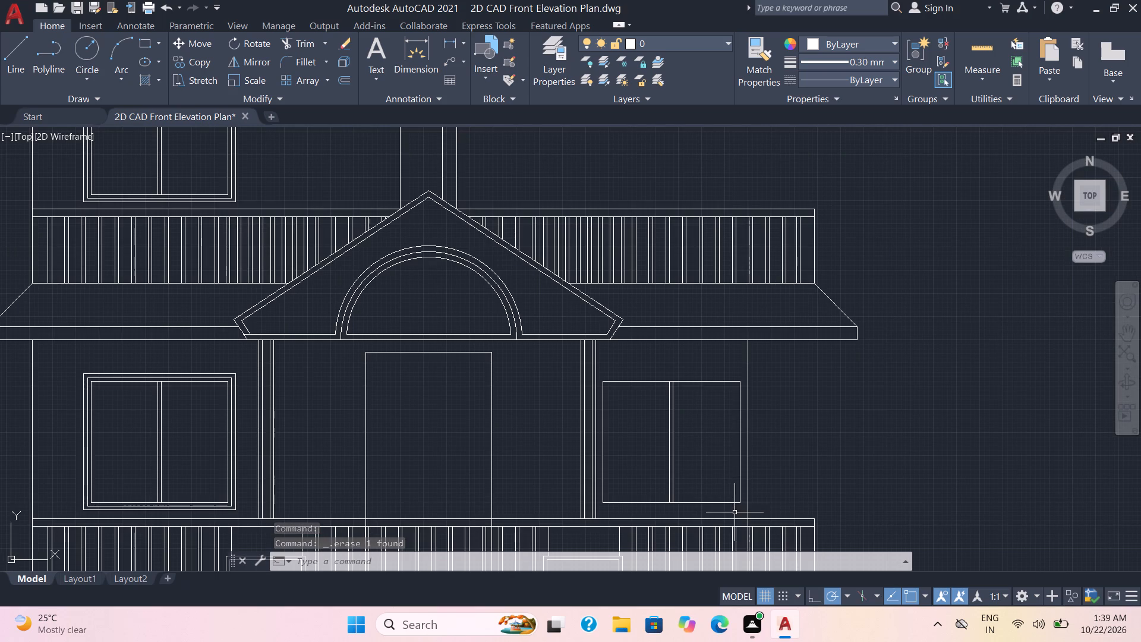
pyautogui.click(743, 509)
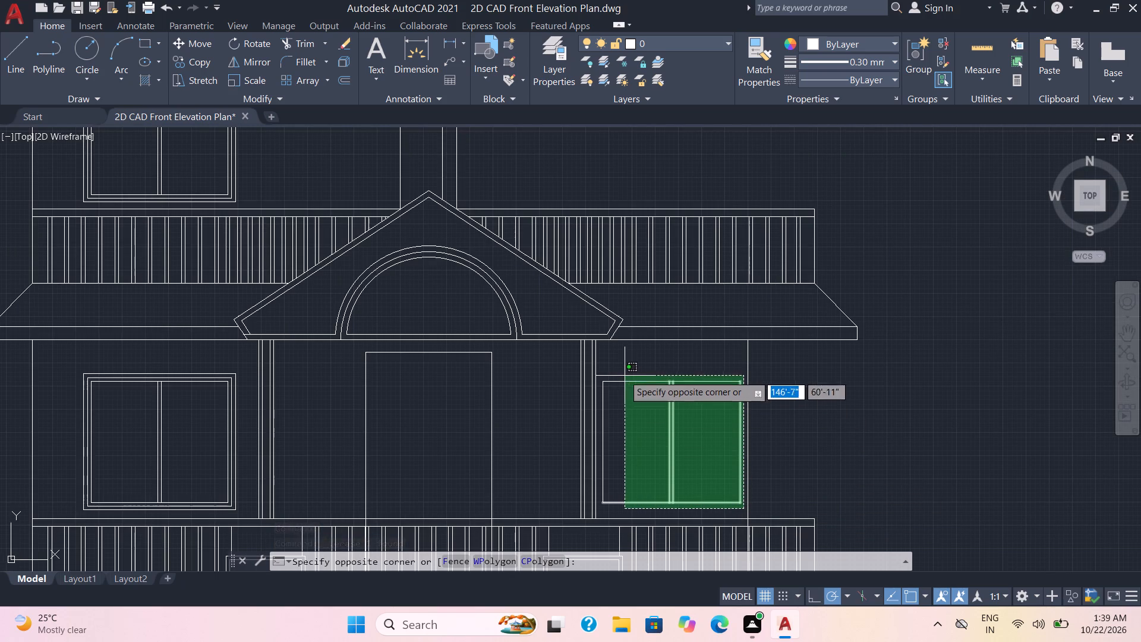
pyautogui.click(601, 376)
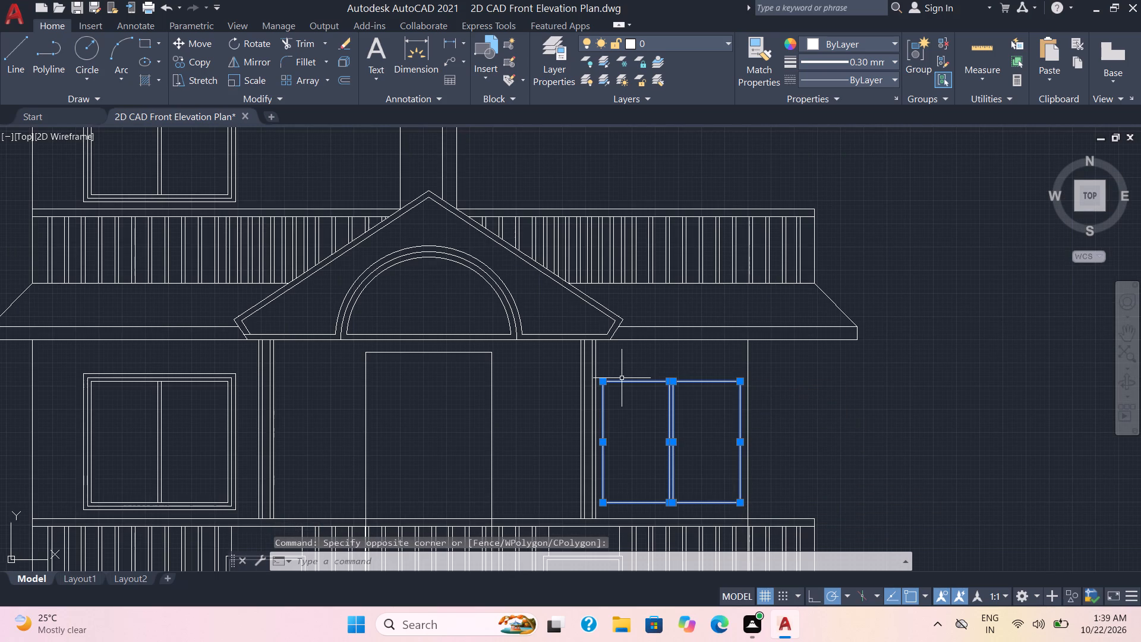
pyautogui.press('j')
pyautogui.press('Return')
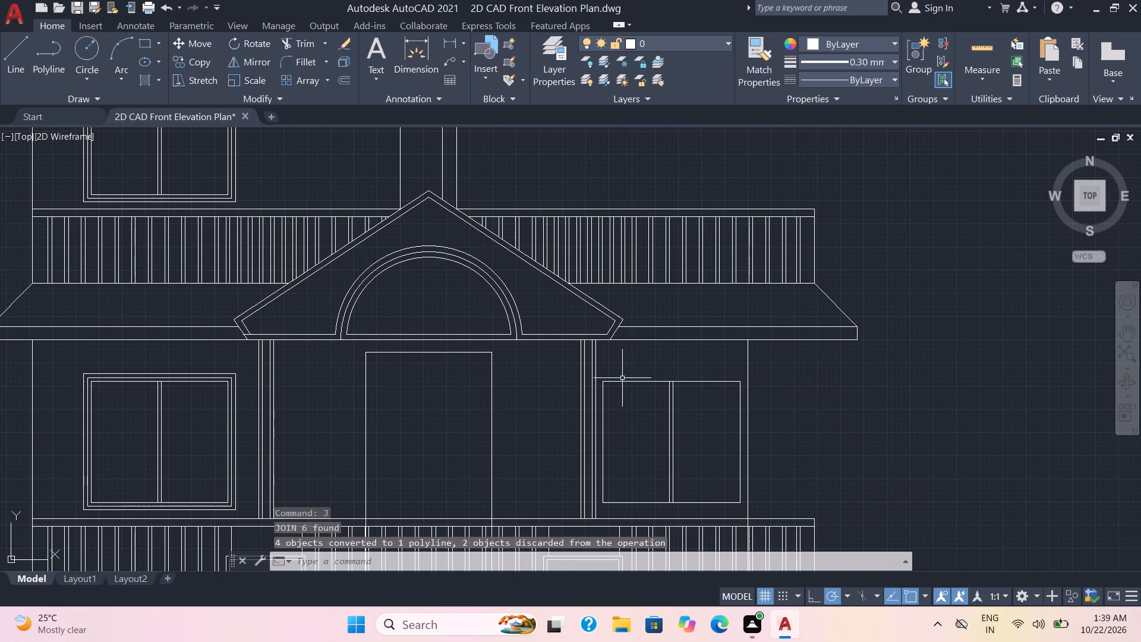
pyautogui.click(714, 382)
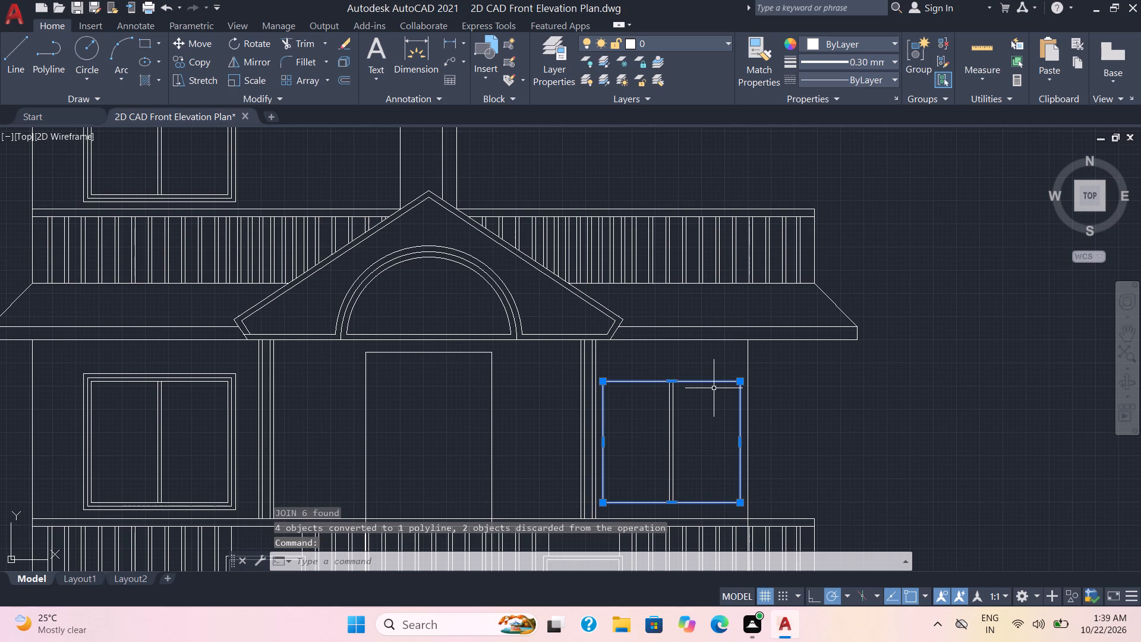
pyautogui.press('Escape')
# Offset the right-bay window outline 2" inward twice to form two nested inner frames.
pyautogui.press('o')
pyautogui.press('Return')
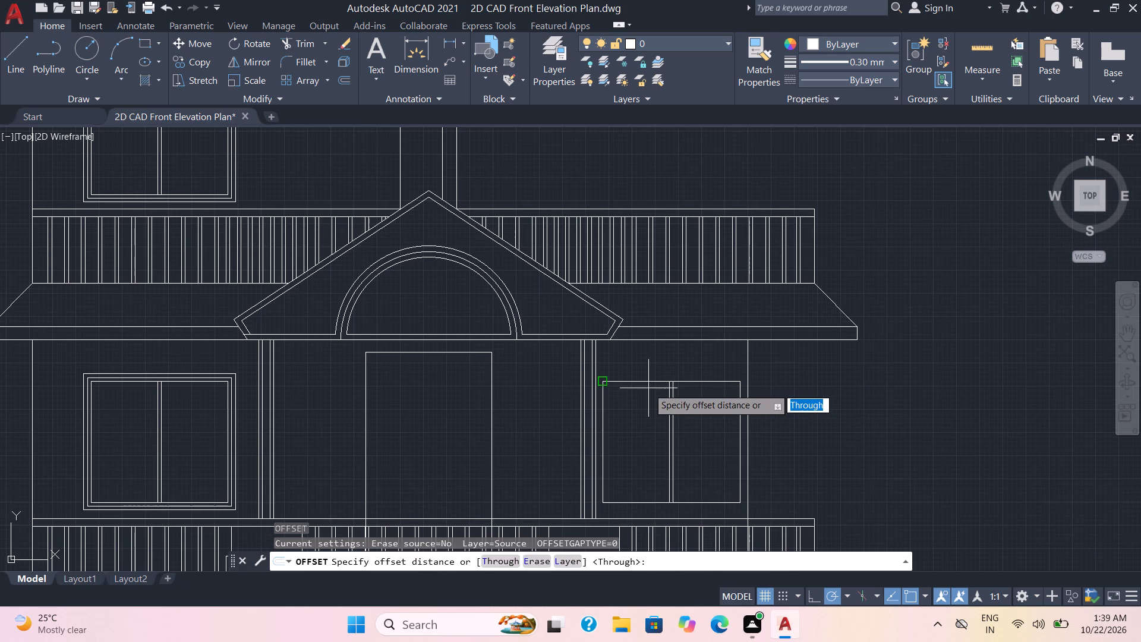
pyautogui.press('2')
pyautogui.press('Return')
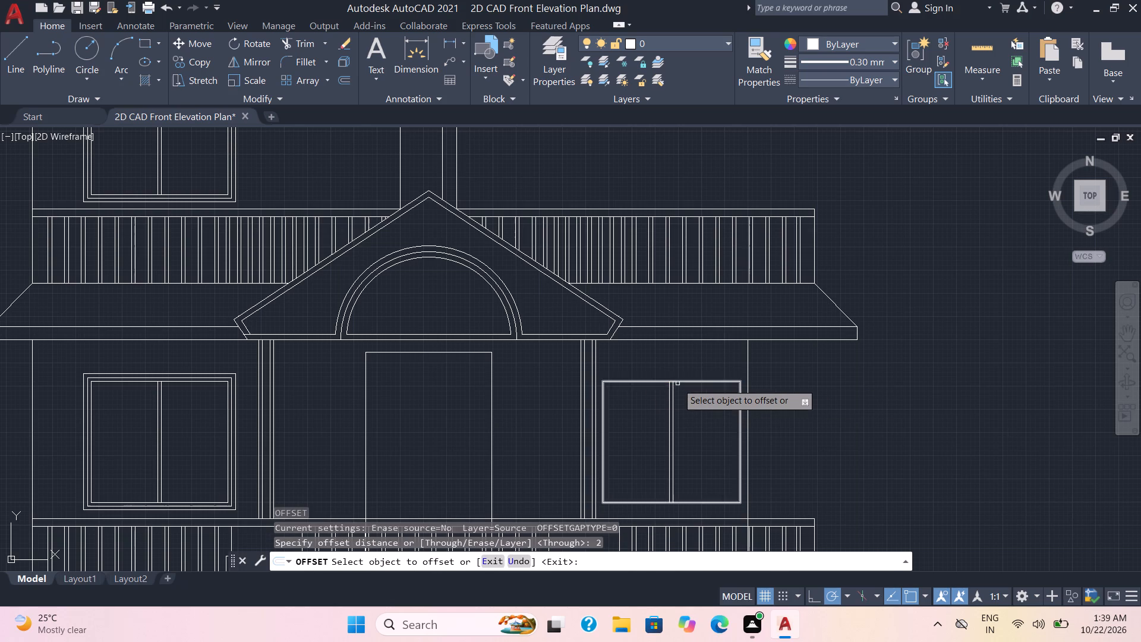
pyautogui.click(697, 382)
pyautogui.click(697, 400)
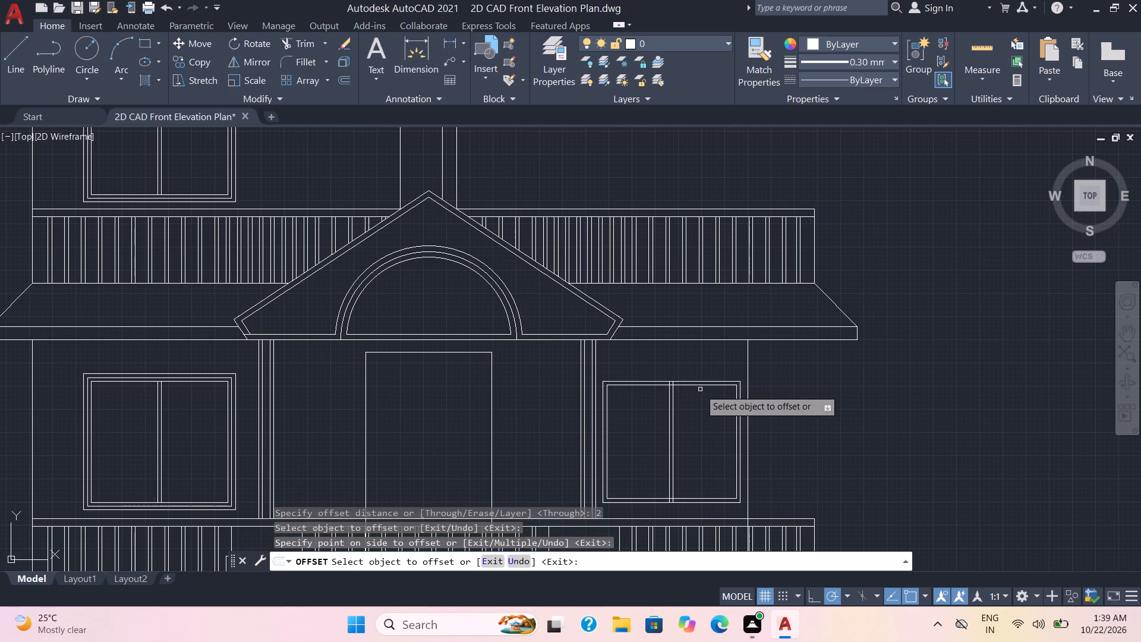
pyautogui.click(701, 385)
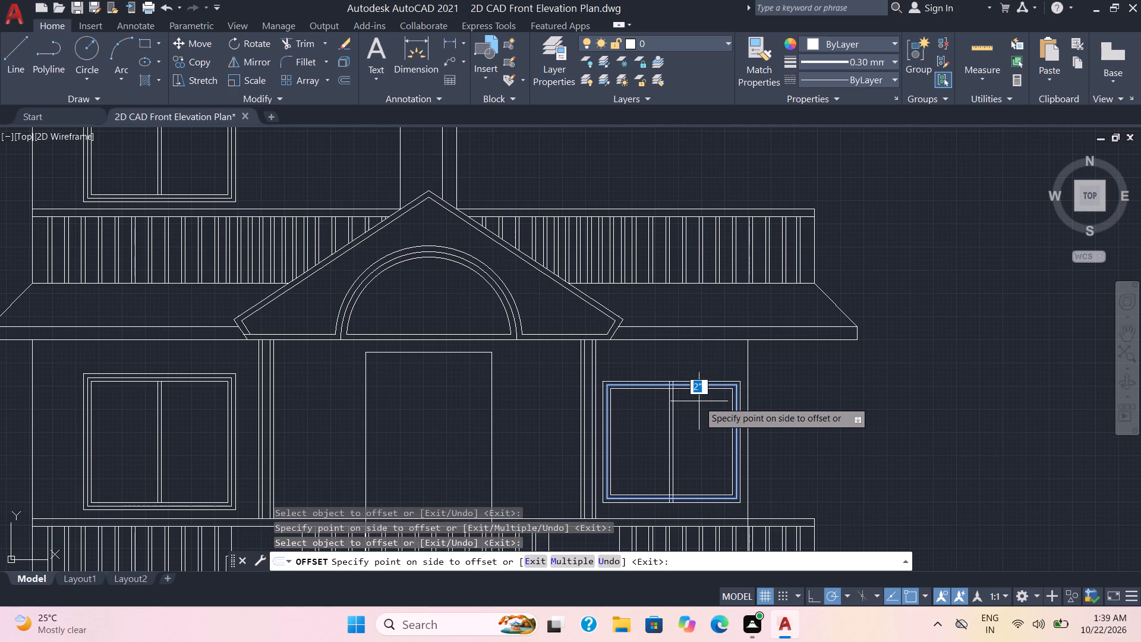
pyautogui.click(699, 401)
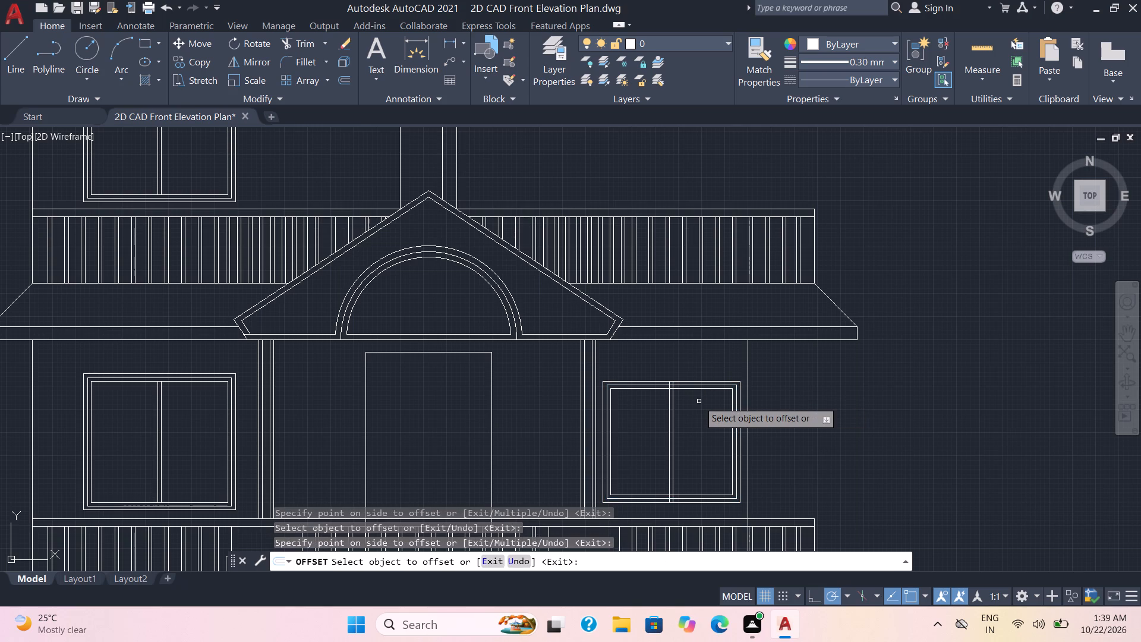
pyautogui.press('Escape')
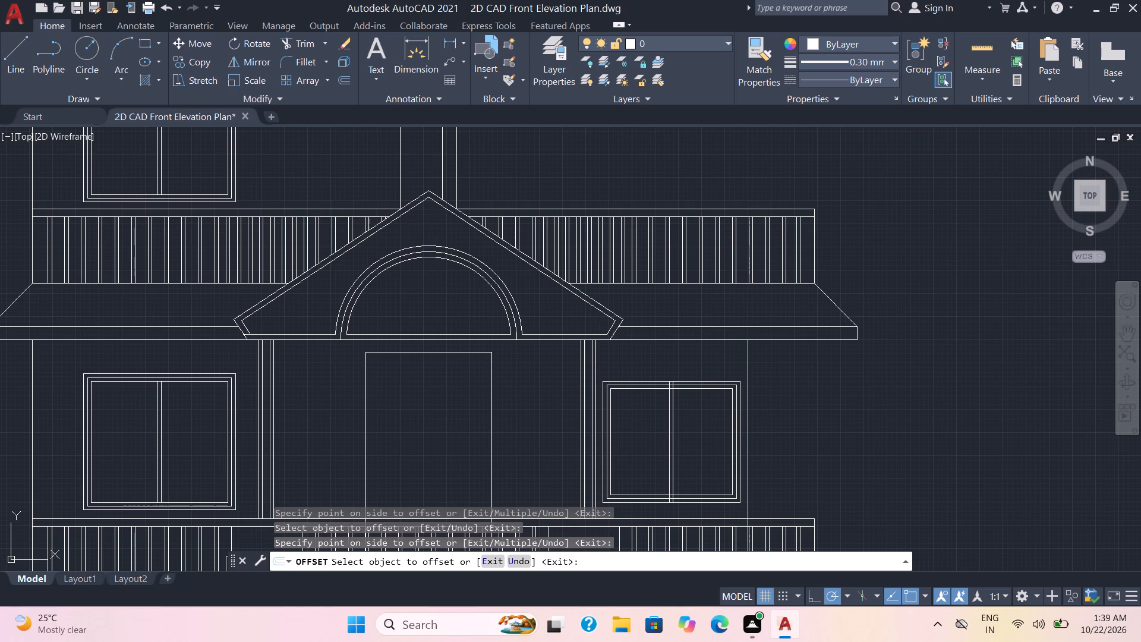
# Trim the two mullion lines where they cross the bottom frame bands of the middle storey's right-bay window.
pyautogui.write('tr')
pyautogui.press('Return')
pyautogui.scroll(1, 702, 413)
pyautogui.moveTo(685, 465); pyautogui.dragTo(666, 316, button='middle')
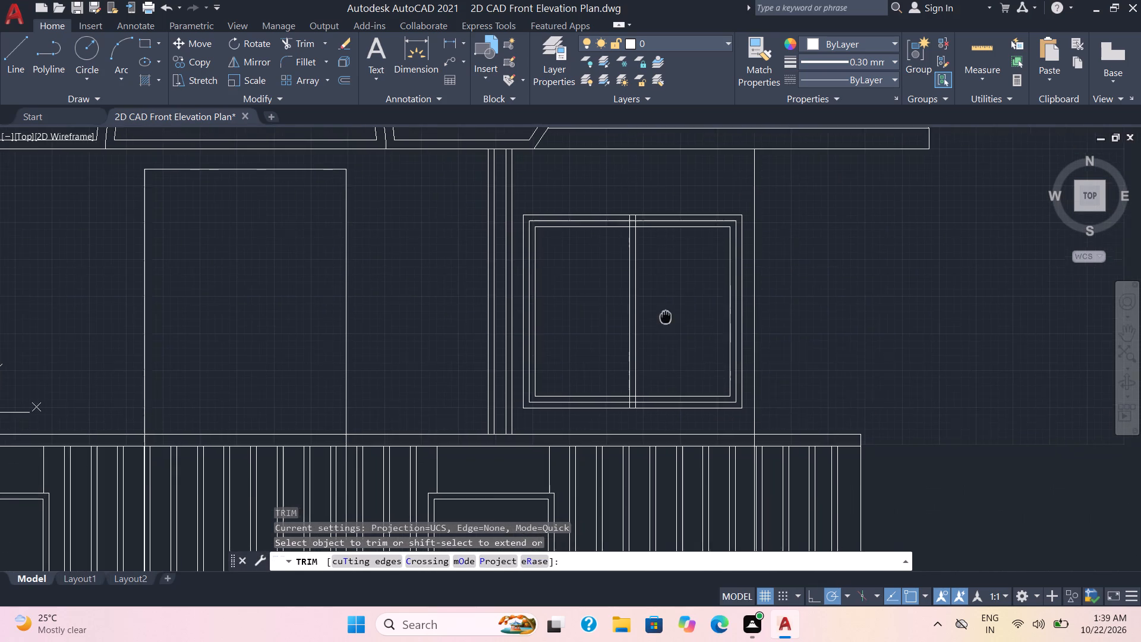
pyautogui.moveTo(666, 316); pyautogui.dragTo(664, 316, button='middle')
pyautogui.scroll(2, 666, 385)
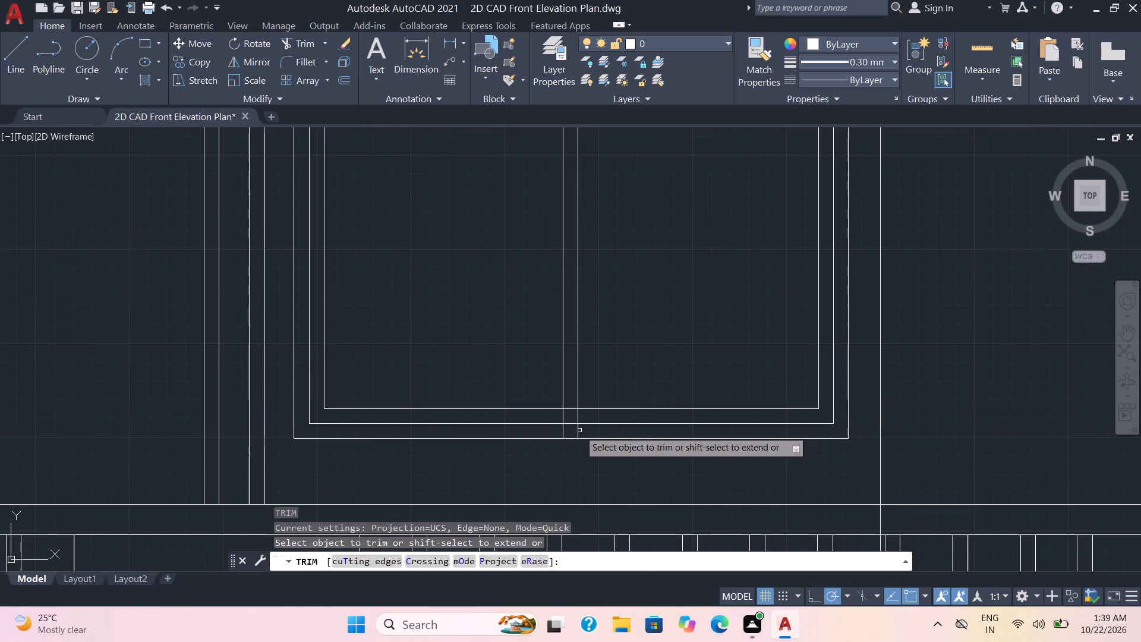
pyautogui.click(579, 430)
pyautogui.click(564, 432)
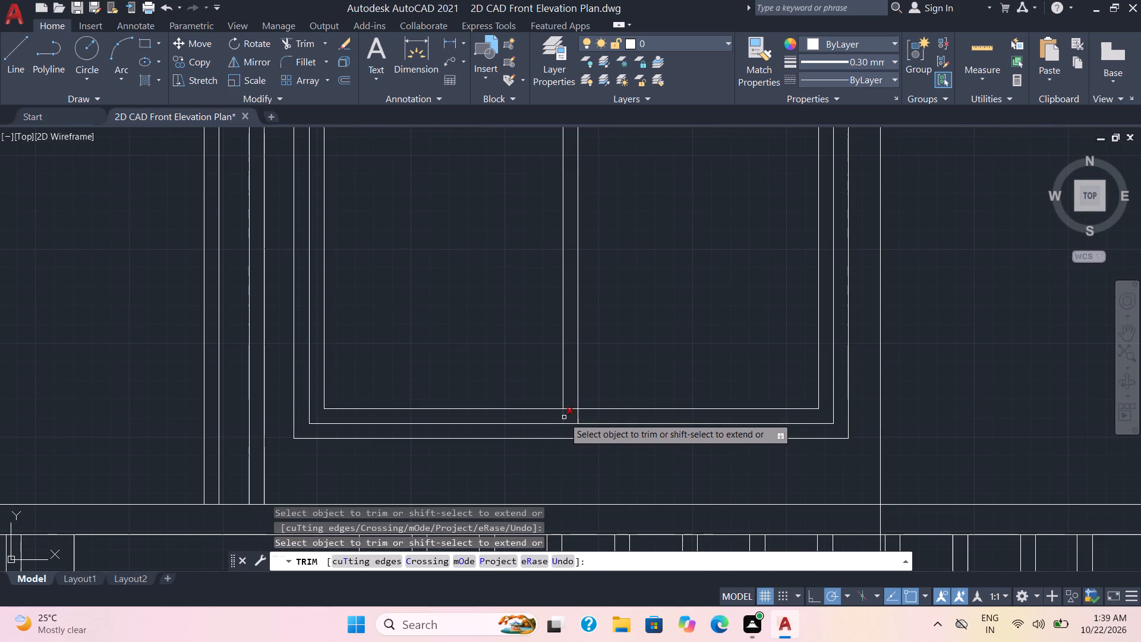
pyautogui.click(562, 416)
pyautogui.click(578, 416)
# Trim the same two mullion lines where they cross the top frame bands of the right-bay window.
pyautogui.scroll(-2, 633, 295)
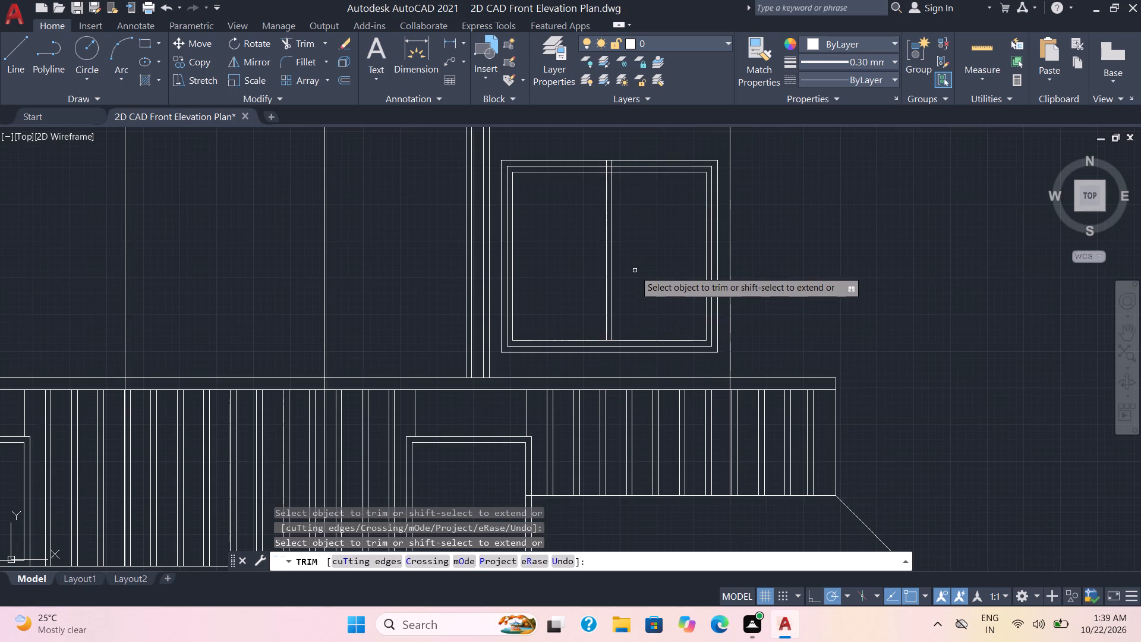
pyautogui.moveTo(635, 270); pyautogui.dragTo(629, 508, button='middle')
pyautogui.scroll(3, 628, 477)
pyautogui.moveTo(544, 238); pyautogui.dragTo(626, 434, button='middle')
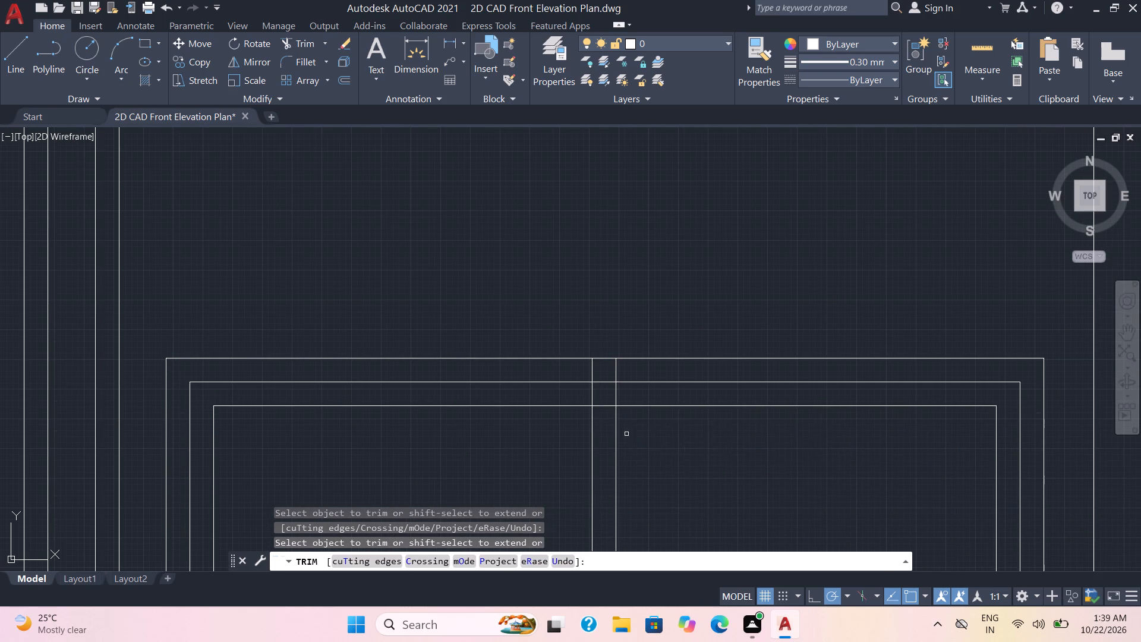
pyautogui.moveTo(571, 396); pyautogui.dragTo(579, 397)
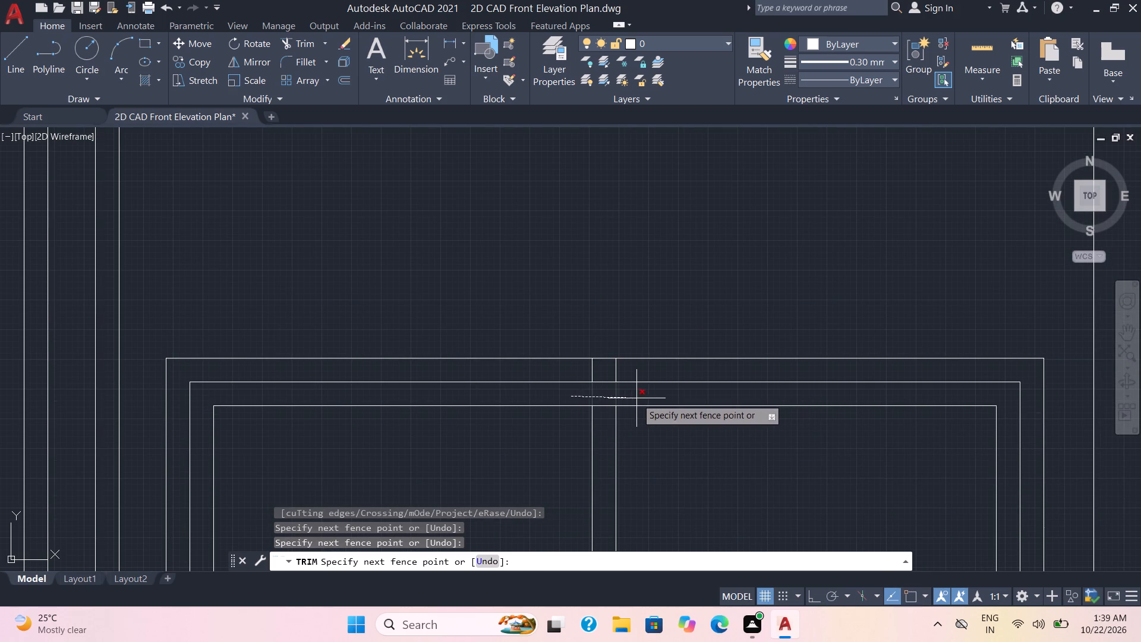
pyautogui.click(637, 398)
pyautogui.click(572, 370)
pyautogui.click(641, 367)
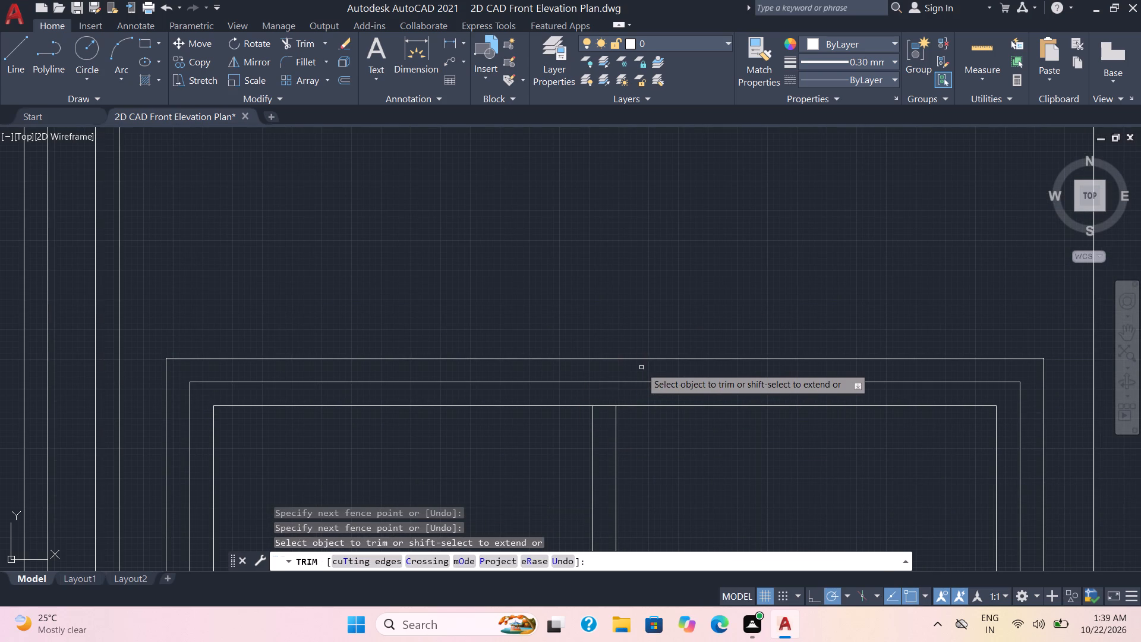
# Save the drawing.
pyautogui.scroll(-4, 642, 362)
pyautogui.moveTo(680, 435); pyautogui.dragTo(682, 428, button='middle')
pyautogui.scroll(-1, 682, 428)
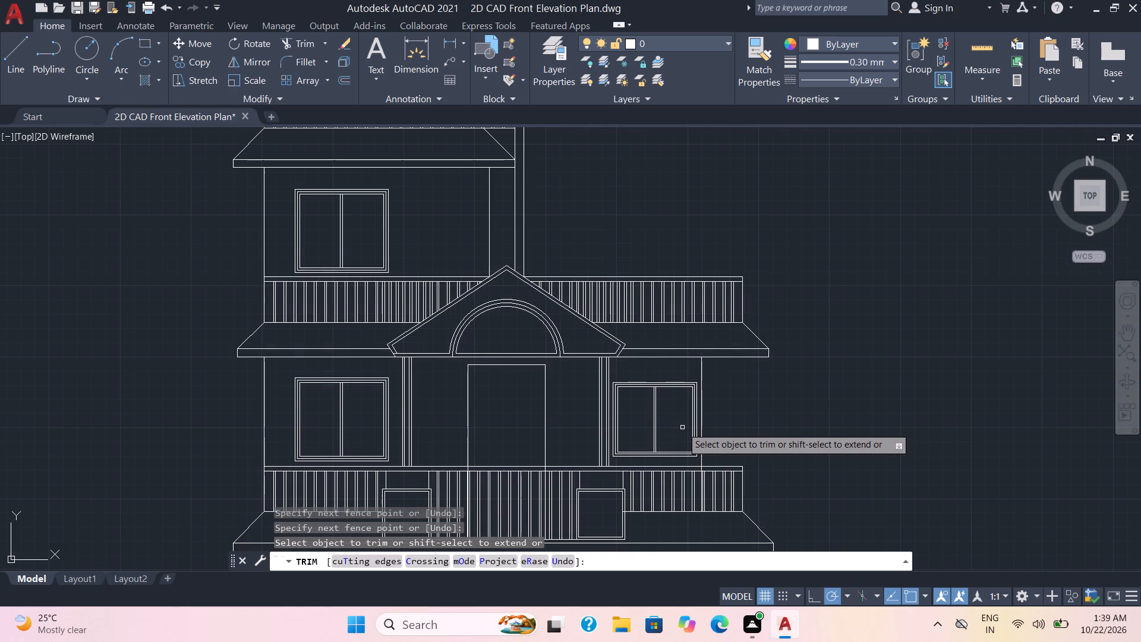
pyautogui.moveTo(682, 427); pyautogui.dragTo(752, 493, button='middle')
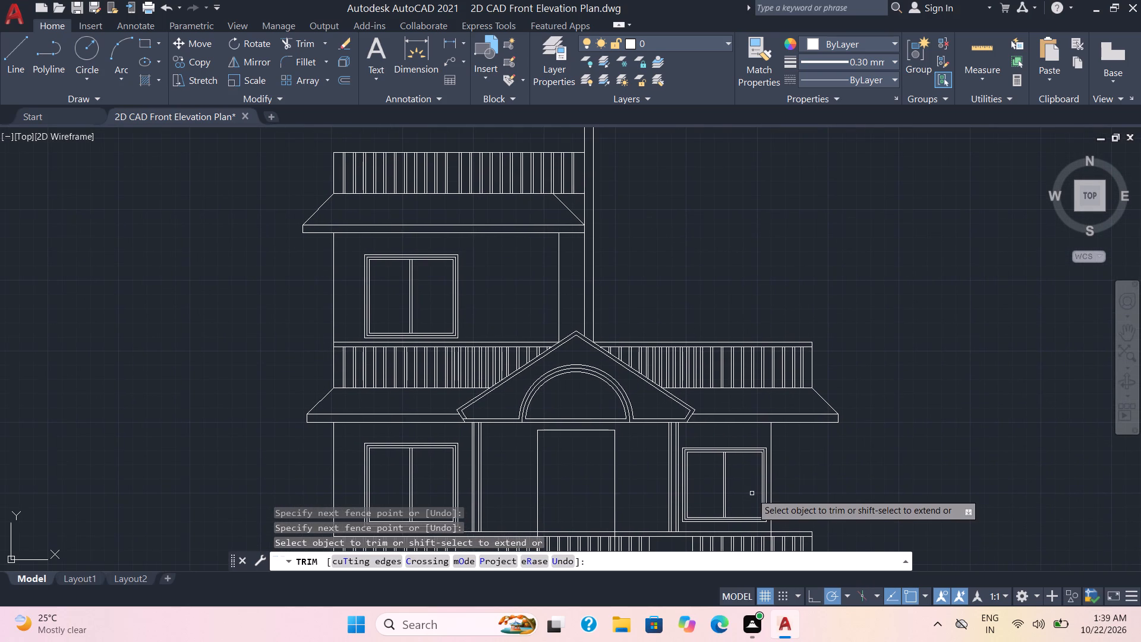
pyautogui.hotkey('ctrl', 's')
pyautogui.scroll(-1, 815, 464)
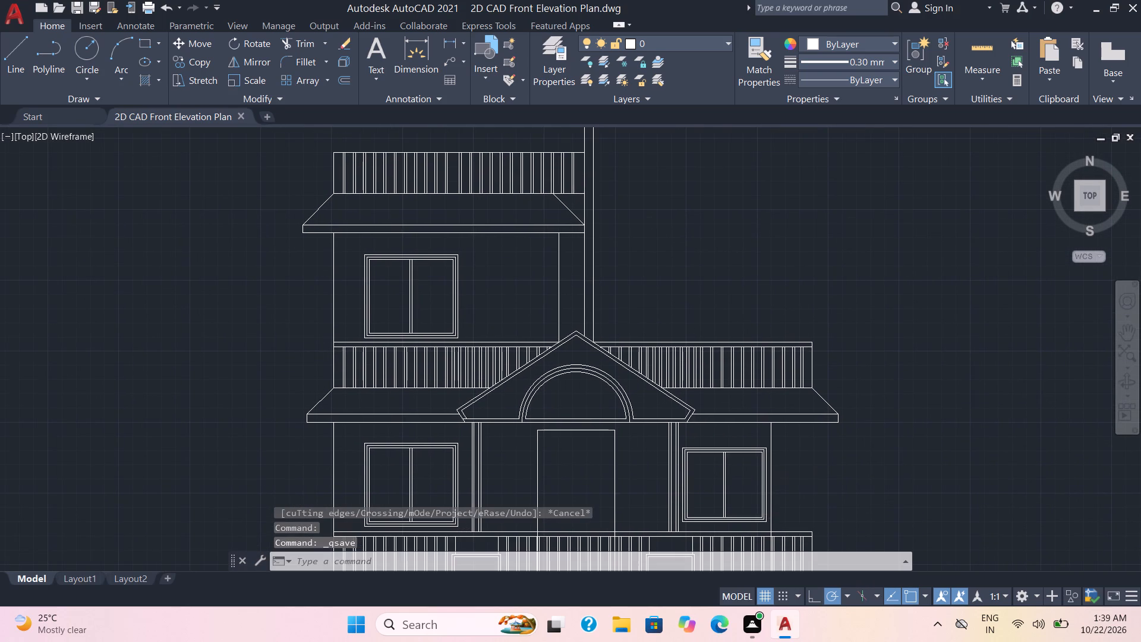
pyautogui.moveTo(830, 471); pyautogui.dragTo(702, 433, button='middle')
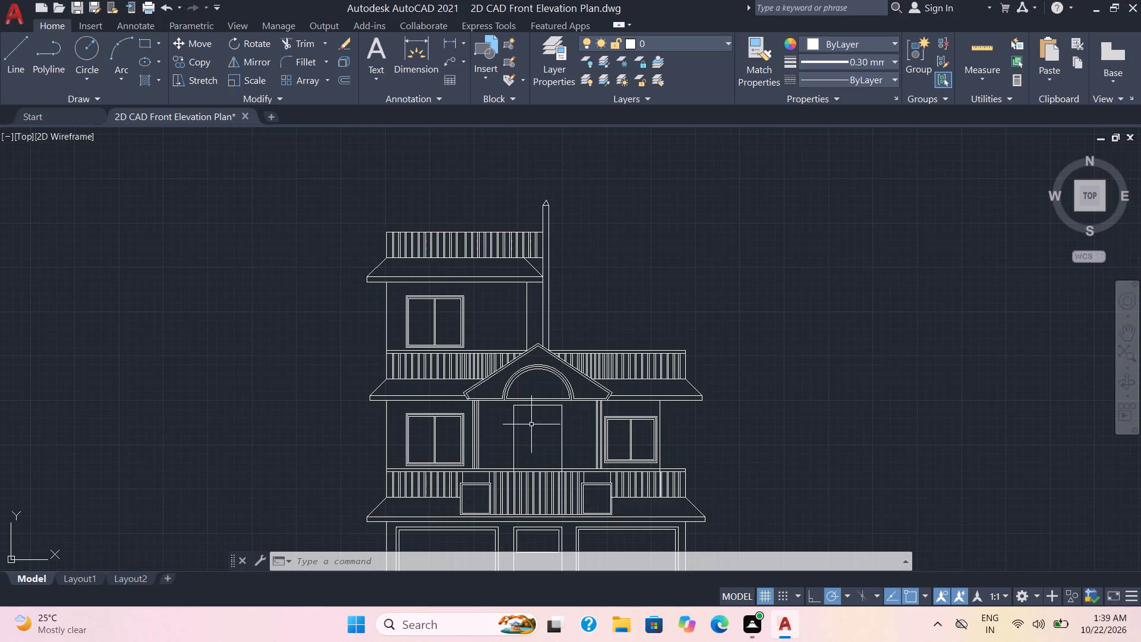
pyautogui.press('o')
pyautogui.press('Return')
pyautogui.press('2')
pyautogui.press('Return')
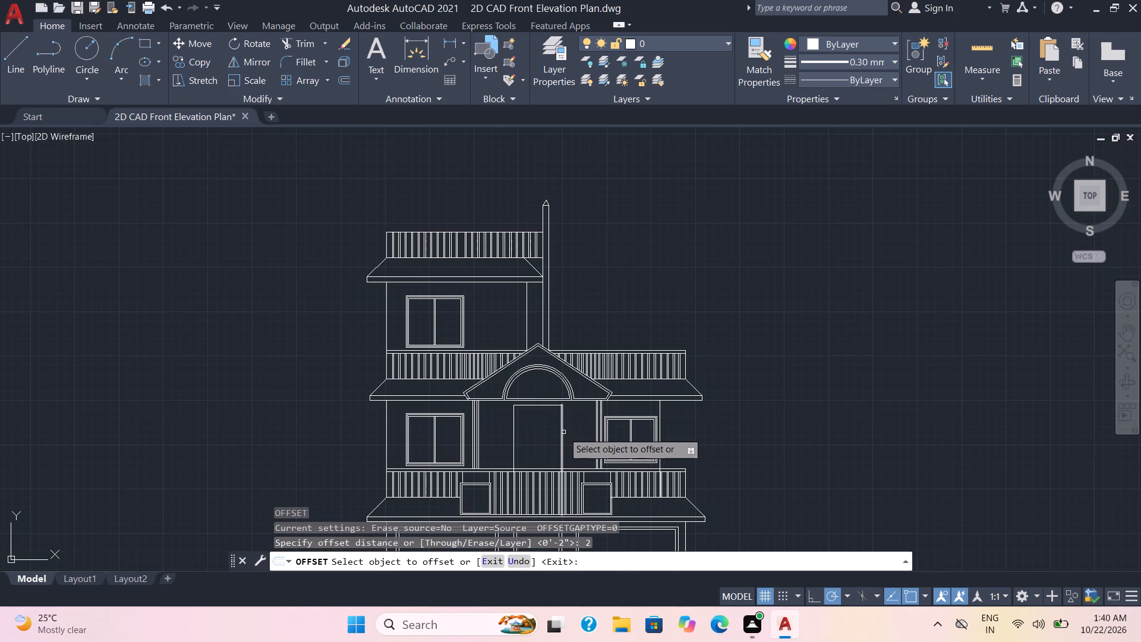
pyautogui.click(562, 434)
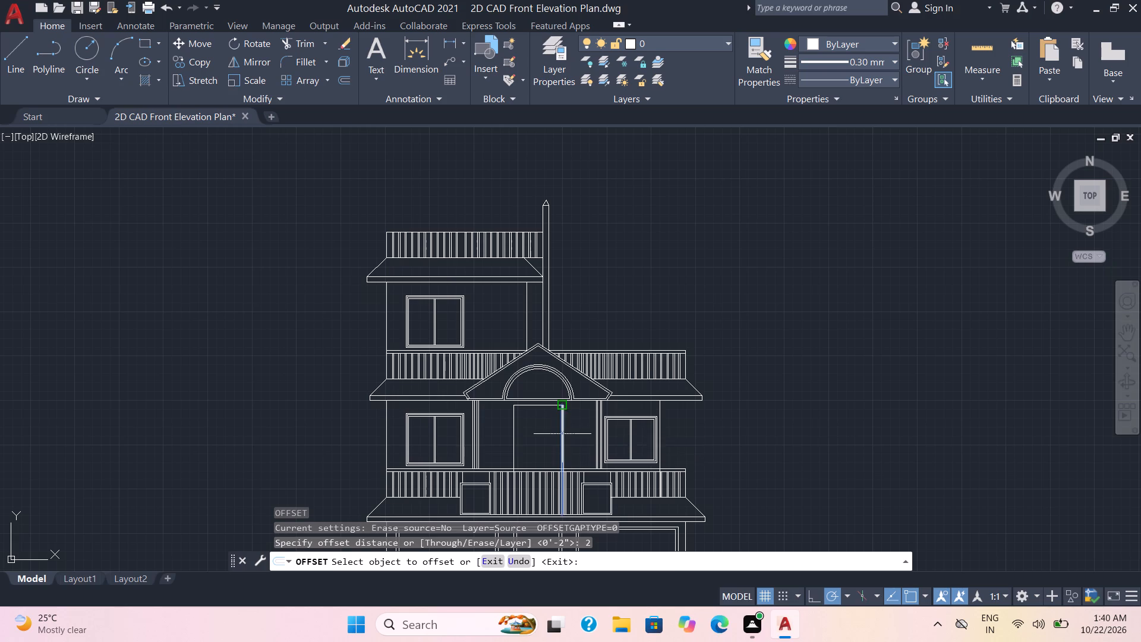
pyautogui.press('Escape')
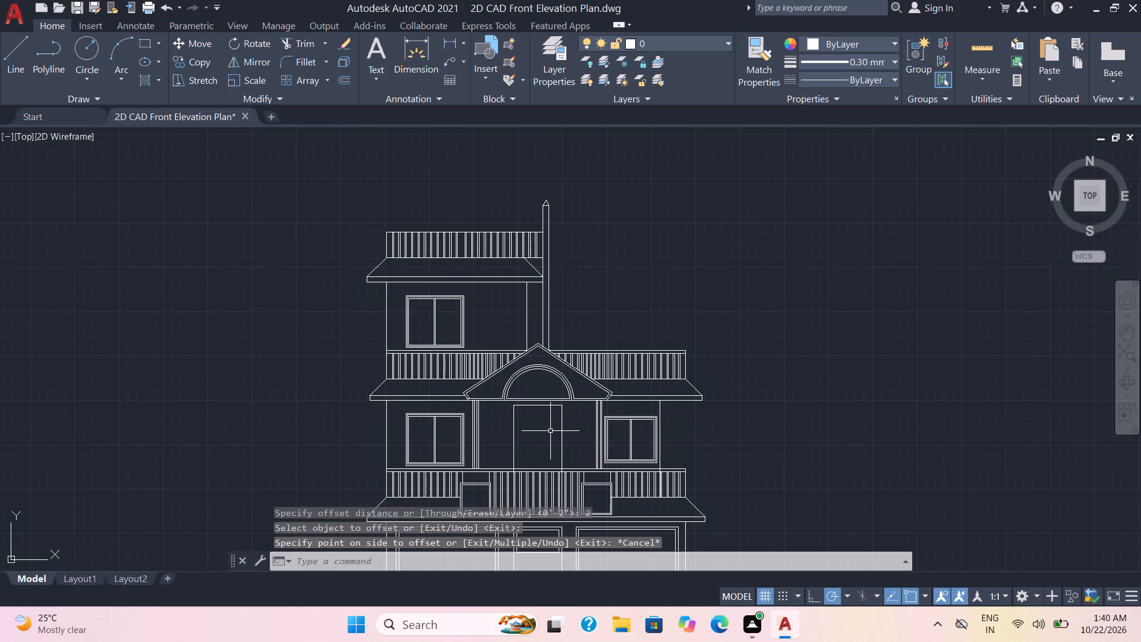
# Join the top line and two side lines of the middle storey's central door outline into one polyline.
pyautogui.click(554, 405)
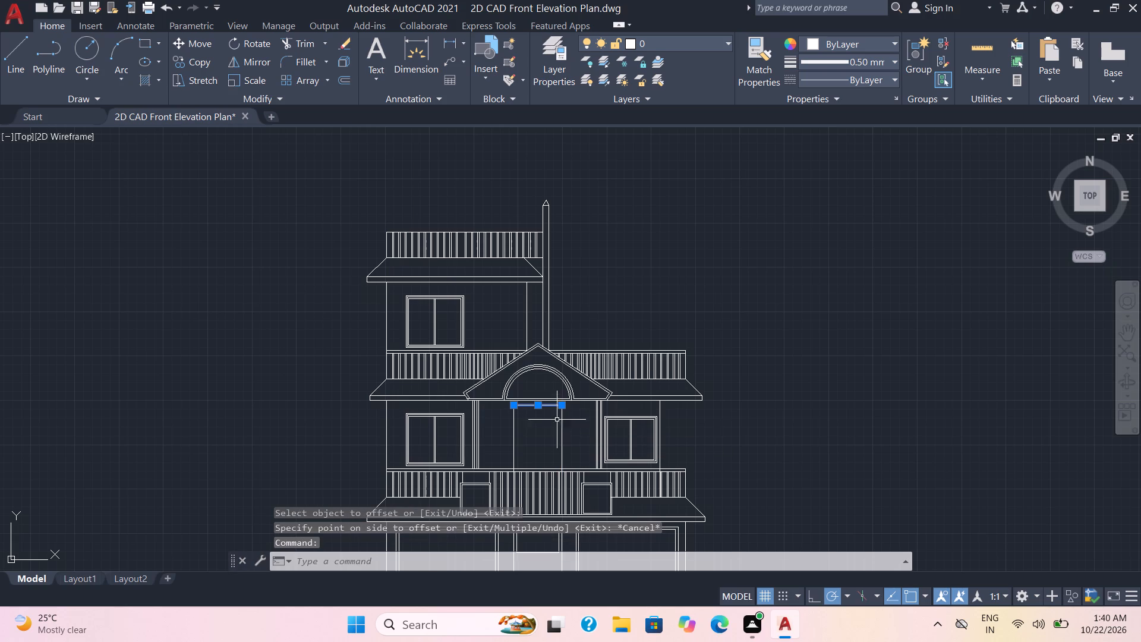
pyautogui.click(563, 434)
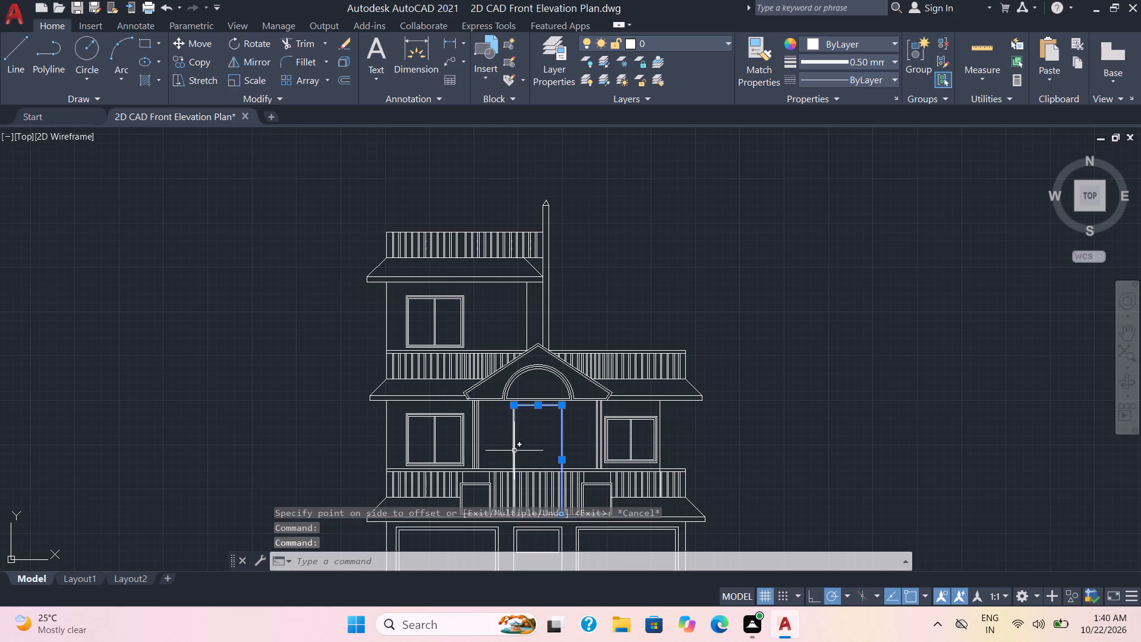
pyautogui.click(514, 451)
pyautogui.scroll(-1, 549, 449)
pyautogui.press('j')
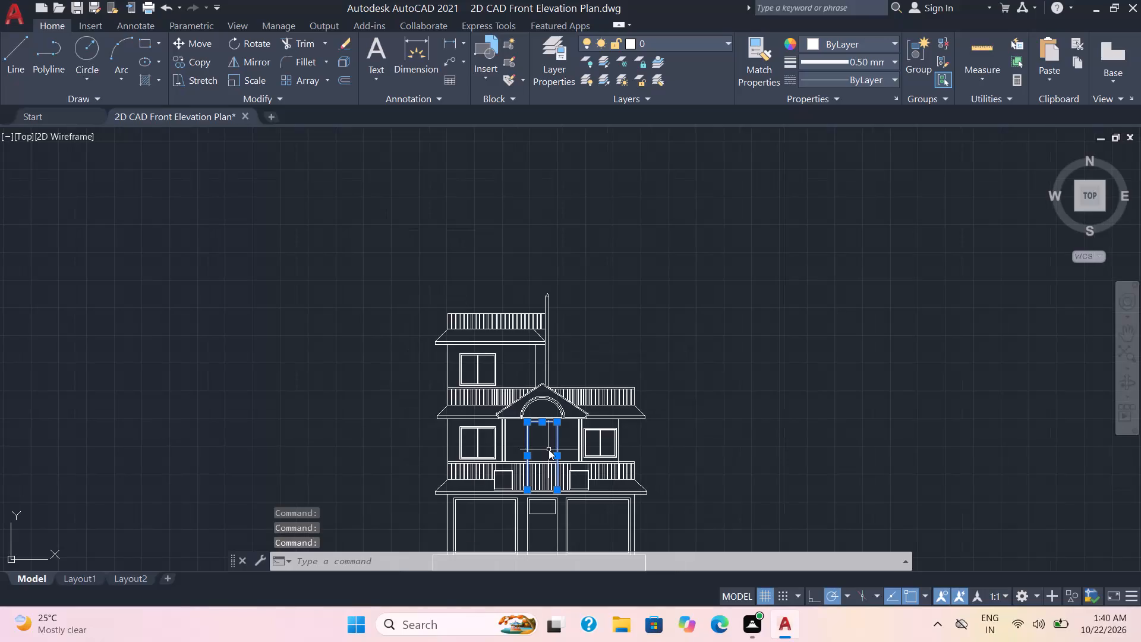
pyautogui.press('Return')
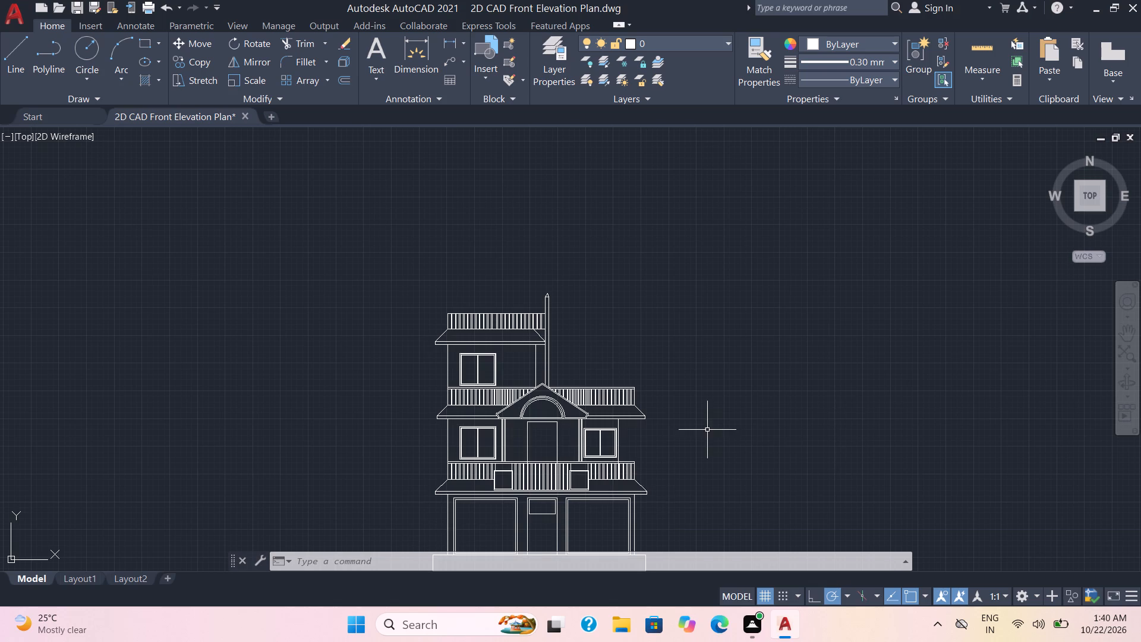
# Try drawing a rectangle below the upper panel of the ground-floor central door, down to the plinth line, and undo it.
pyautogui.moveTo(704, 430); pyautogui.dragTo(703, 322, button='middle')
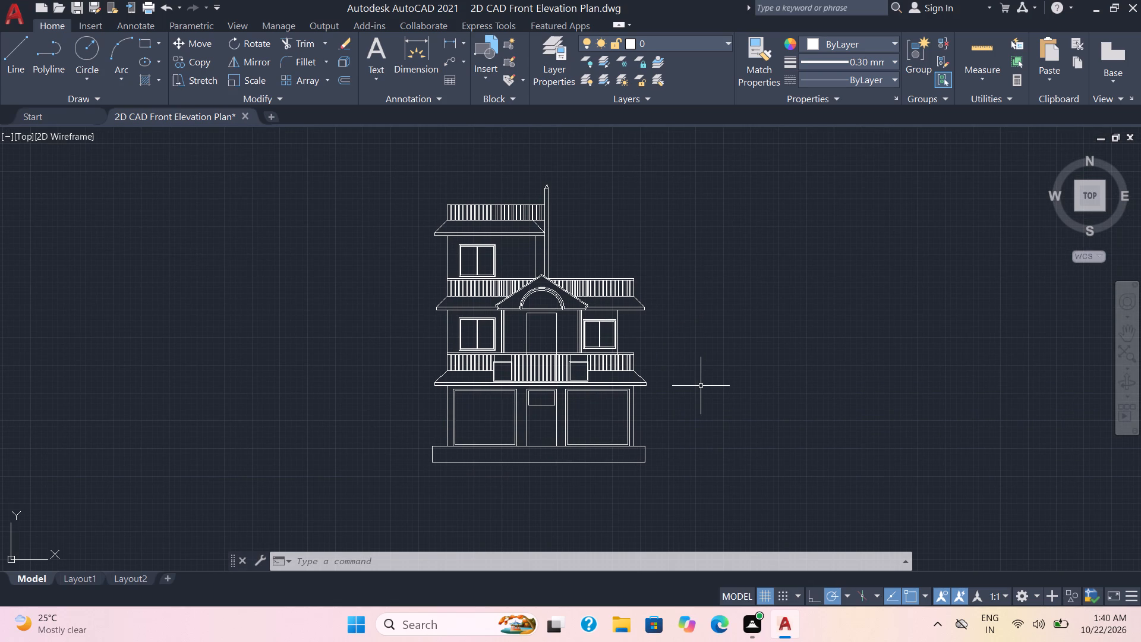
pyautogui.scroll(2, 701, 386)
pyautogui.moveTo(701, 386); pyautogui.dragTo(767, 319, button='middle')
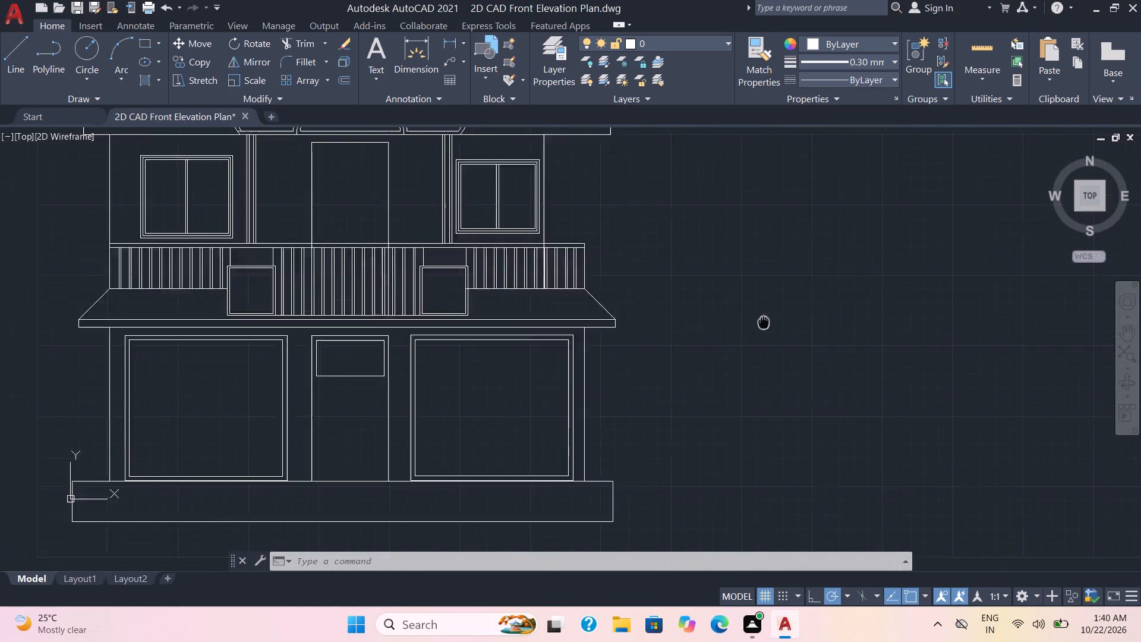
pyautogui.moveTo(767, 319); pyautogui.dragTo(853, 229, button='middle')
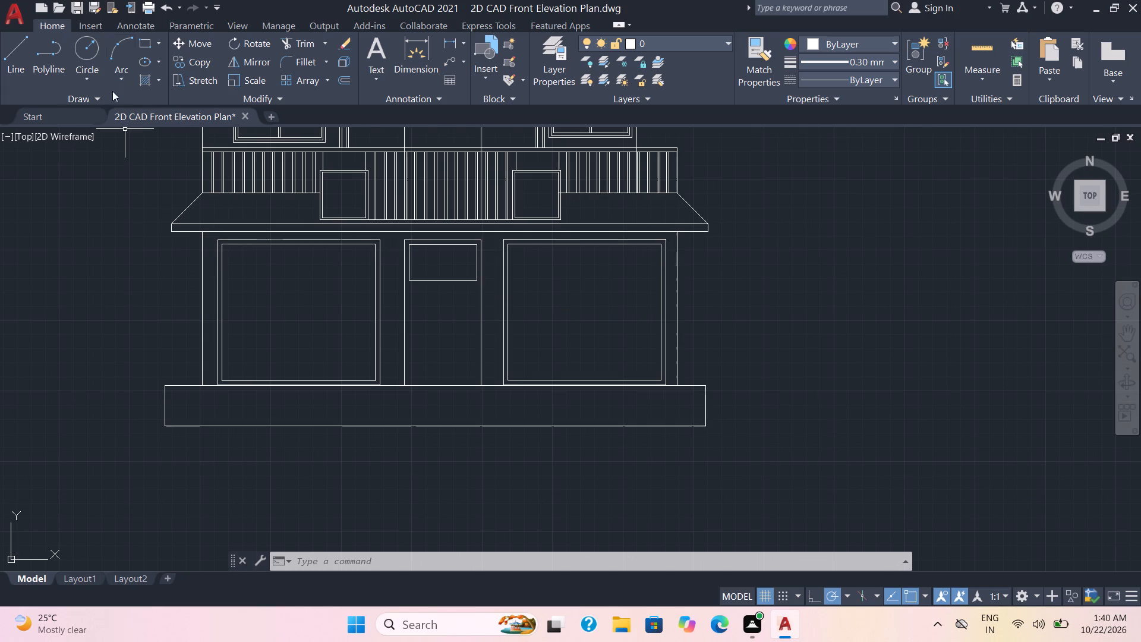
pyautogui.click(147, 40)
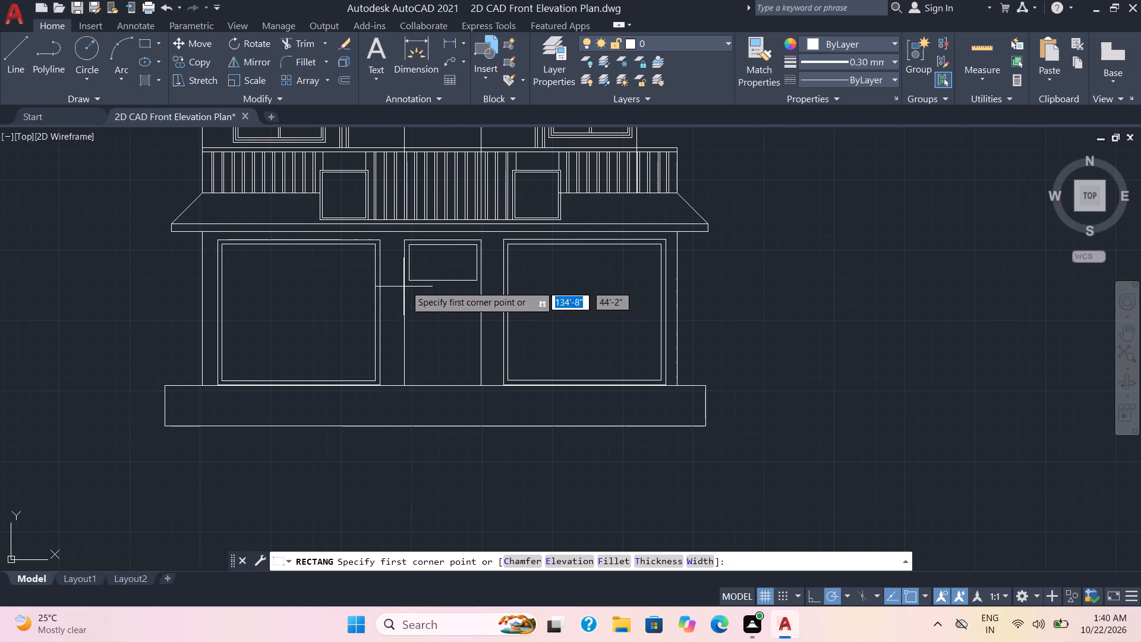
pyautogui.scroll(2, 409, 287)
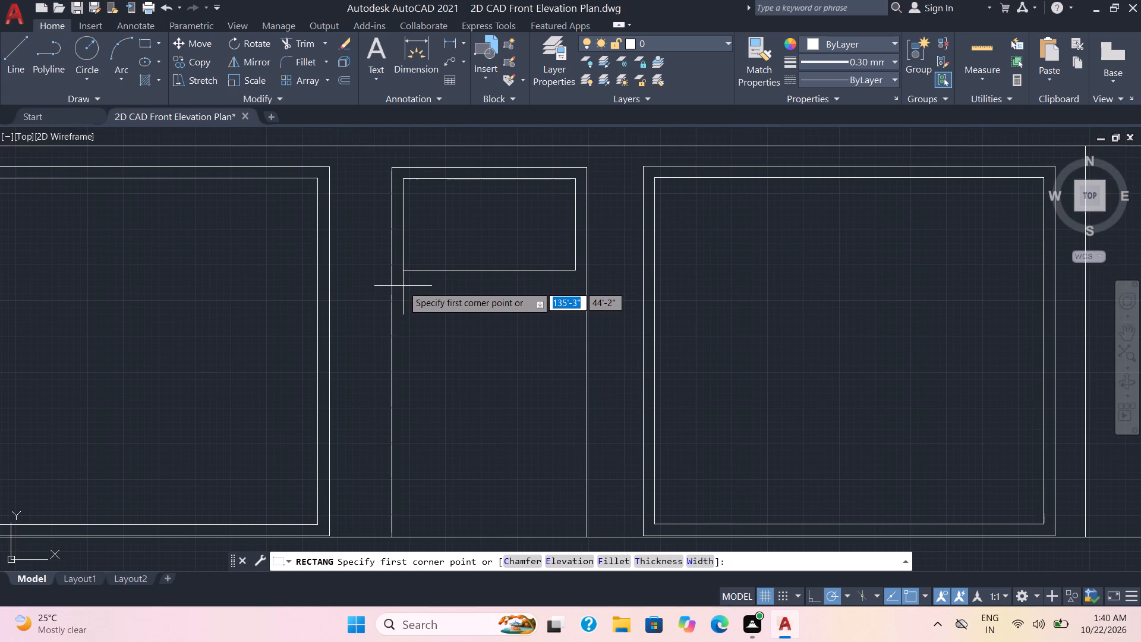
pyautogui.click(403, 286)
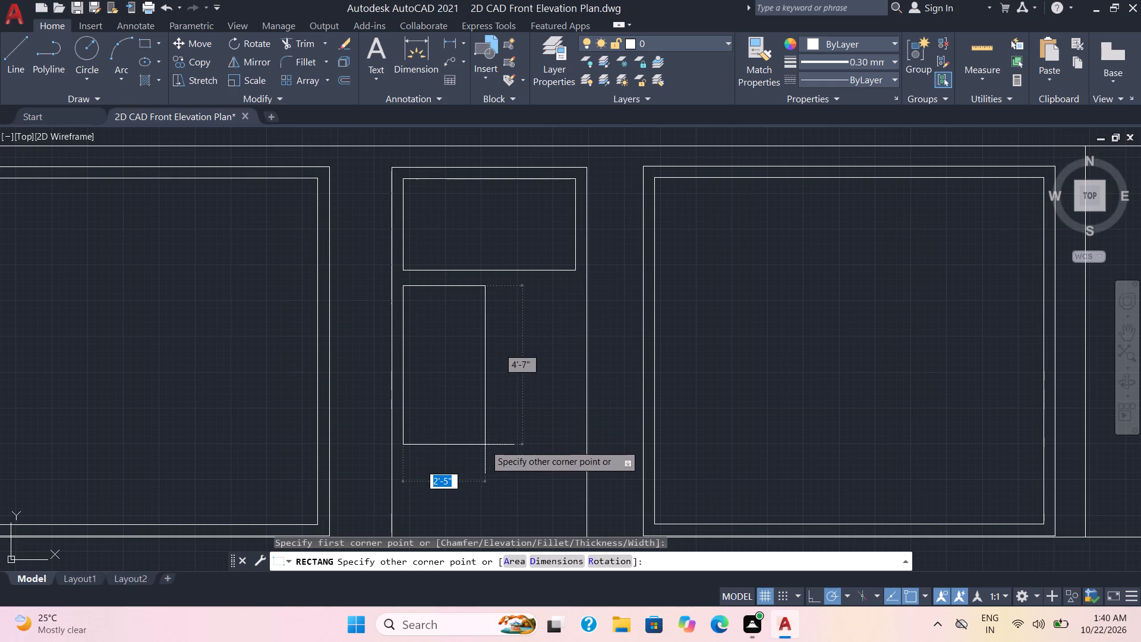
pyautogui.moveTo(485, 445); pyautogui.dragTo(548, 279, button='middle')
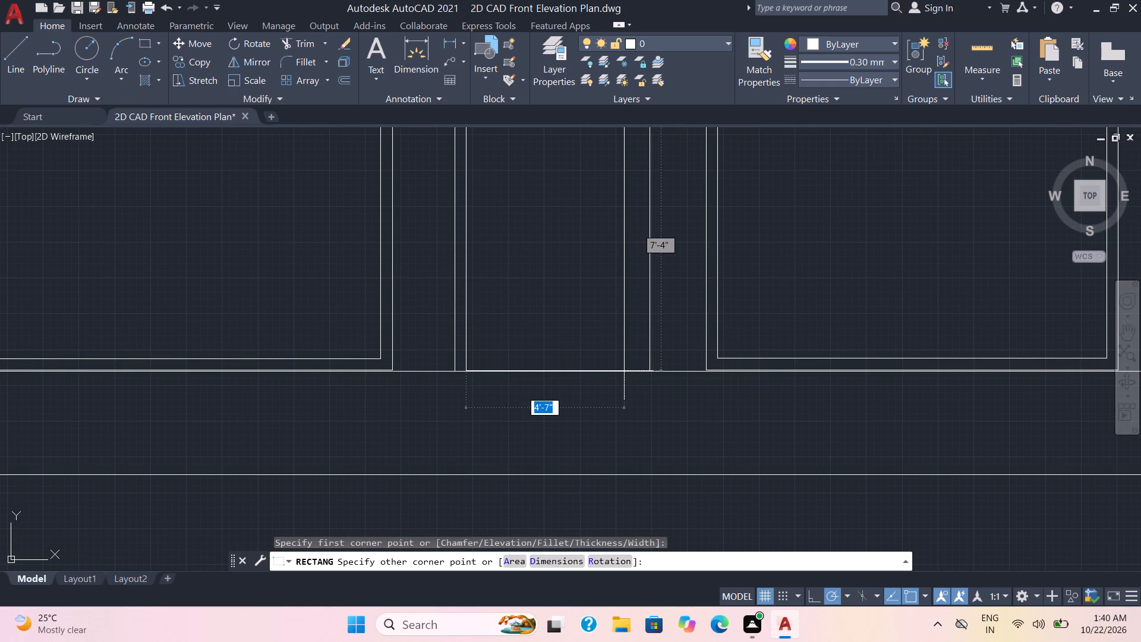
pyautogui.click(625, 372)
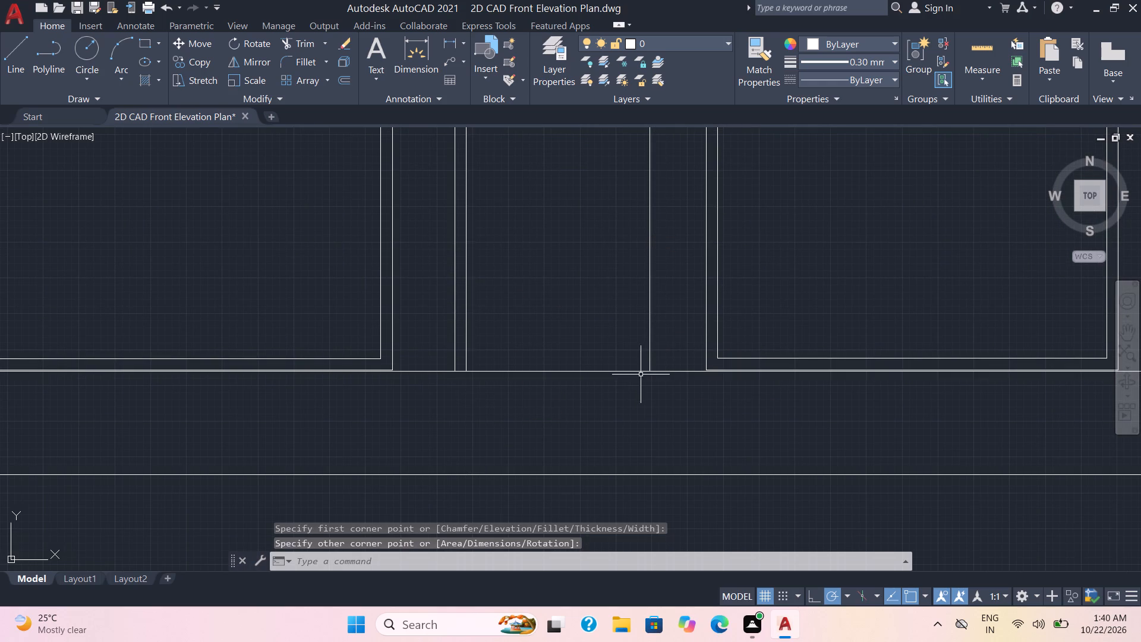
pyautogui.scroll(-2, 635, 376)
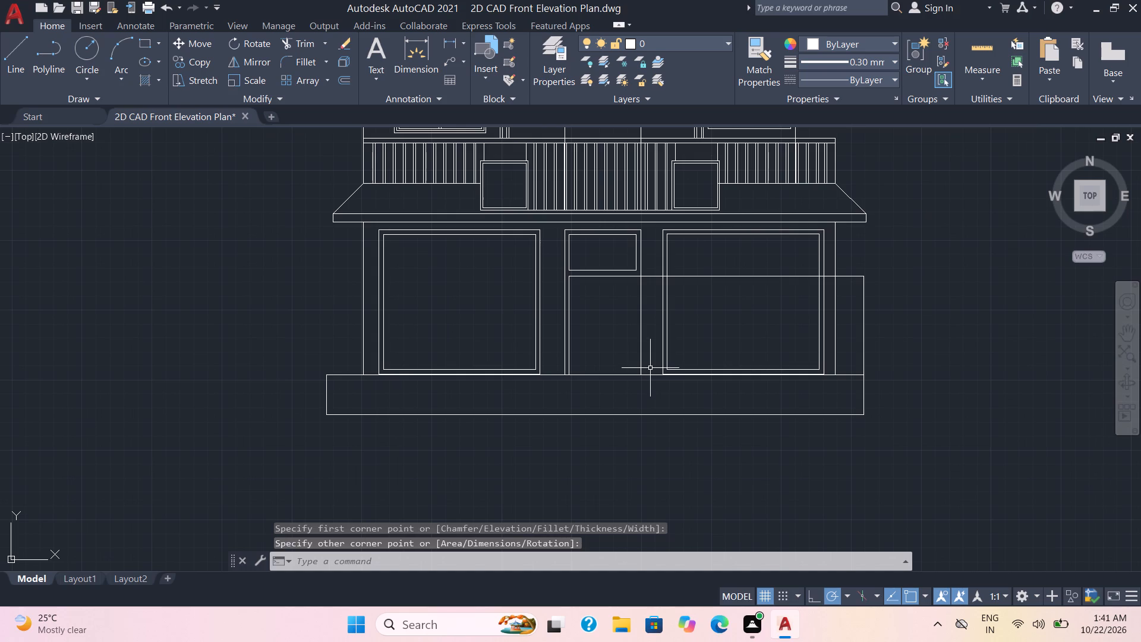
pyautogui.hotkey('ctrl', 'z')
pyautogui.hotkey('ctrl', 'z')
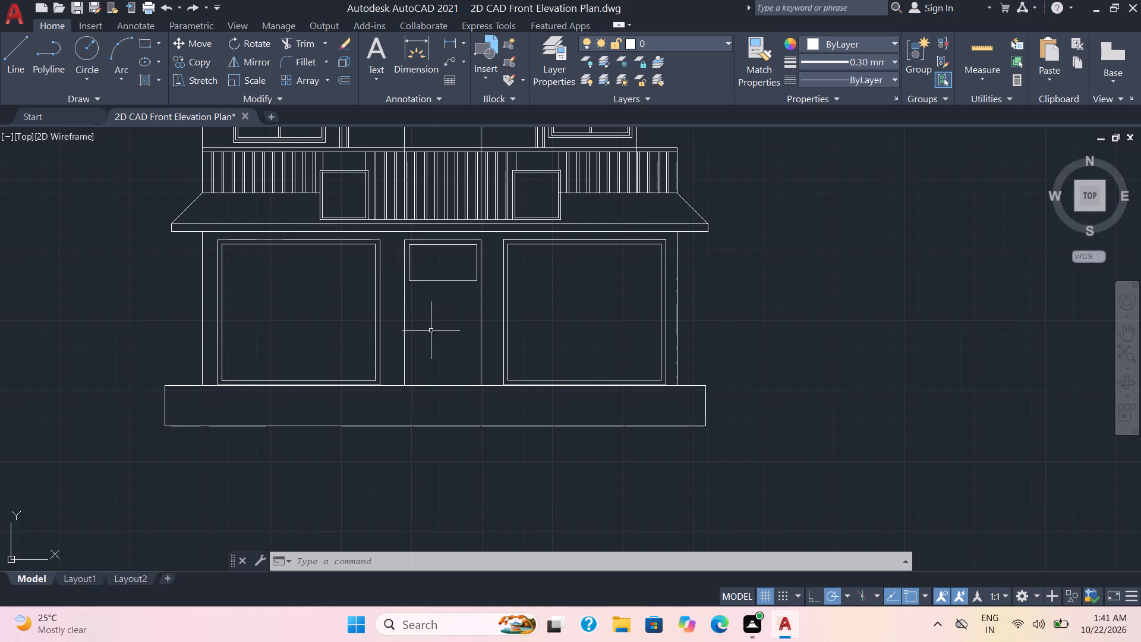
# Offset both side lines of the ground-floor central door 4" inward to form its frame.
pyautogui.press('o')
pyautogui.press('Return')
pyautogui.press('2')
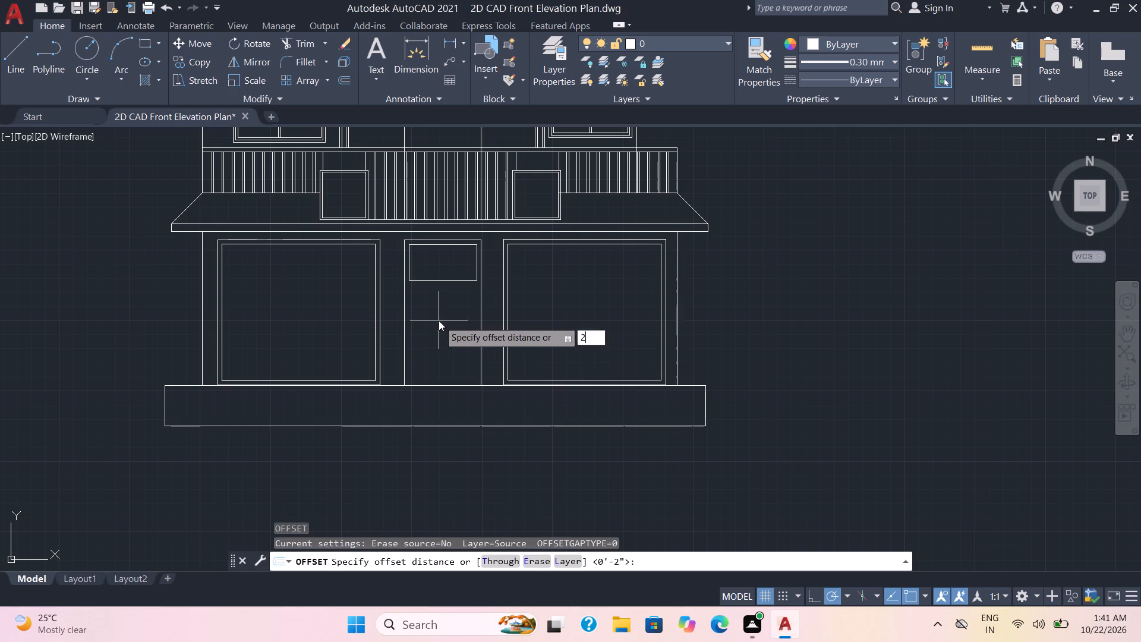
pyautogui.press('Return')
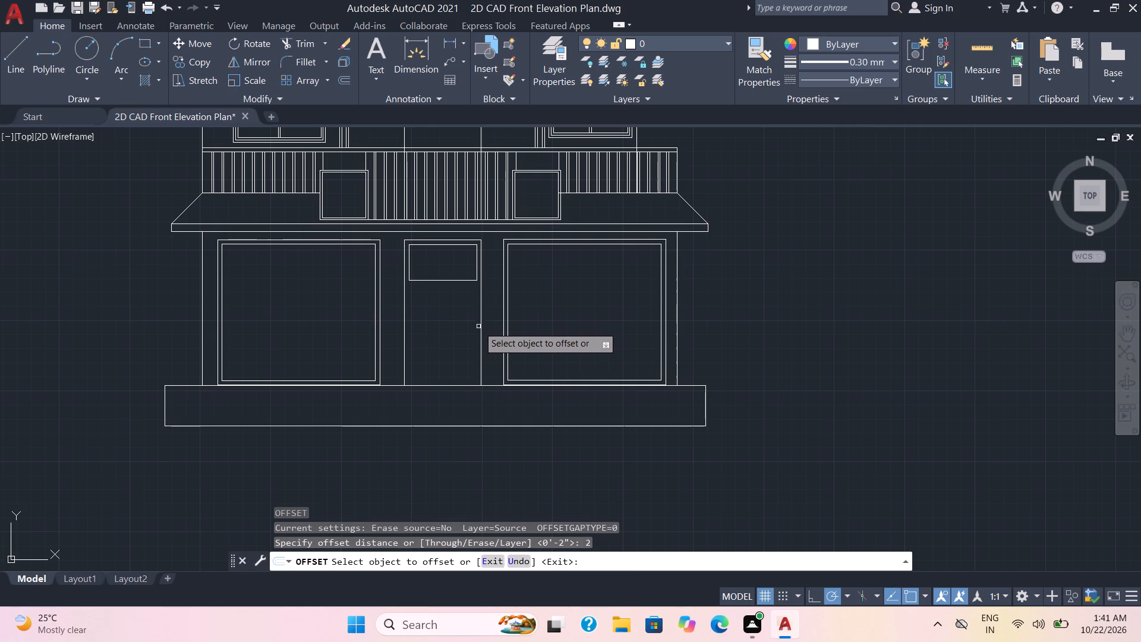
pyautogui.click(481, 329)
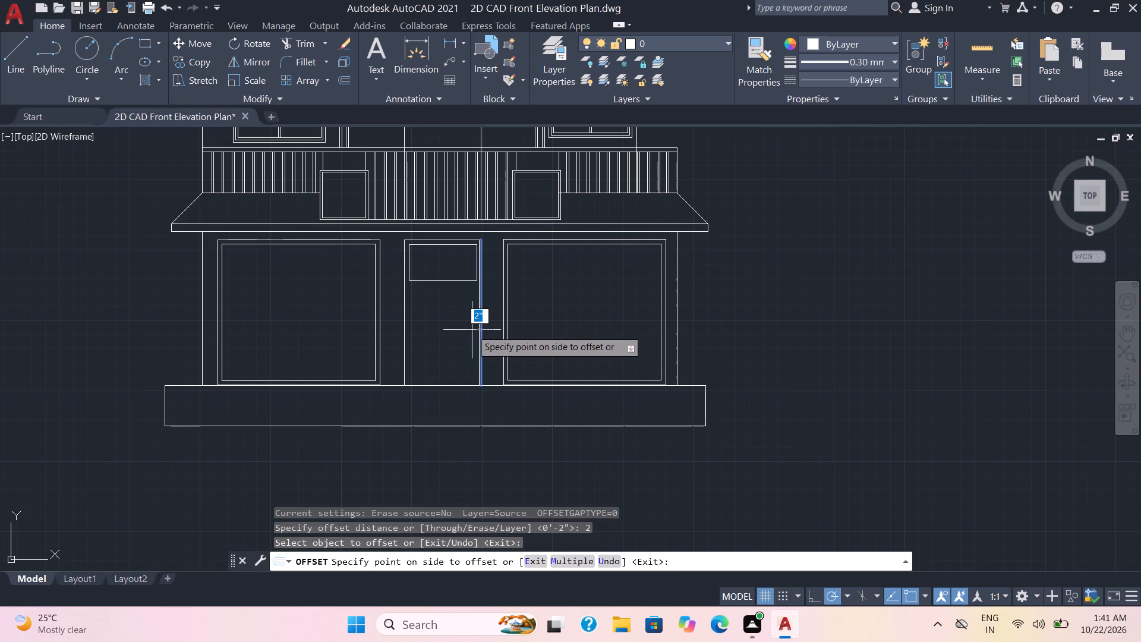
pyautogui.press('4')
pyautogui.press('Return')
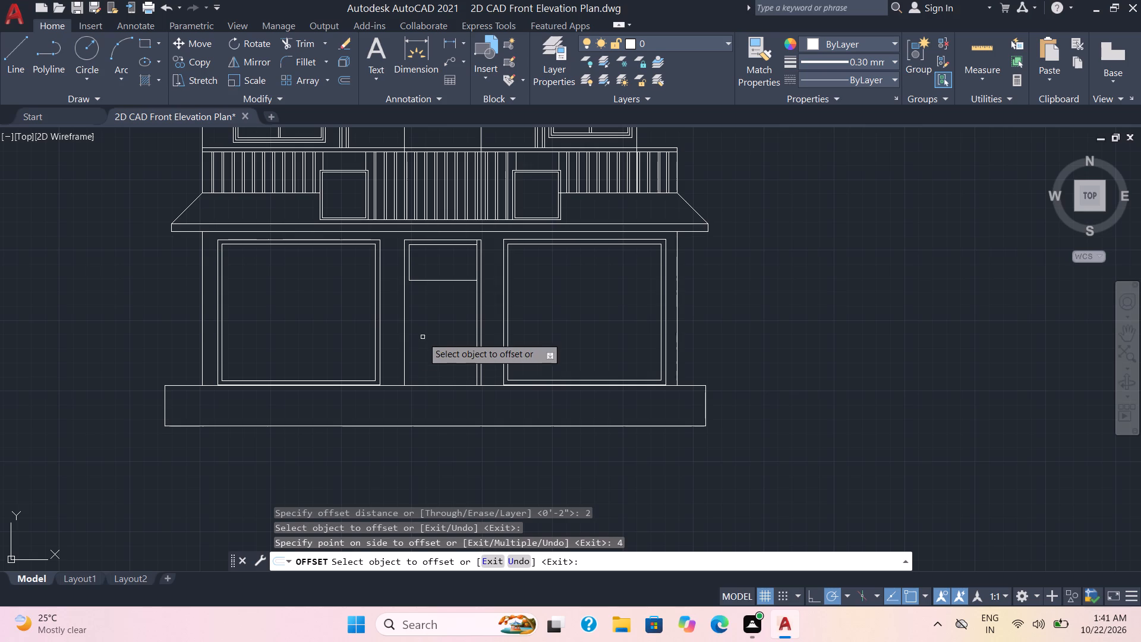
pyautogui.click(404, 348)
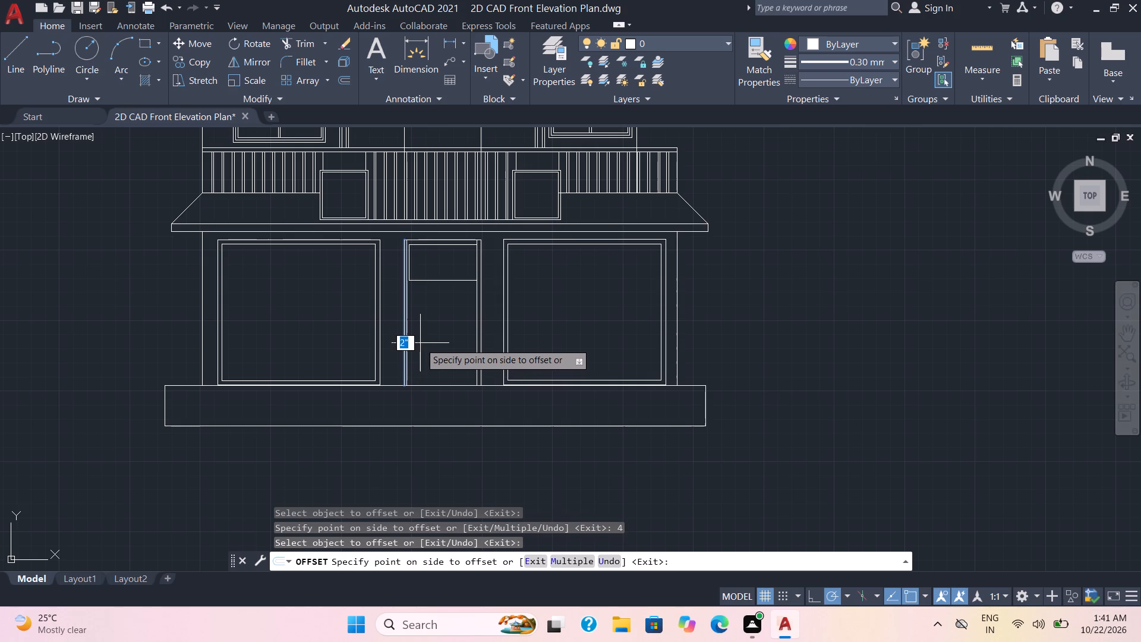
pyautogui.press('4')
pyautogui.press('Return')
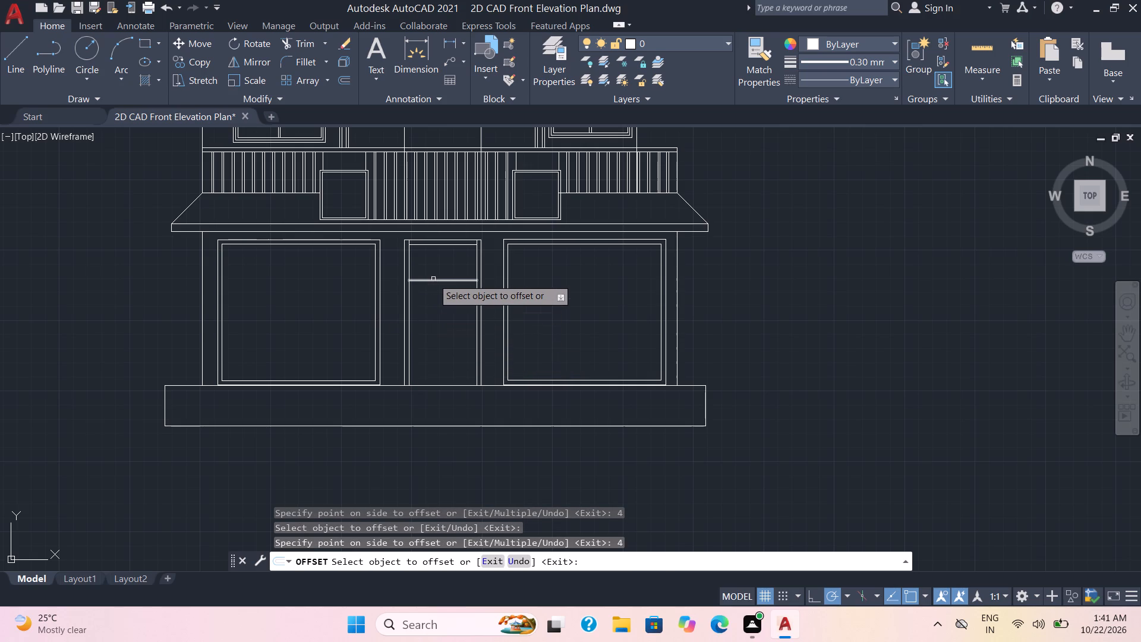
# Offset the bottom line of the ground-floor central door's upper panel 4" downward to form a crossbar.
pyautogui.click(434, 281)
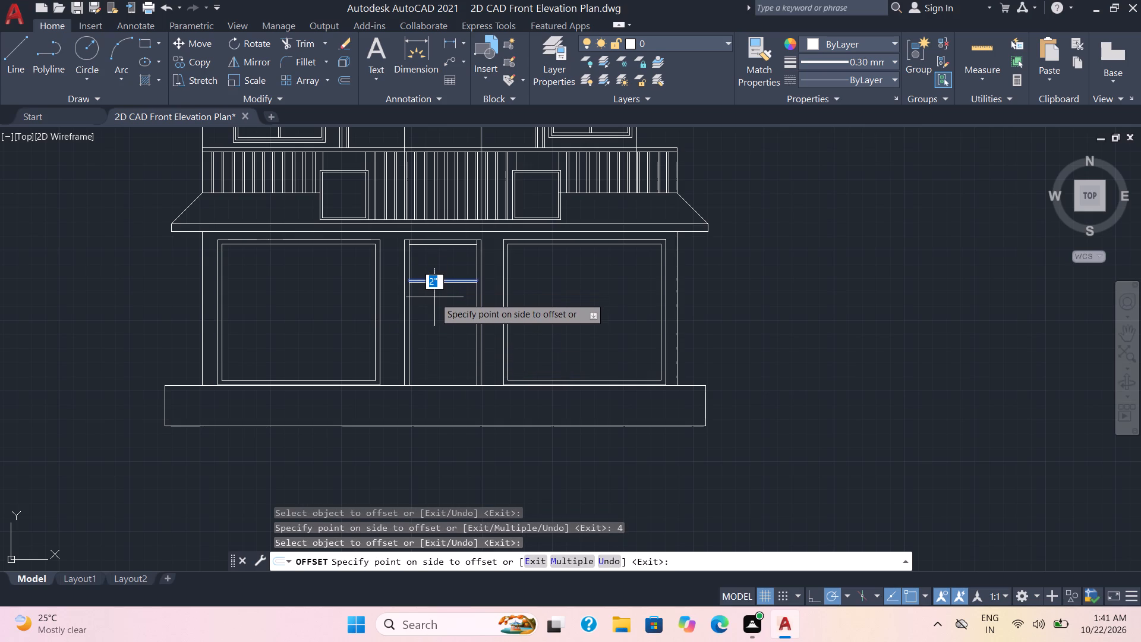
pyautogui.press('4')
pyautogui.press('Return')
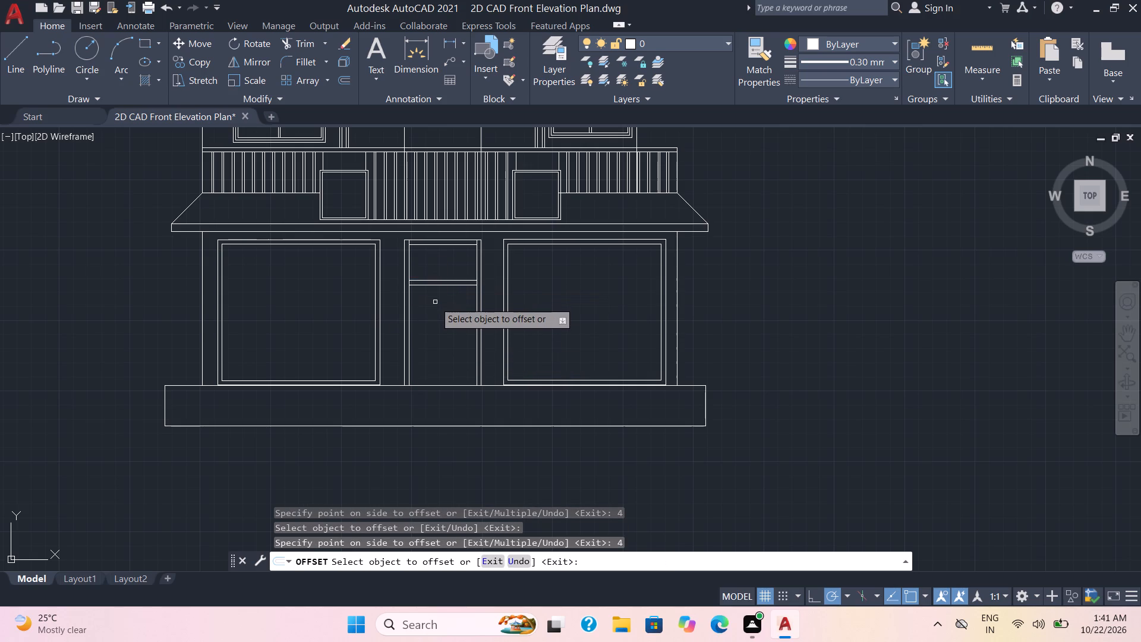
pyautogui.press('t')
pyautogui.press('Escape')
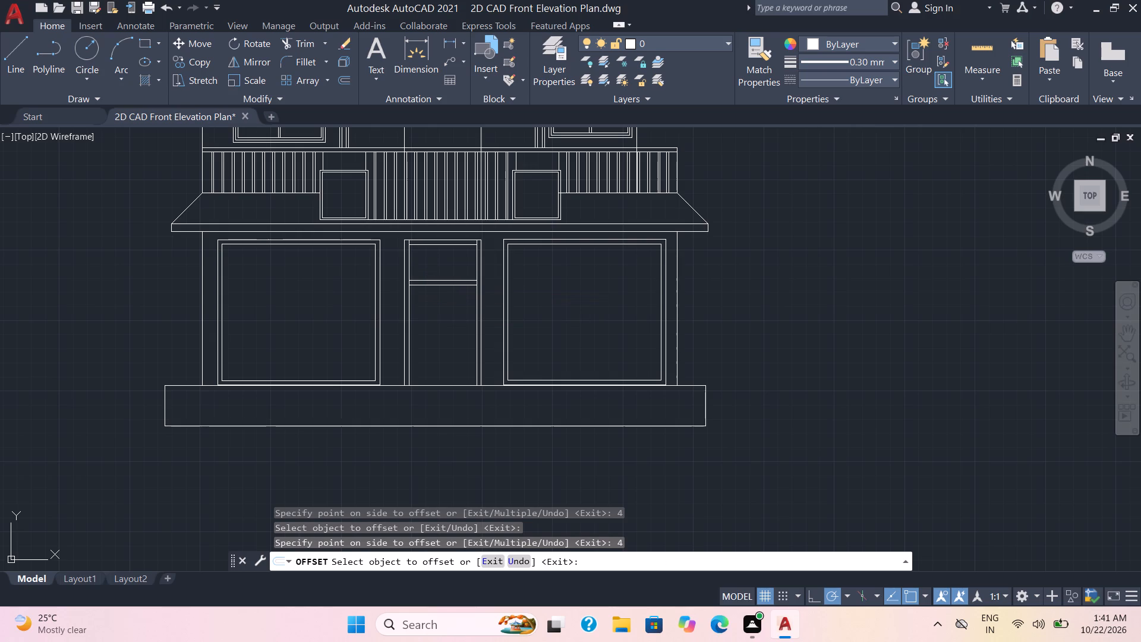
# Trim the ground-floor central door's inner side lines at the top corners and between the two crossbar lines.
pyautogui.write('tr')
pyautogui.press('Return')
pyautogui.scroll(1, 440, 308)
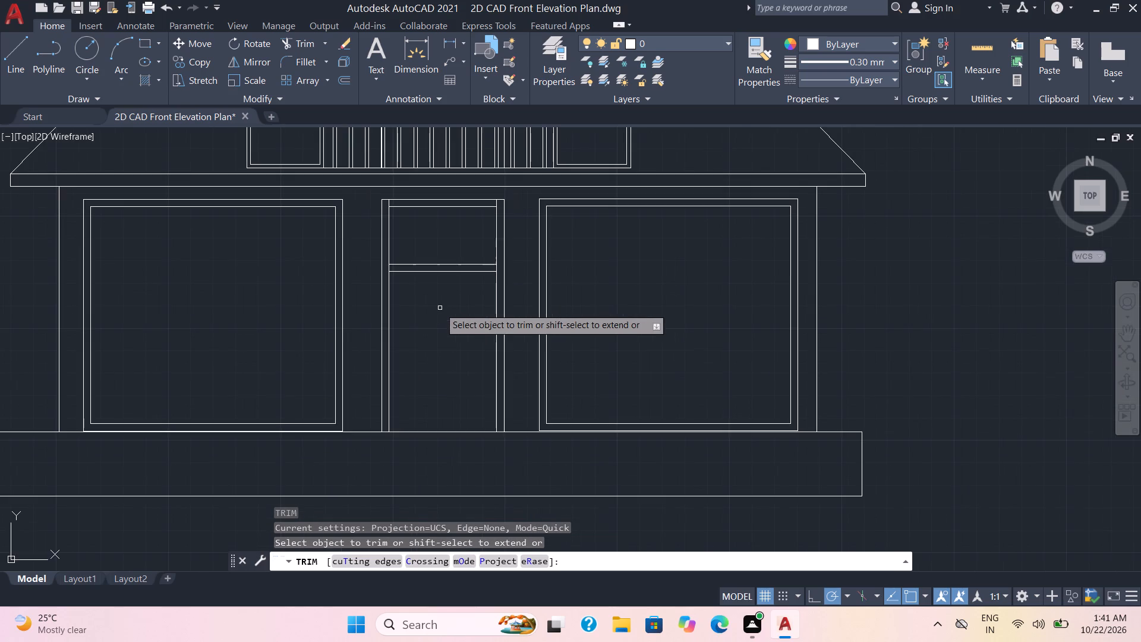
pyautogui.moveTo(440, 310); pyautogui.dragTo(447, 389, button='middle')
pyautogui.scroll(1, 417, 322)
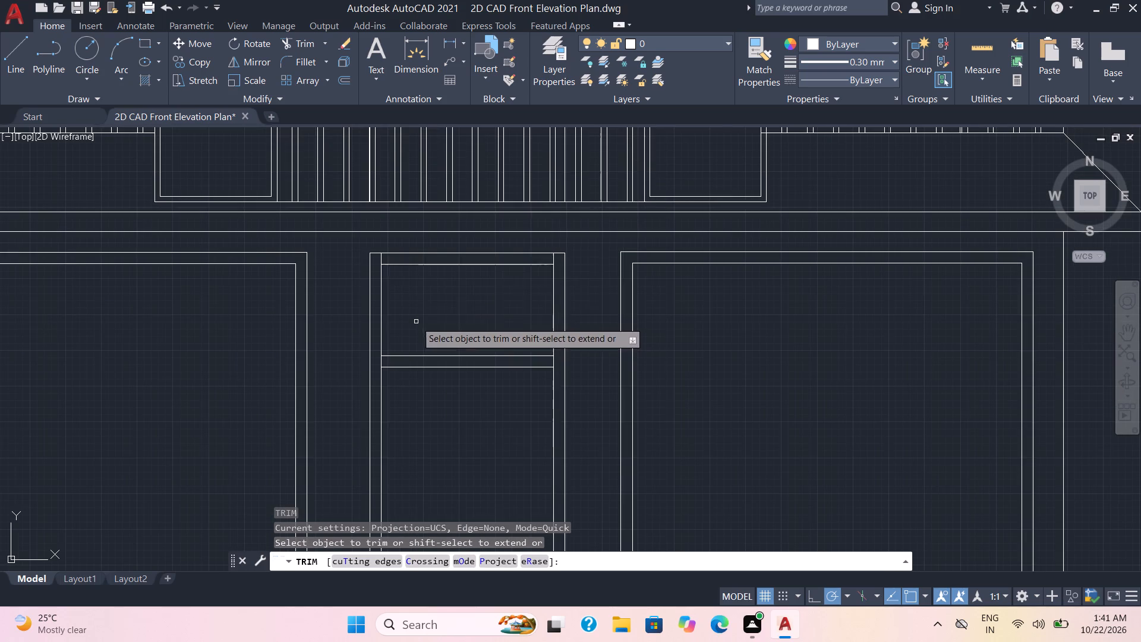
pyautogui.click(382, 311)
pyautogui.click(381, 258)
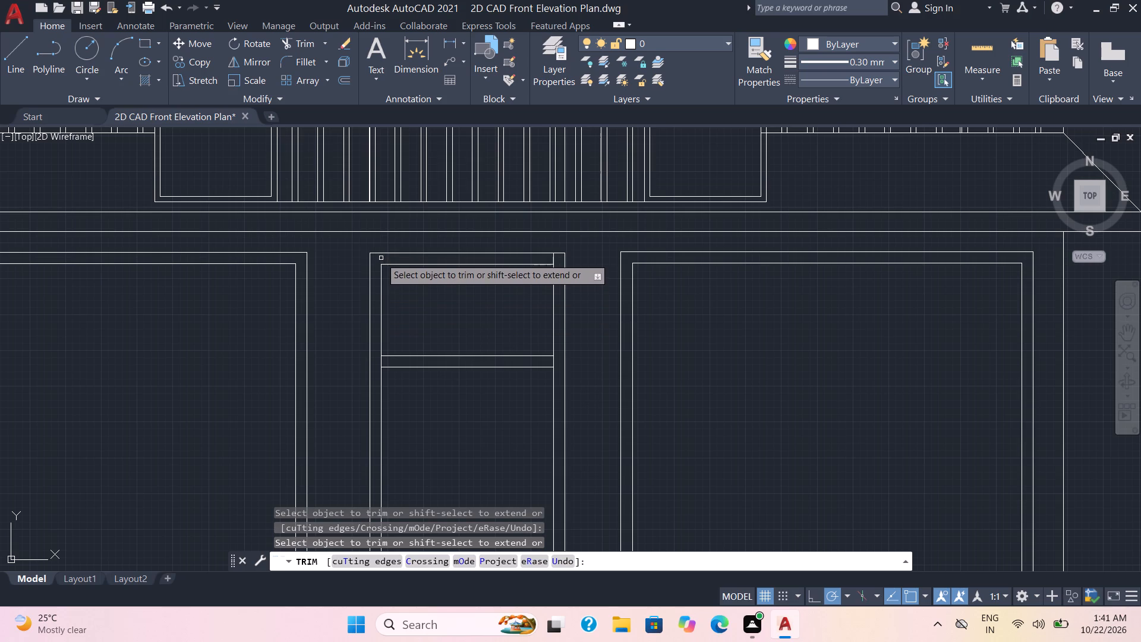
pyautogui.click(554, 259)
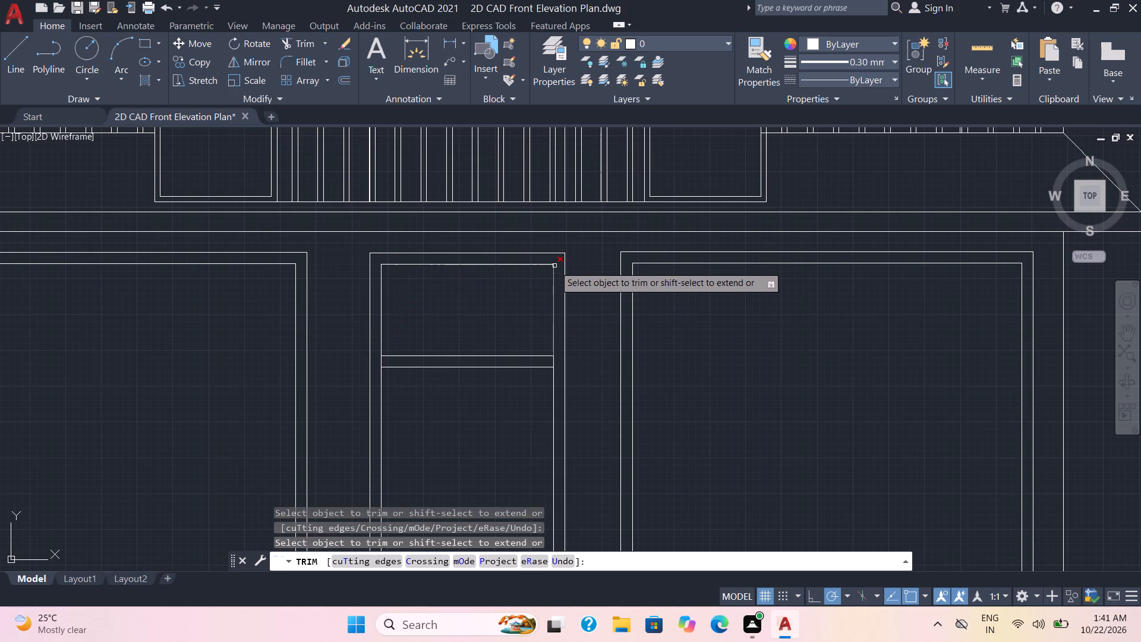
pyautogui.click(554, 281)
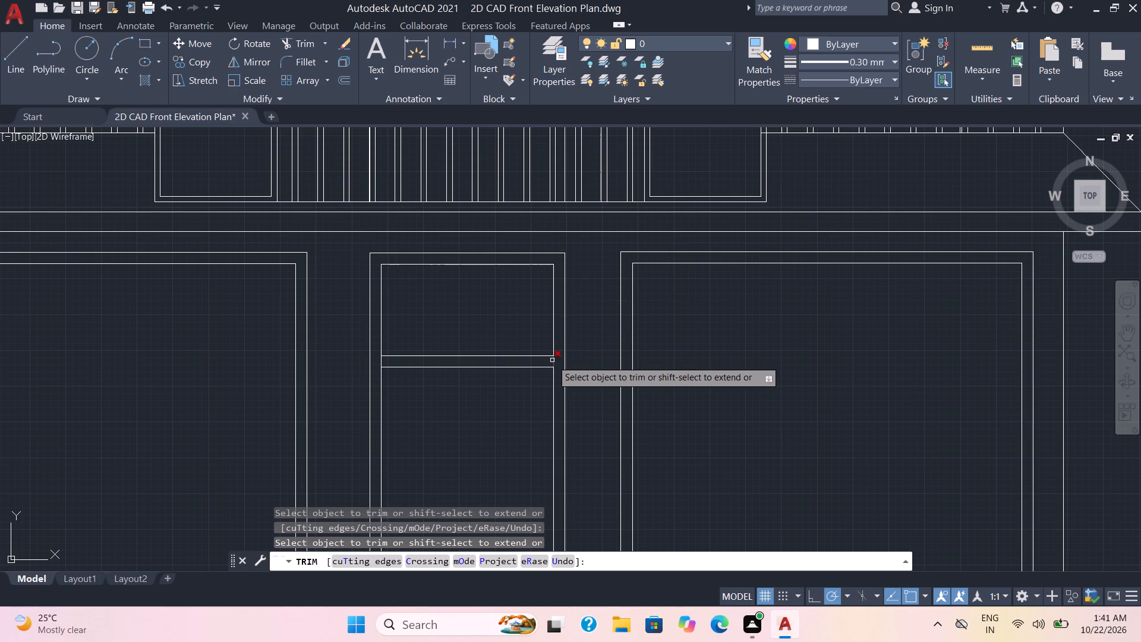
pyautogui.click(553, 360)
pyautogui.click(382, 363)
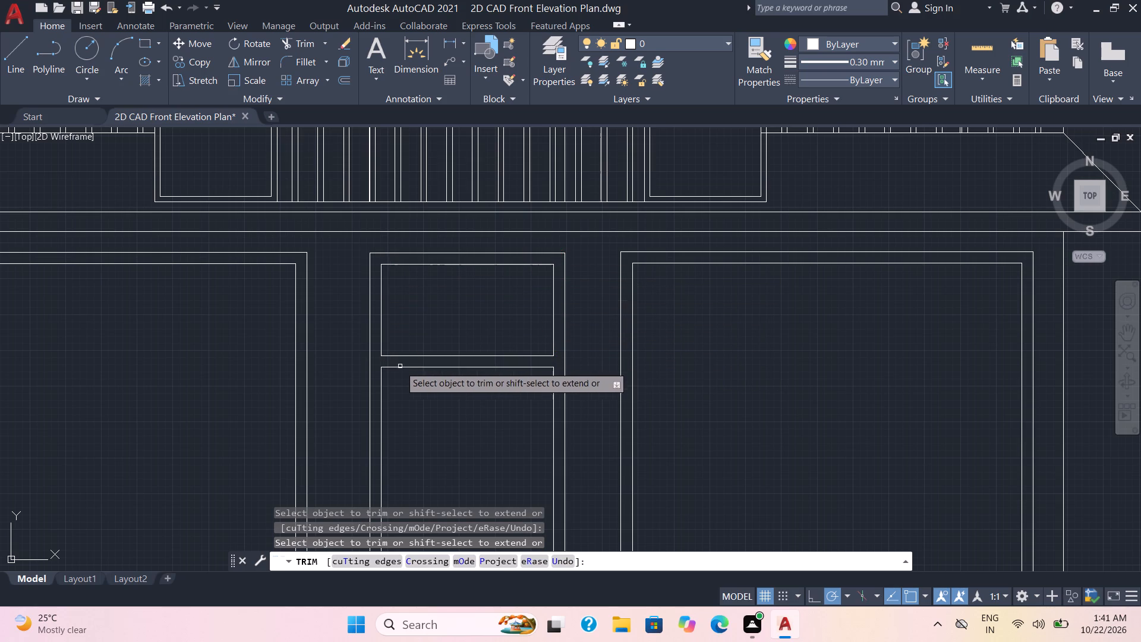
pyautogui.scroll(-2, 442, 407)
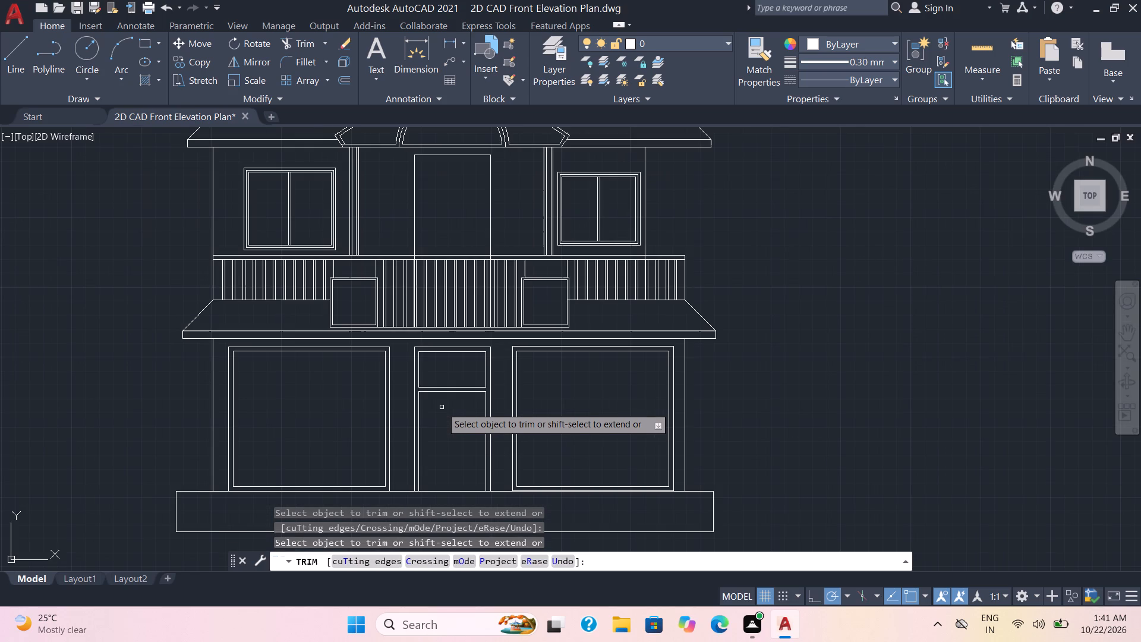
pyautogui.press('Escape')
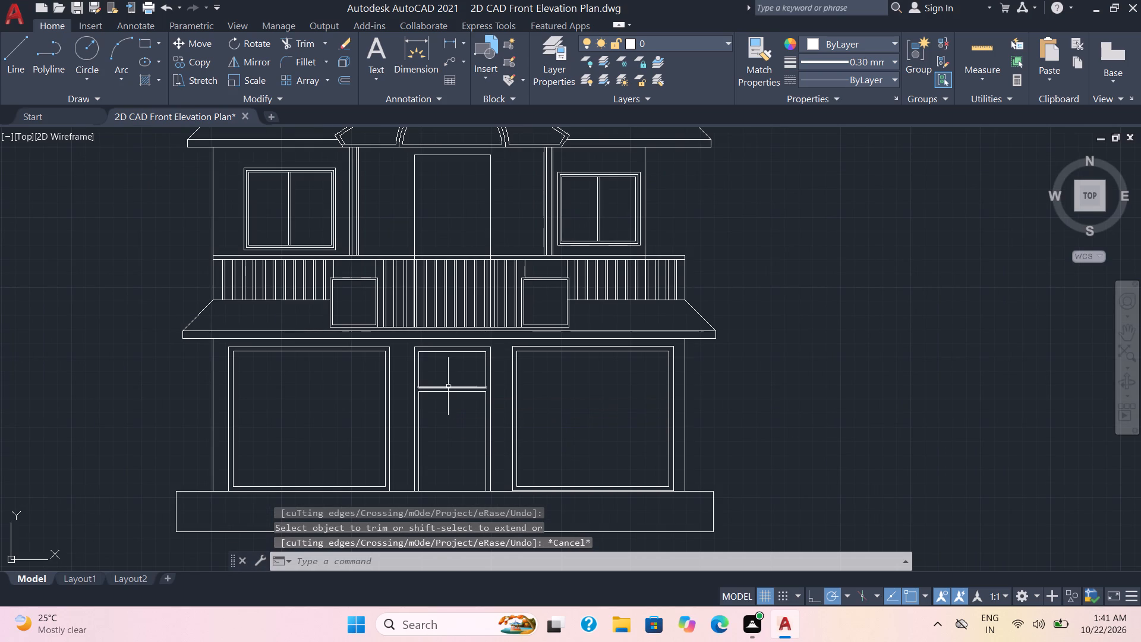
# Offset the middle storey's central door outline 4" inward to form its frame.
pyautogui.press('o')
pyautogui.press('Return')
pyautogui.press('4')
pyautogui.press('Return')
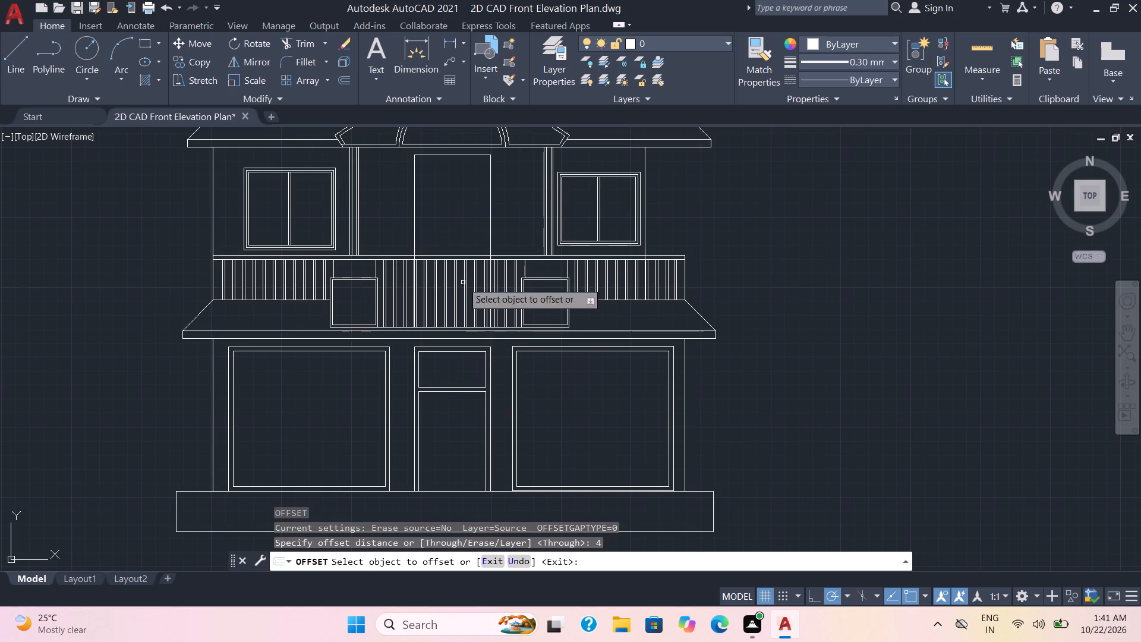
pyautogui.click(488, 191)
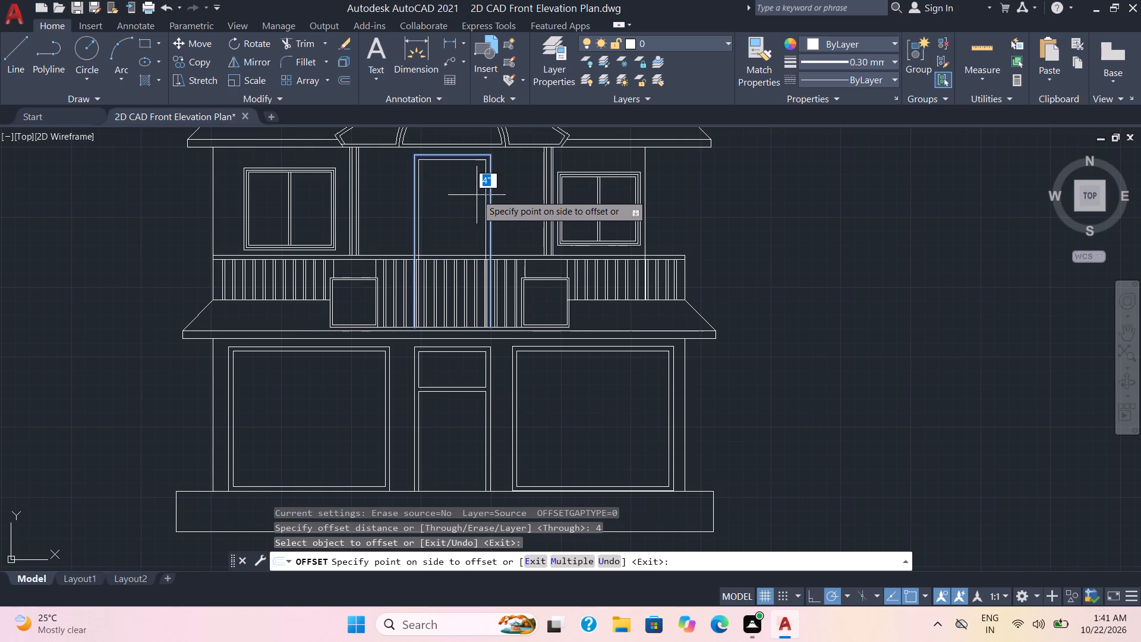
pyautogui.click(476, 195)
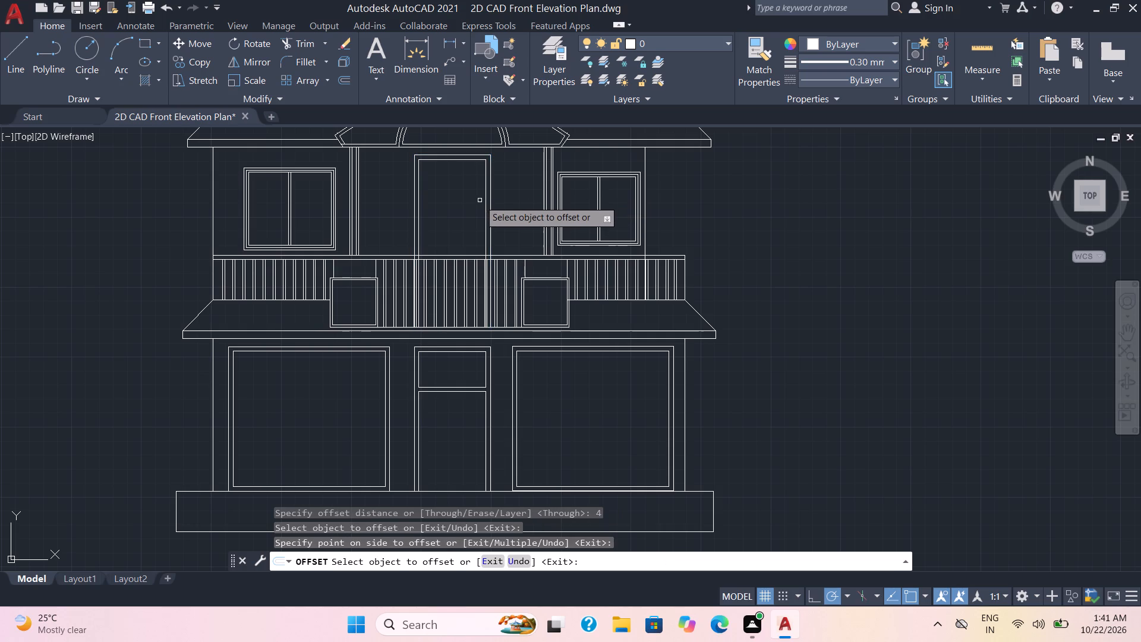
pyautogui.scroll(-1, 488, 203)
pyautogui.moveTo(504, 209); pyautogui.dragTo(534, 316, button='middle')
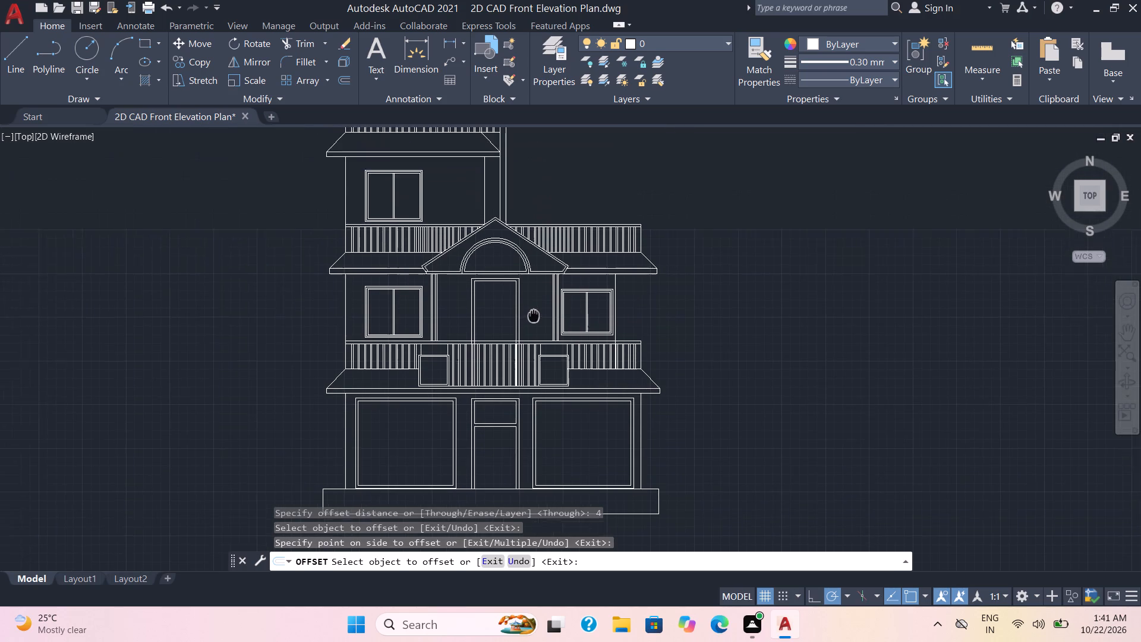
pyautogui.moveTo(534, 316); pyautogui.dragTo(550, 351, button='middle')
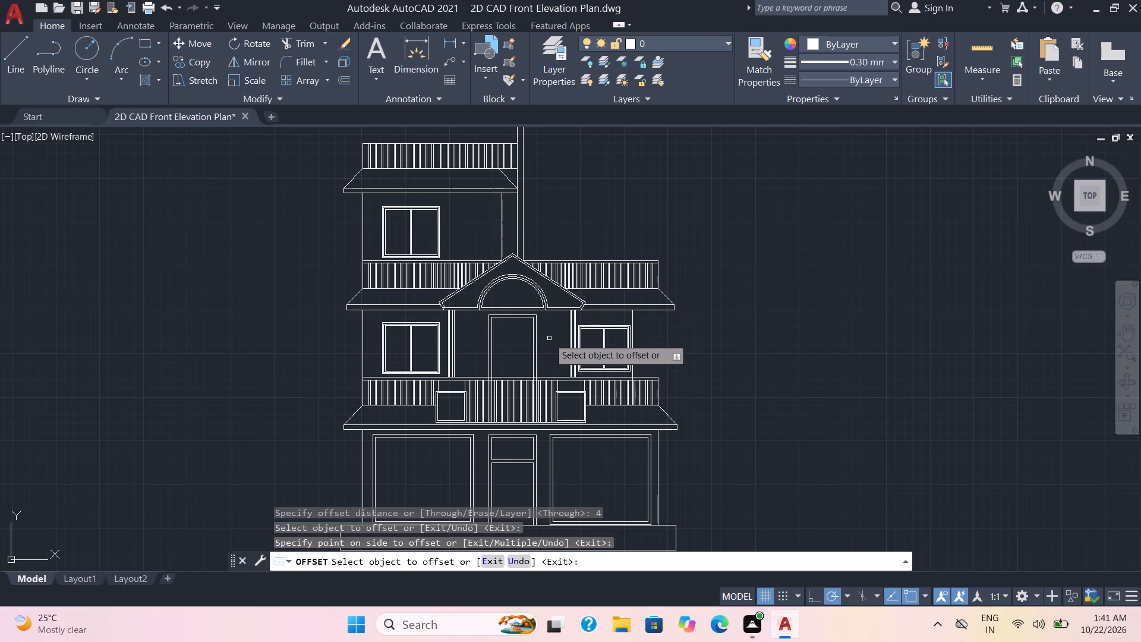
pyautogui.press('Escape')
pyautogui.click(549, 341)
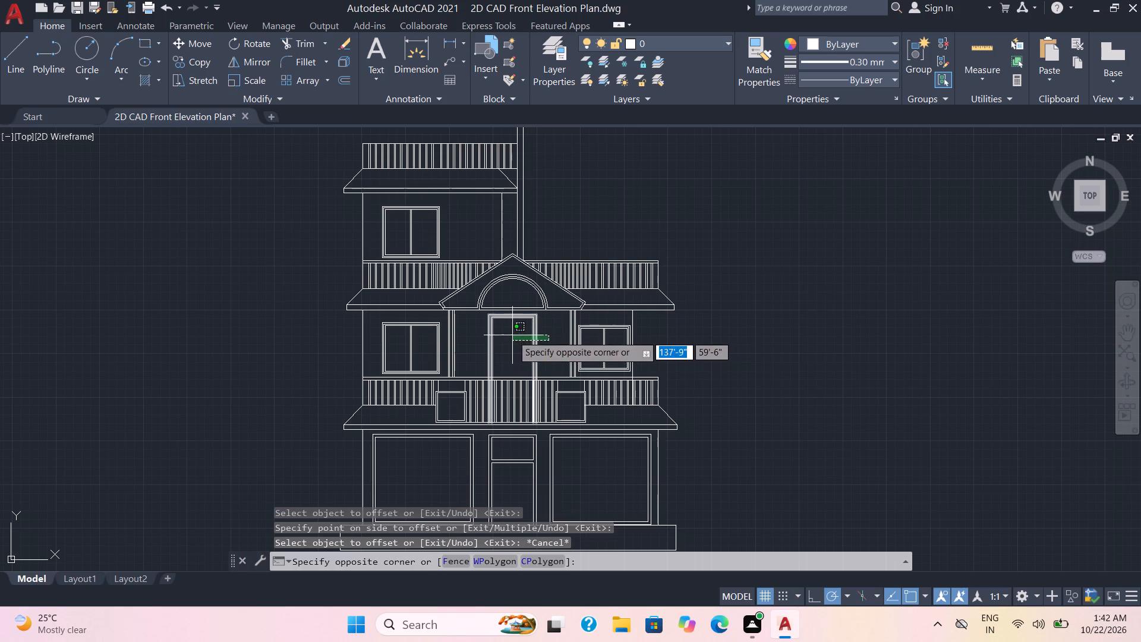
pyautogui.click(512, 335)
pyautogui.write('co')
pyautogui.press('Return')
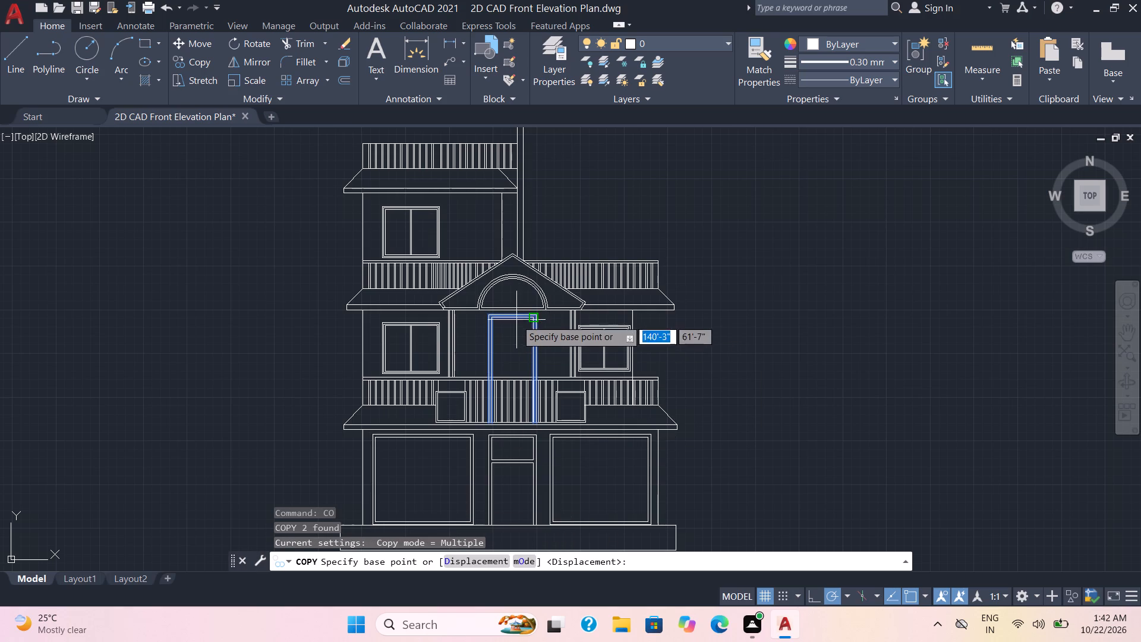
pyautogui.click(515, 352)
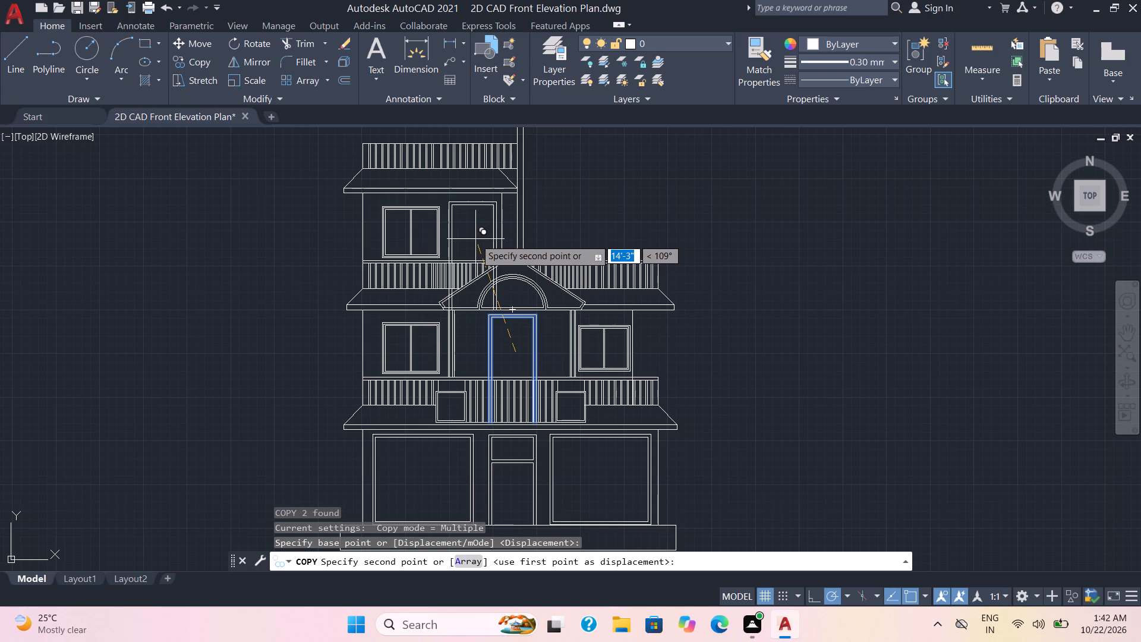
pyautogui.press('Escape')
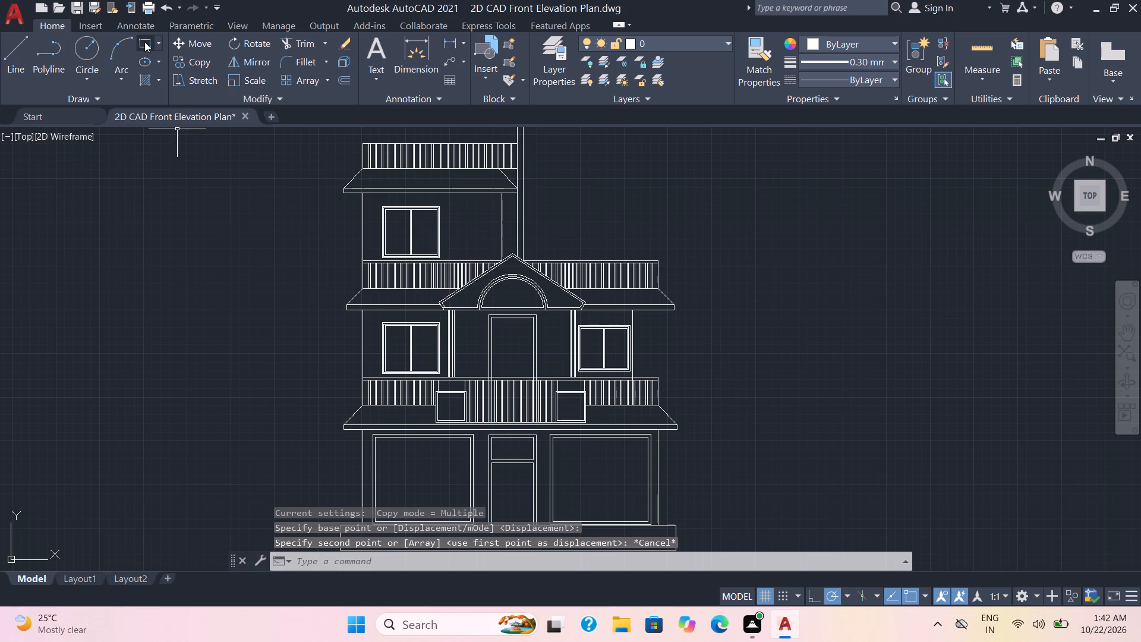
# Draw a door rectangle about 4'-2" wide and 8'-11" high beside the upper storey's window, reaching down behind the gable.
pyautogui.click(144, 42)
pyautogui.scroll(2, 452, 260)
pyautogui.moveTo(458, 215); pyautogui.dragTo(405, 344, button='middle')
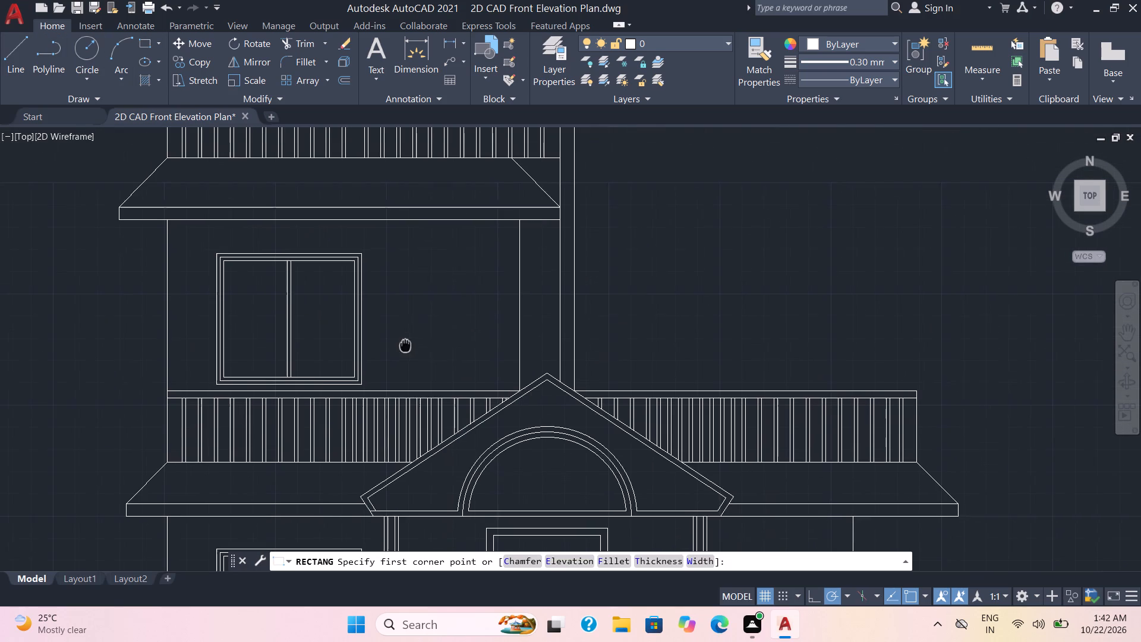
pyautogui.moveTo(405, 344); pyautogui.dragTo(405, 345, button='middle')
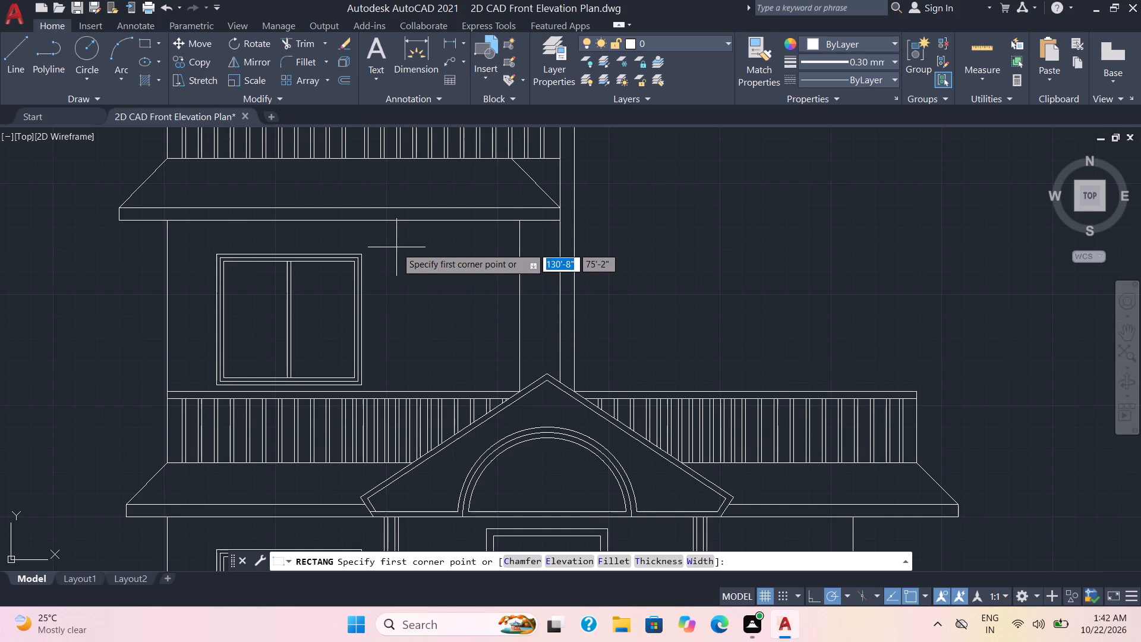
pyautogui.click(396, 251)
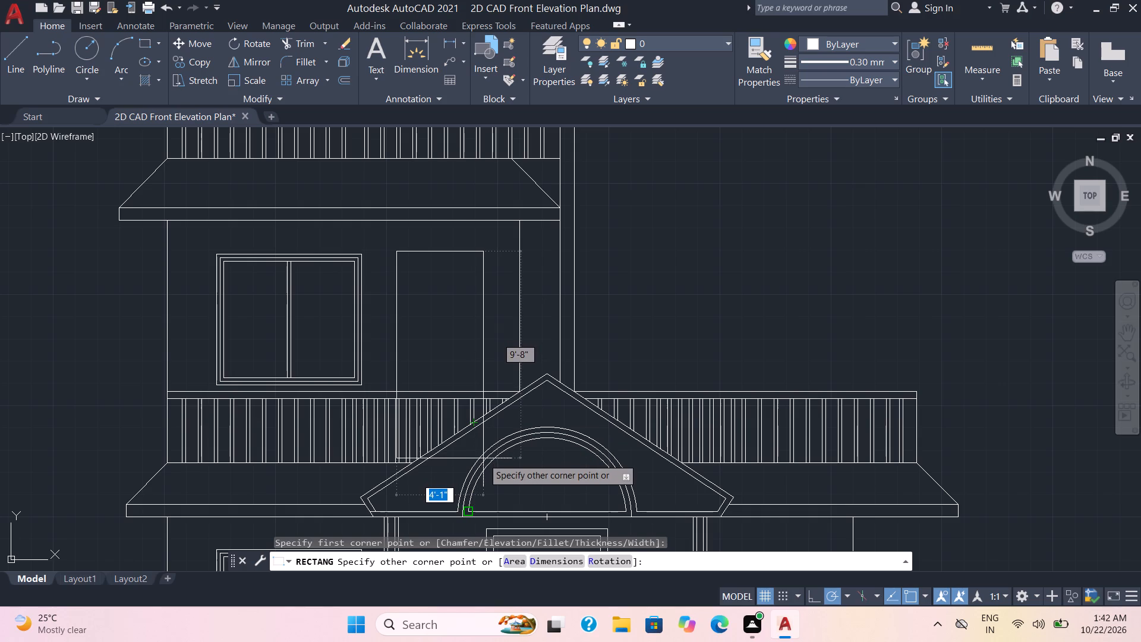
pyautogui.scroll(2, 483, 462)
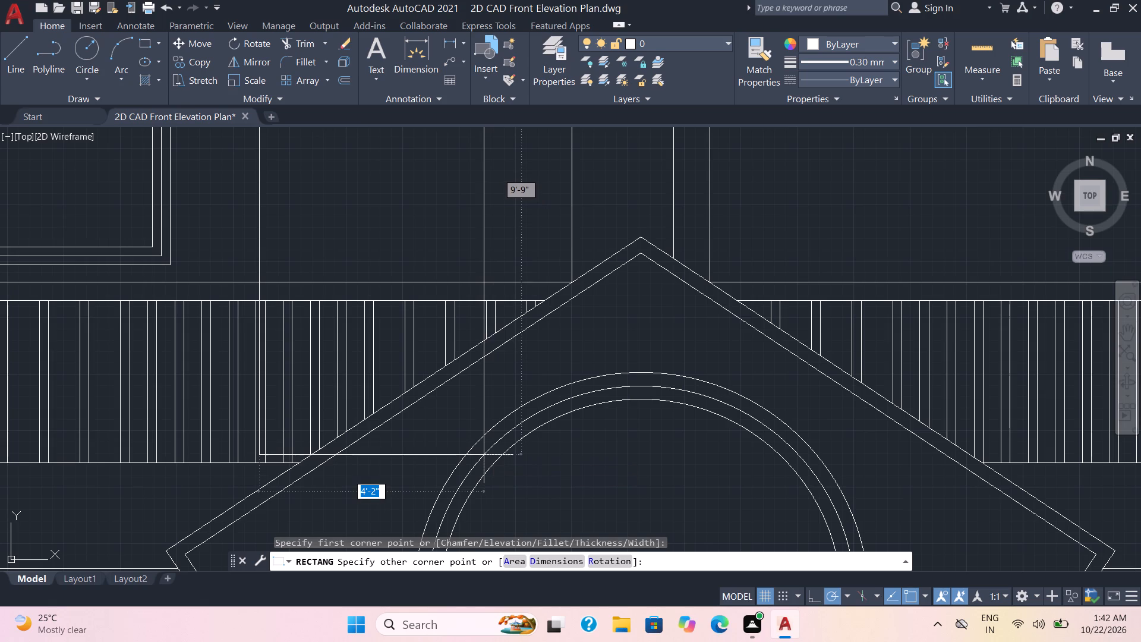
pyautogui.moveTo(483, 455); pyautogui.dragTo(513, 335, button='middle')
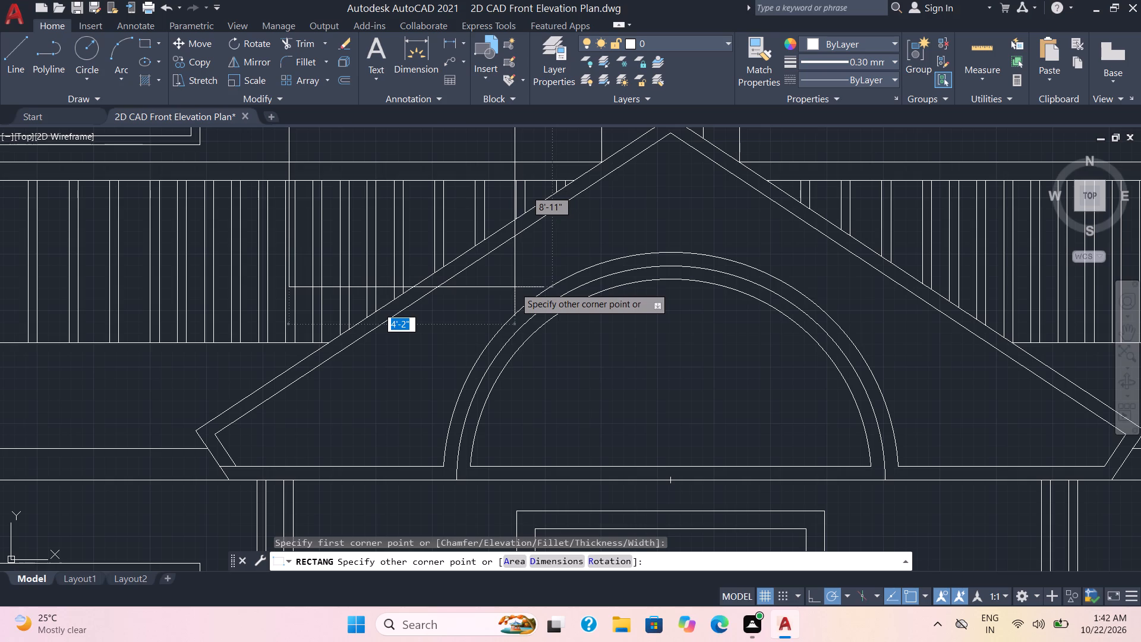
pyautogui.click(515, 287)
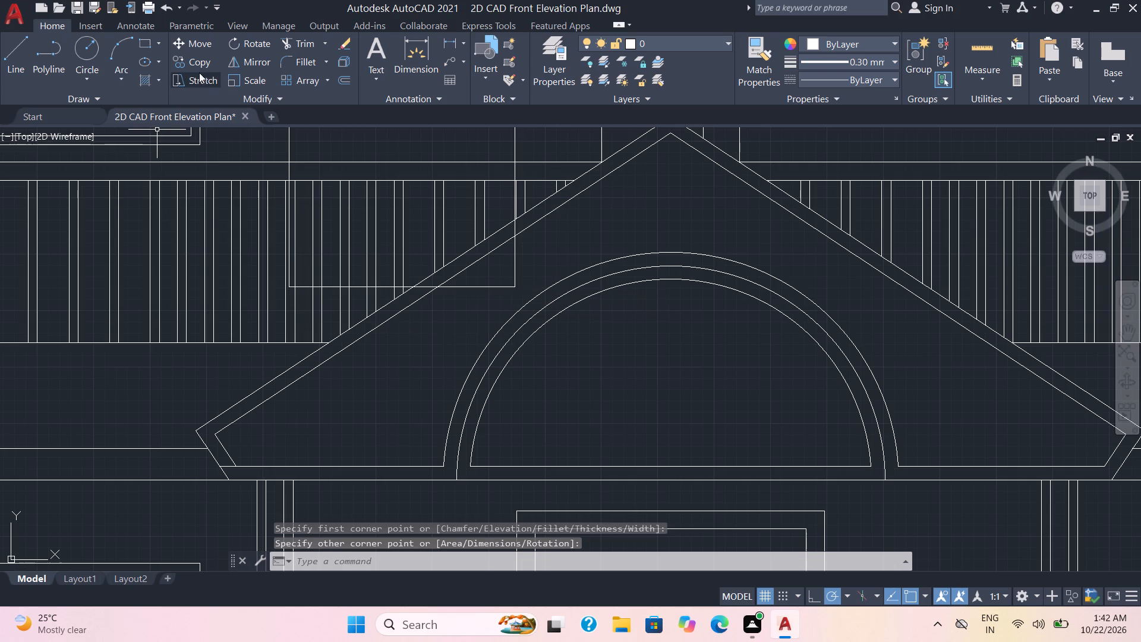
# Use Stretch to shift the upper storey's door rectangle straight down about 10".
pyautogui.click(198, 79)
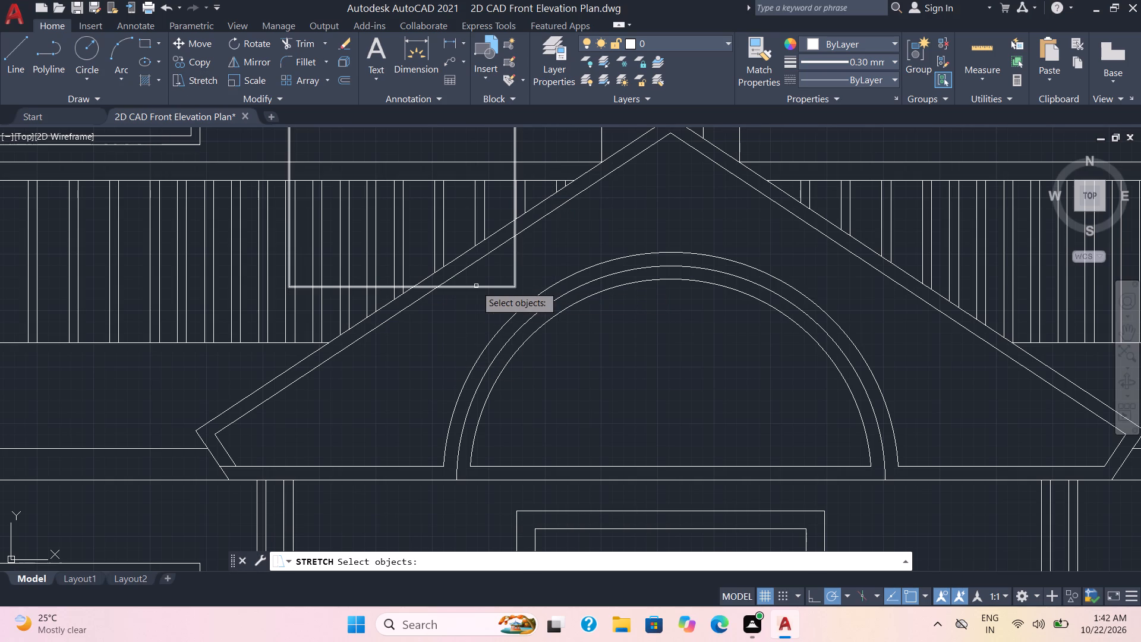
pyautogui.click(471, 288)
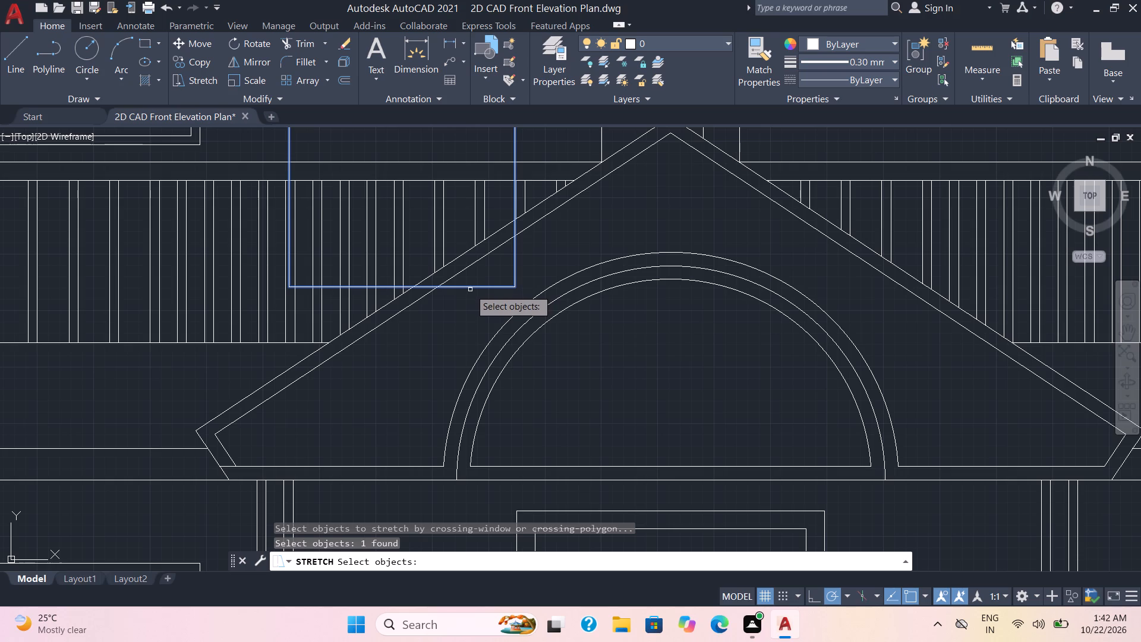
pyautogui.press('Return')
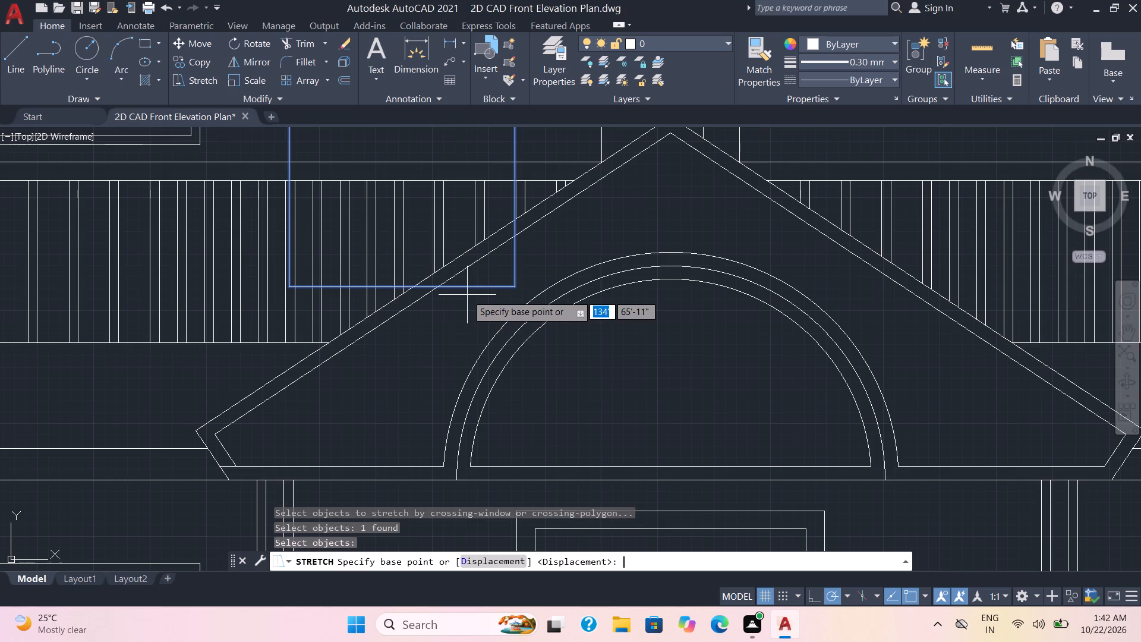
pyautogui.click(513, 286)
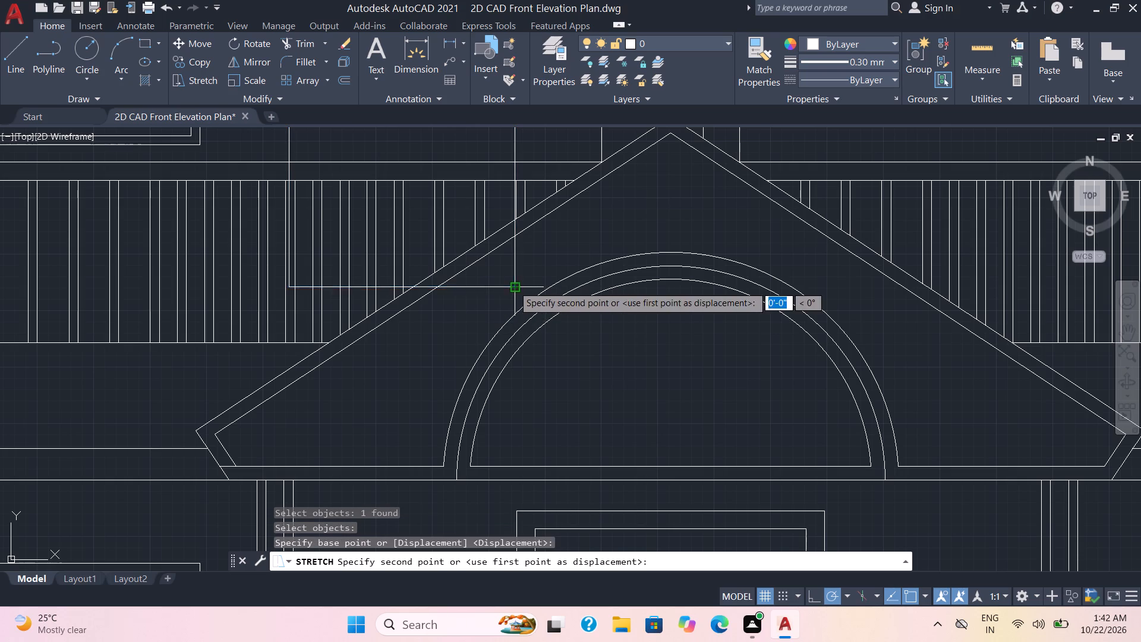
pyautogui.click(519, 339)
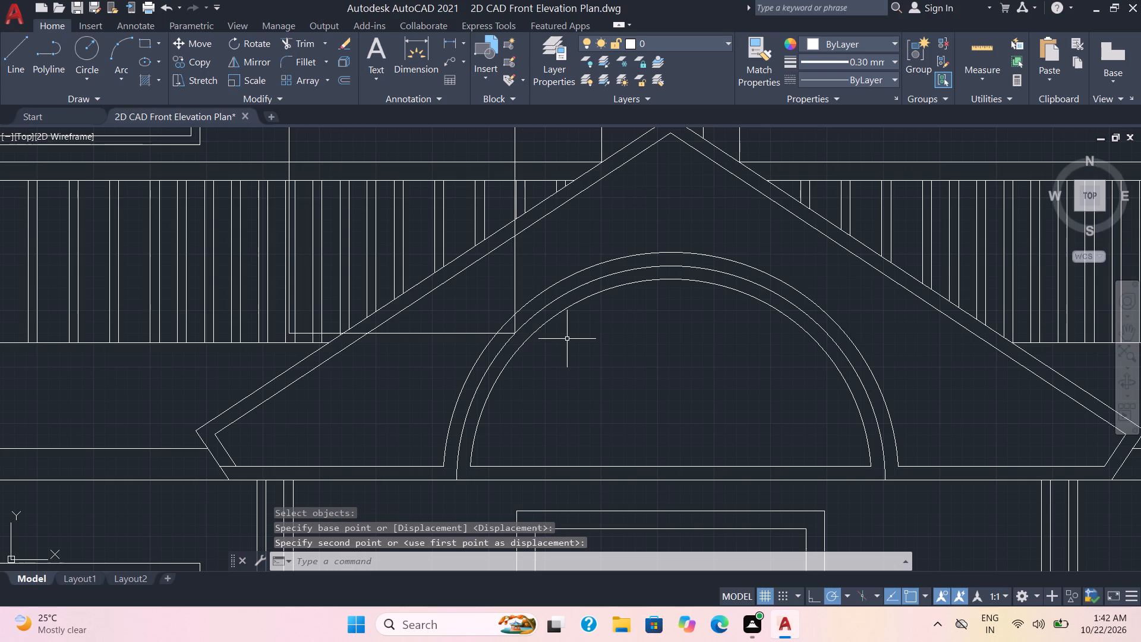
pyautogui.press('Escape')
# Explode the upper storey's door rectangle into separate lines.
pyautogui.scroll(-4, 573, 303)
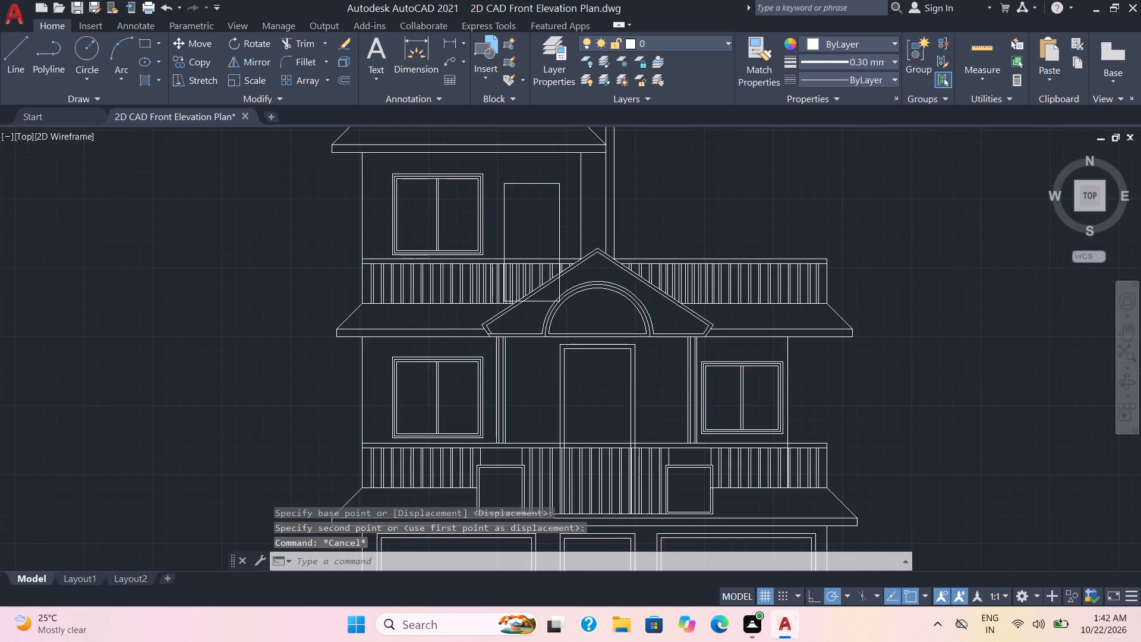
pyautogui.scroll(1, 549, 243)
pyautogui.moveTo(549, 243); pyautogui.dragTo(547, 332, button='middle')
pyautogui.scroll(1, 546, 317)
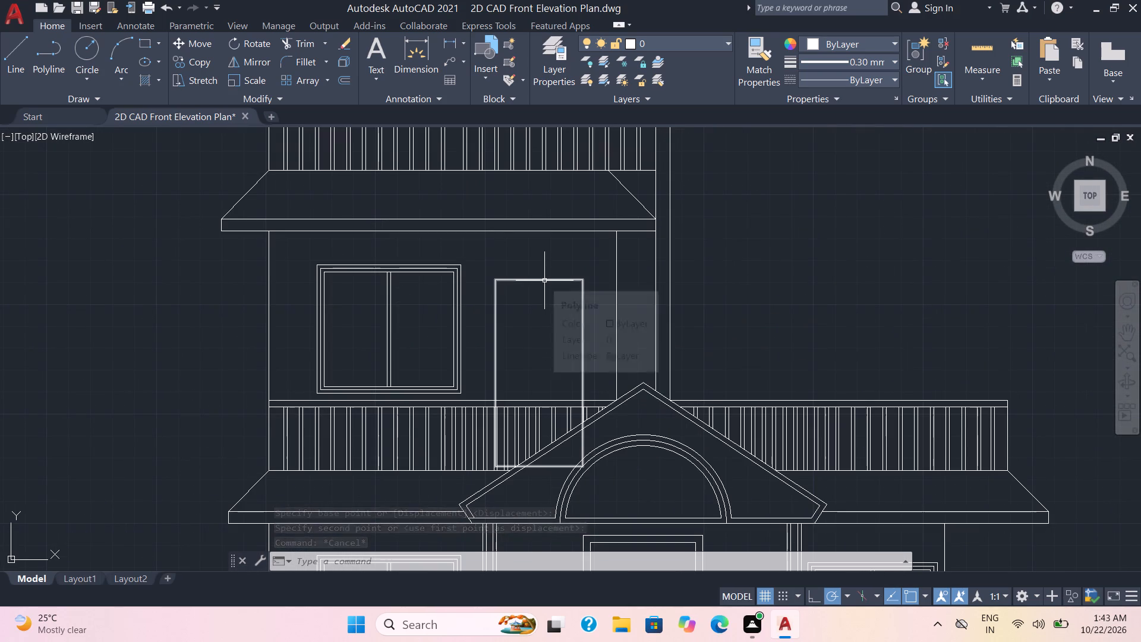
pyautogui.click(600, 316)
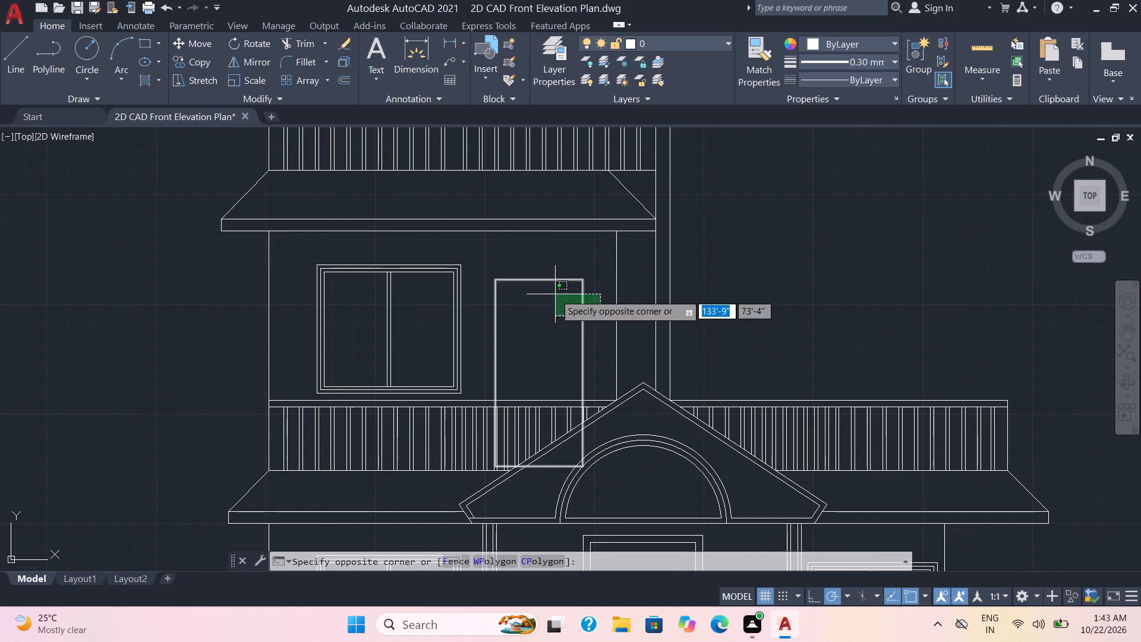
pyautogui.click(491, 269)
pyautogui.press('x')
pyautogui.press('Return')
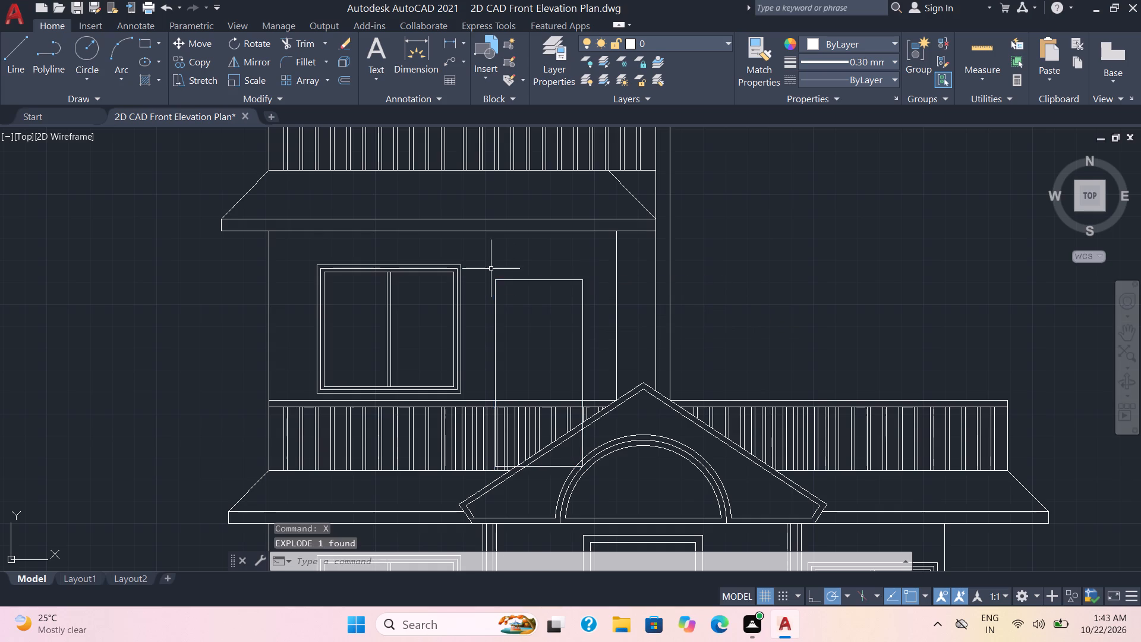
# Raise the upper storey door's top about 9" with new side and top lines, and delete the old top line.
pyautogui.click(10, 55)
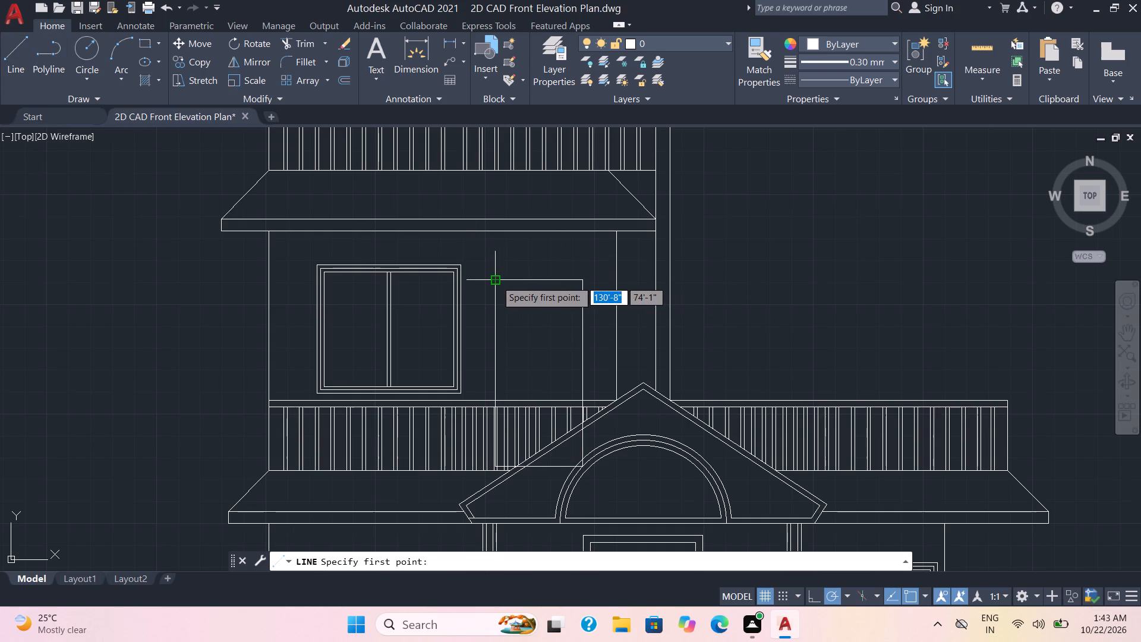
pyautogui.click(496, 280)
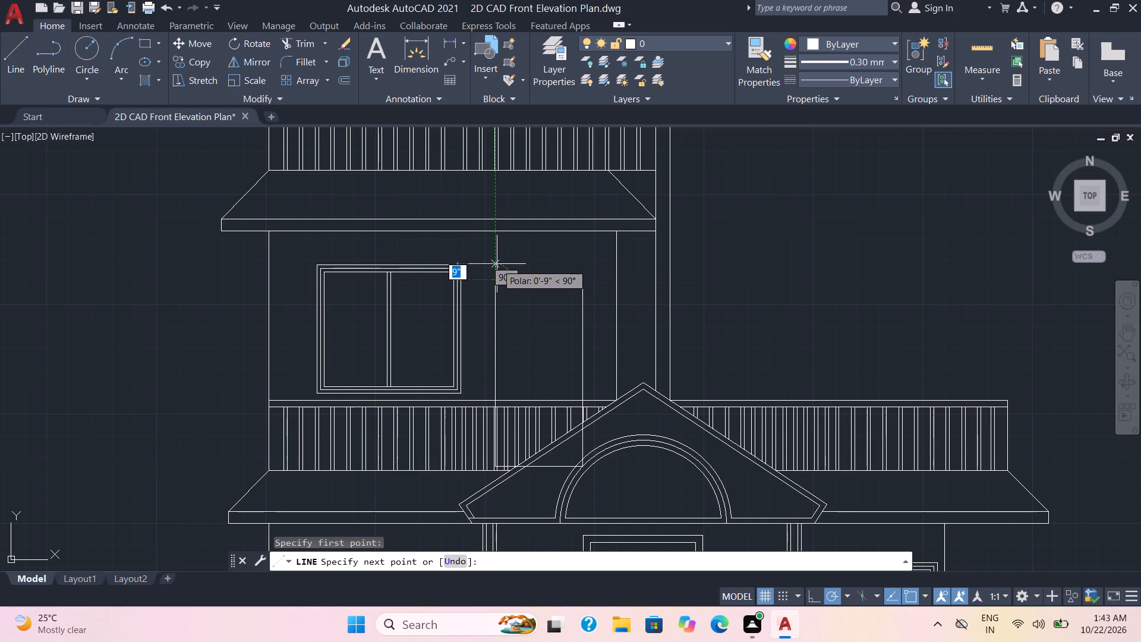
pyautogui.click(494, 264)
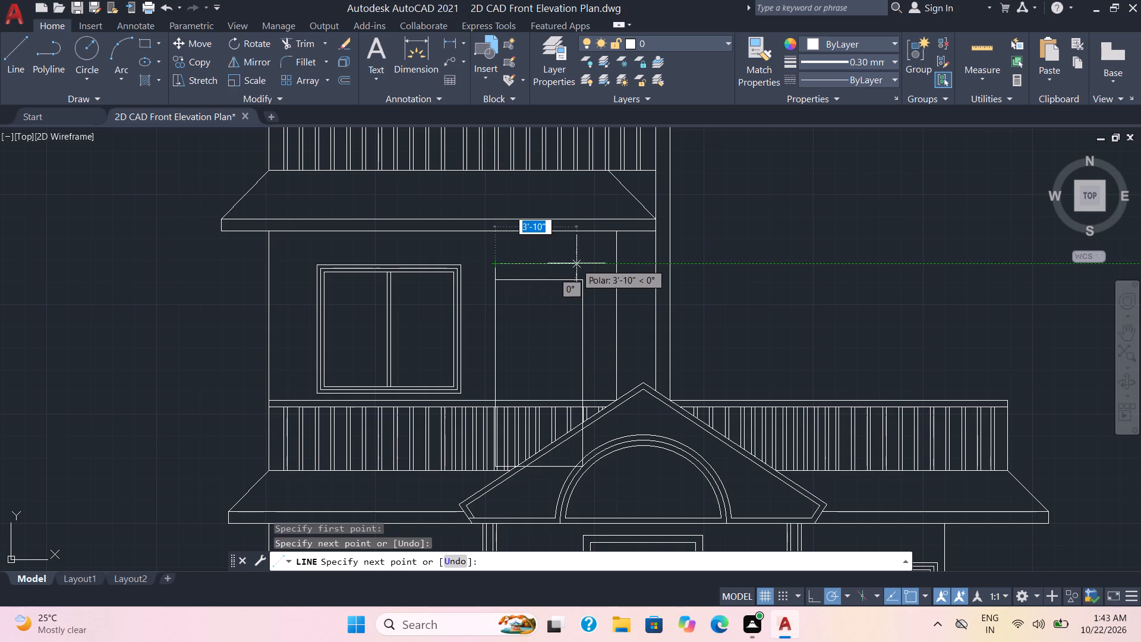
pyautogui.click(582, 265)
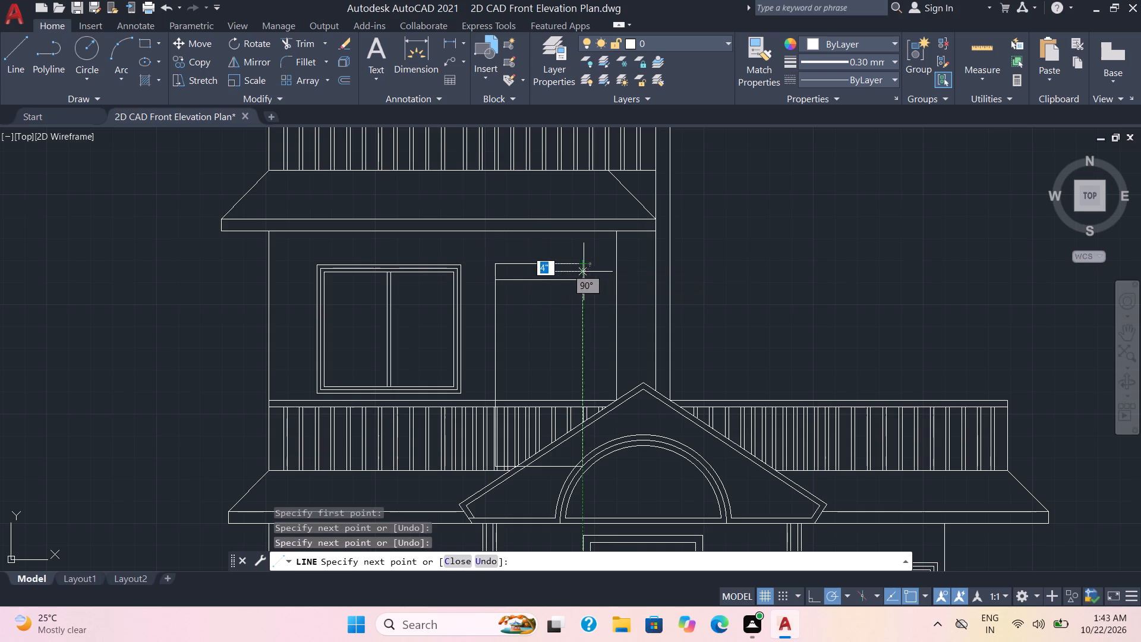
pyautogui.click(590, 292)
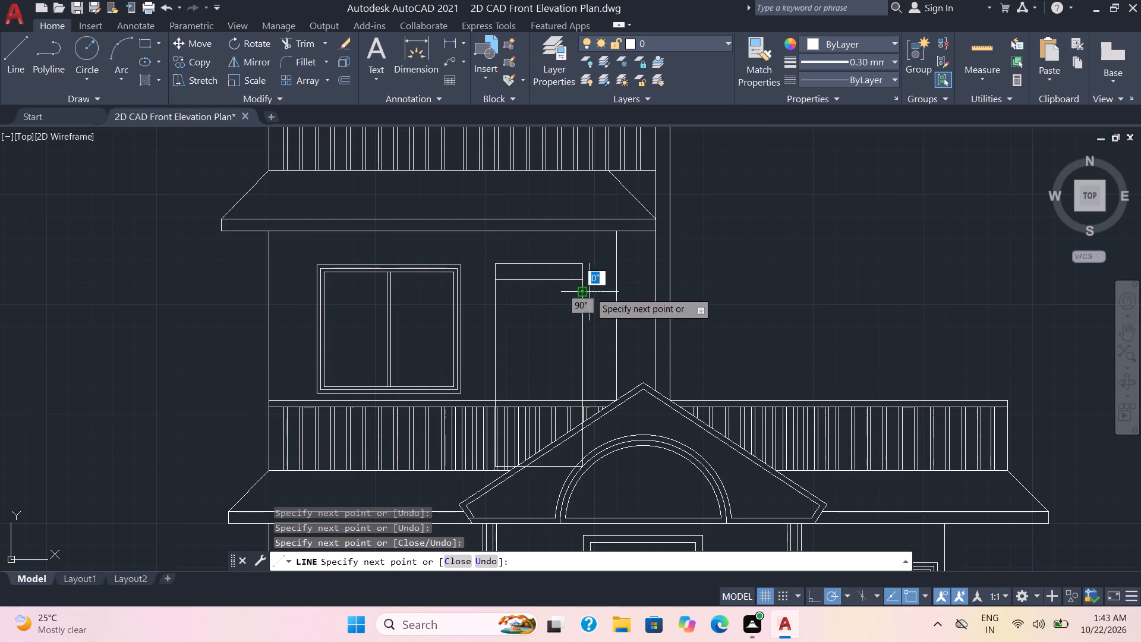
pyautogui.press('Escape')
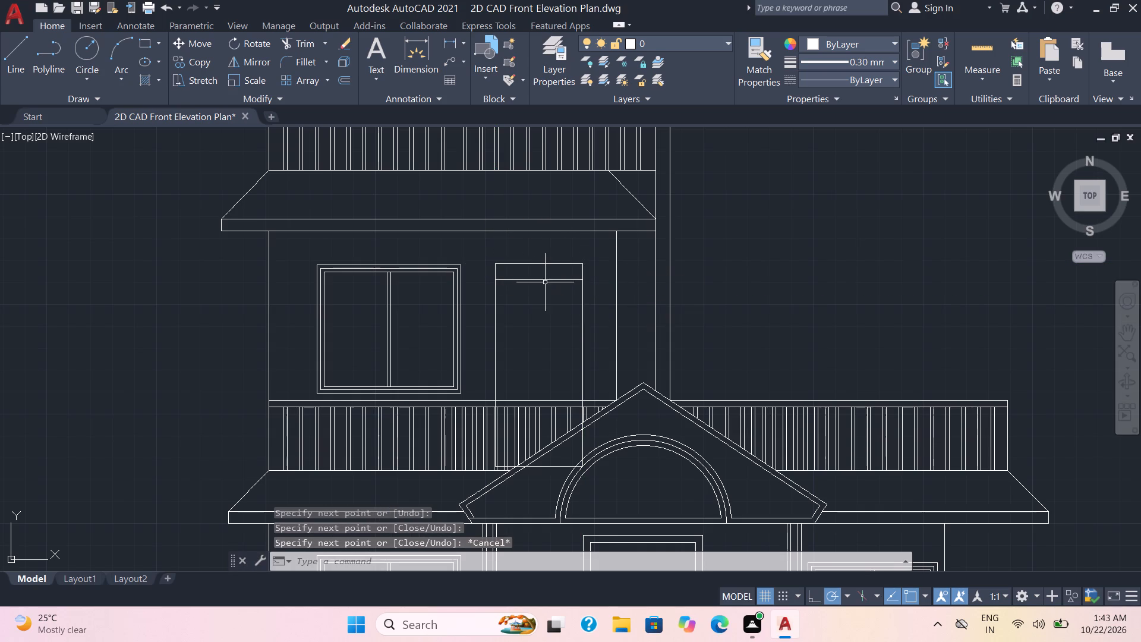
pyautogui.click(545, 279)
pyautogui.press('Delete')
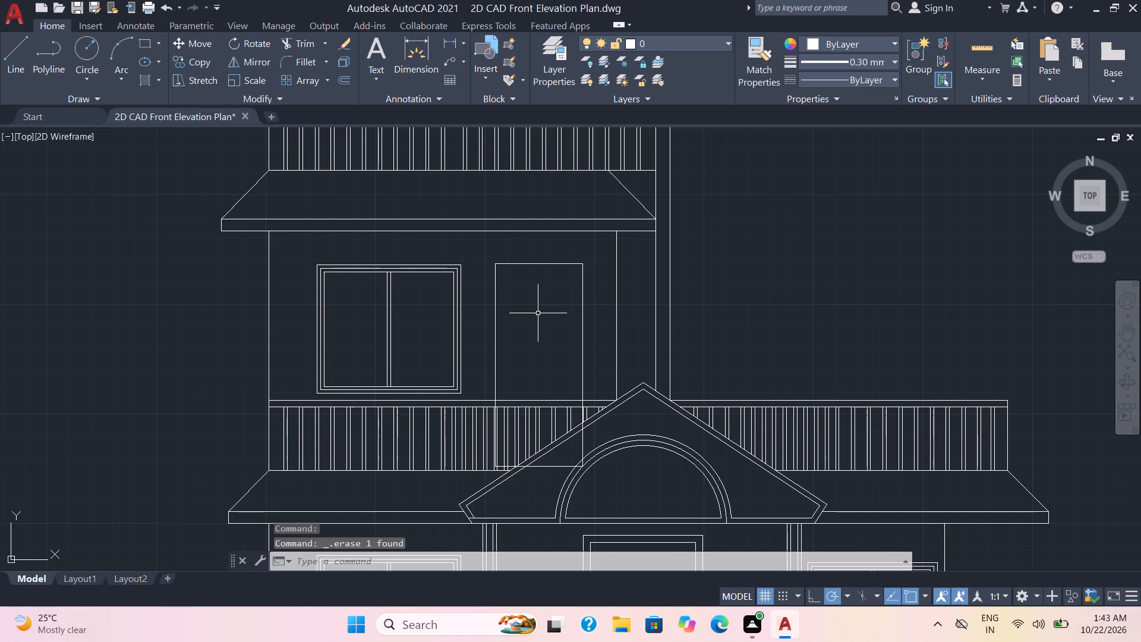
# Join the upper storey door's separate outline segments into a single polyline.
pyautogui.scroll(-1, 538, 313)
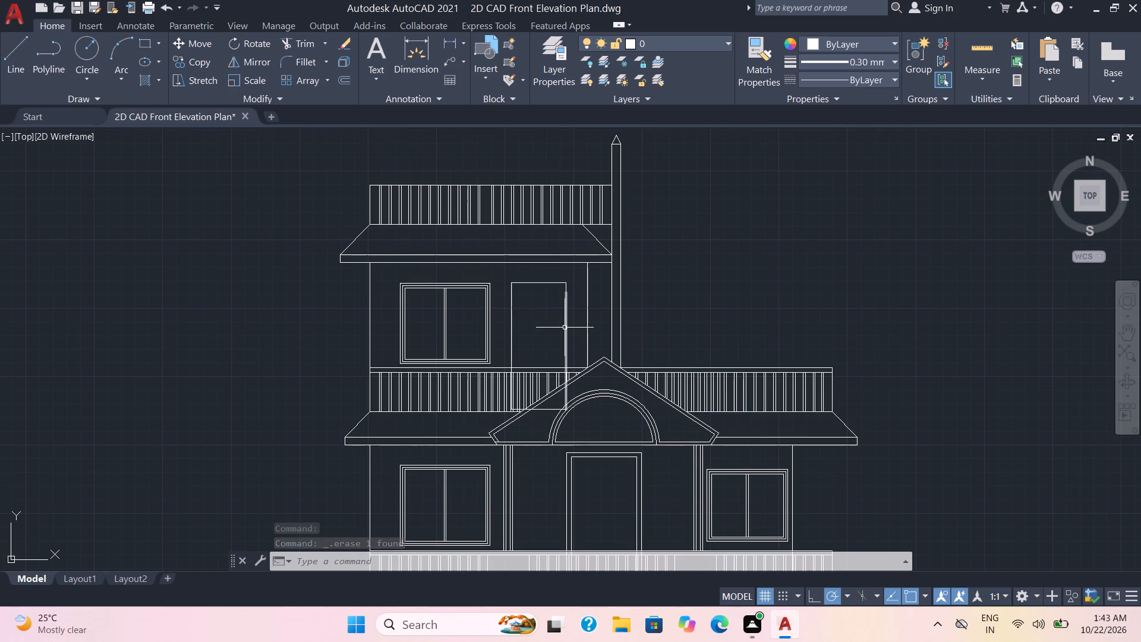
pyautogui.click(577, 329)
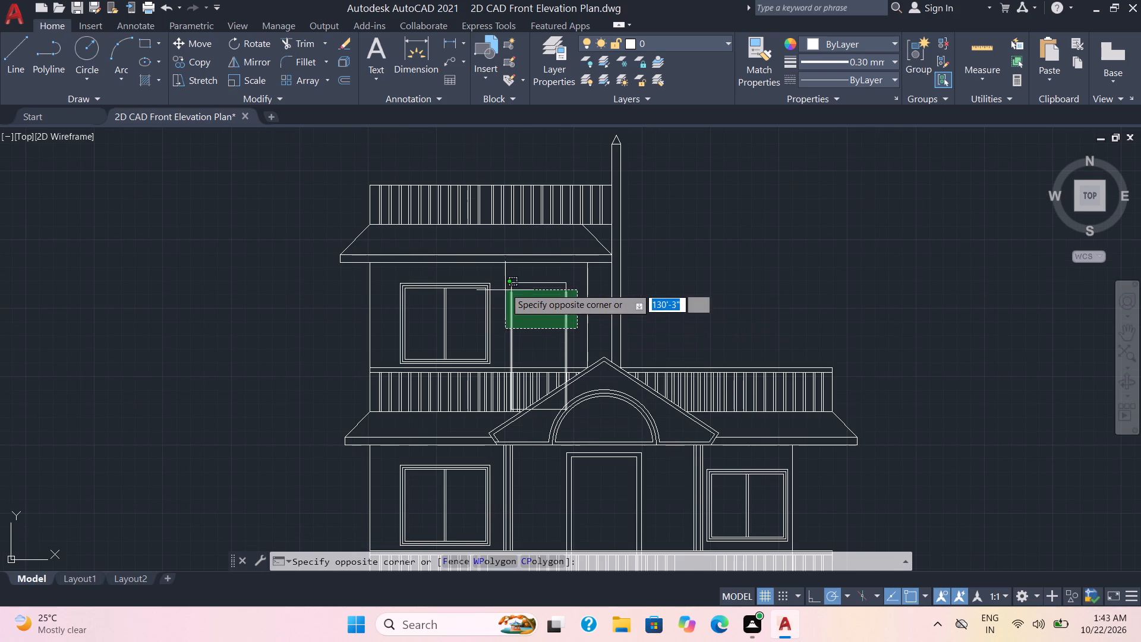
pyautogui.click(503, 273)
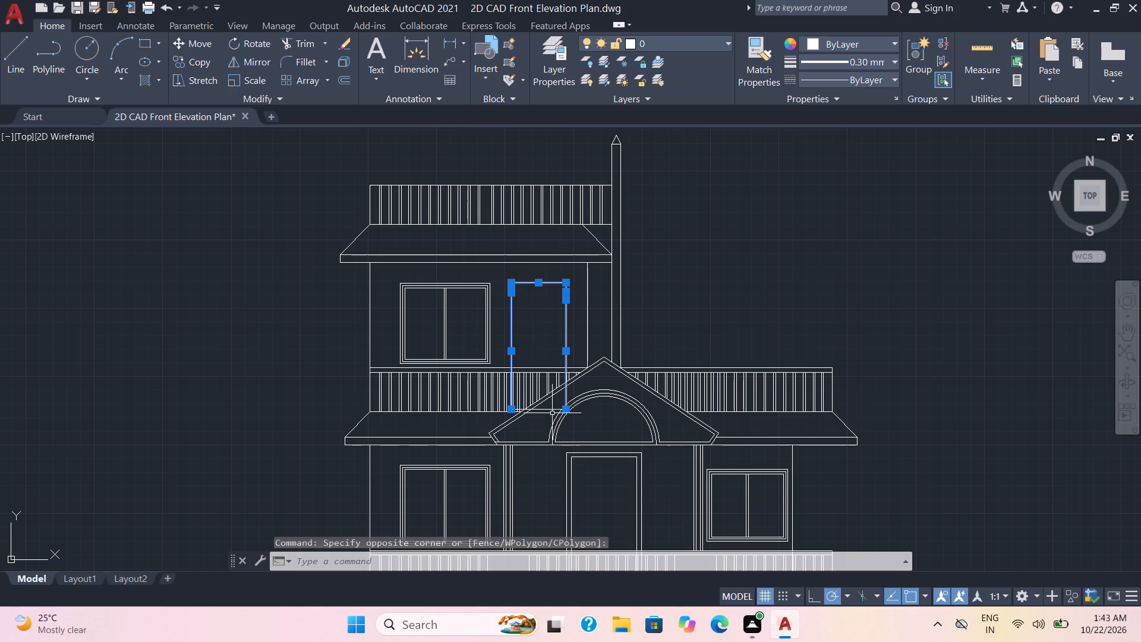
pyautogui.click(549, 411)
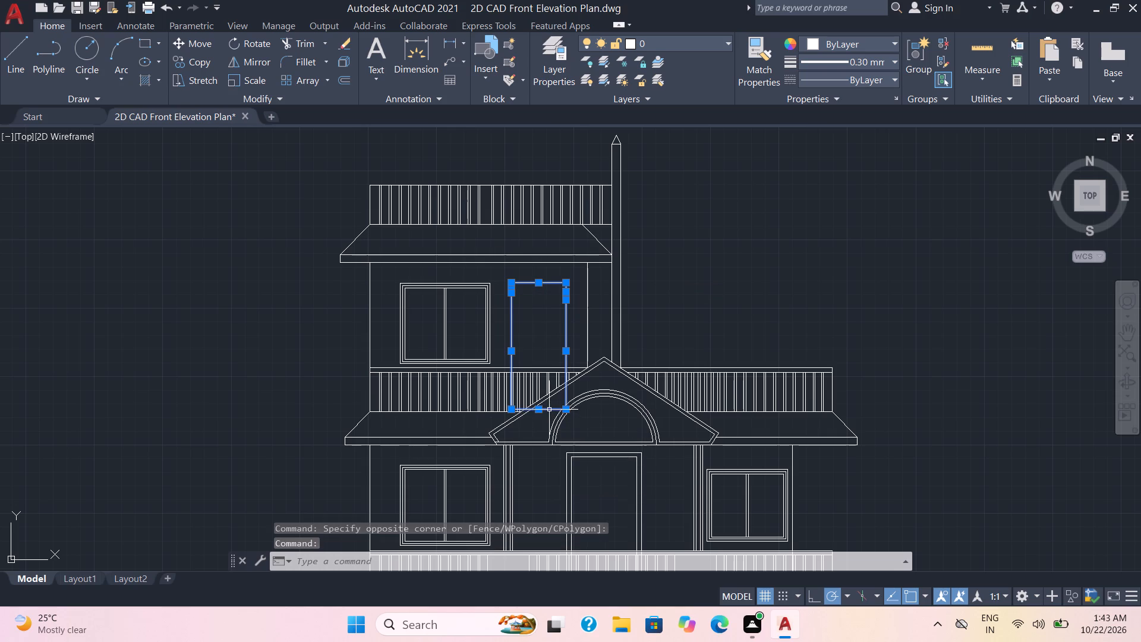
pyautogui.press('j')
pyautogui.press('Return')
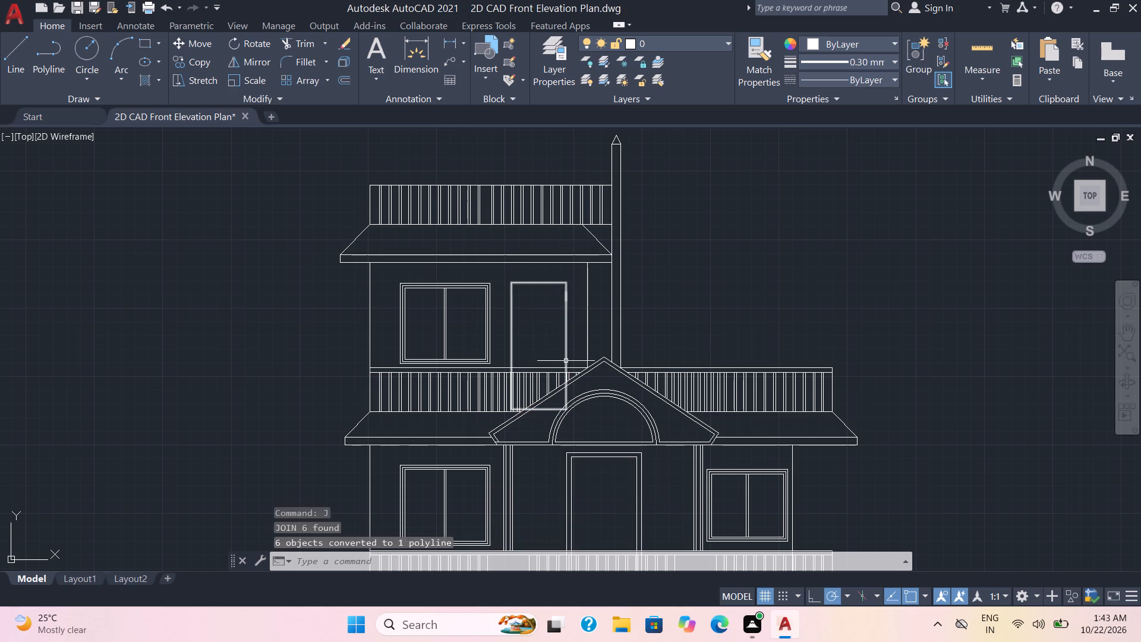
# Offset the upper storey's door outline 4" inward to form its frame.
pyautogui.click(565, 347)
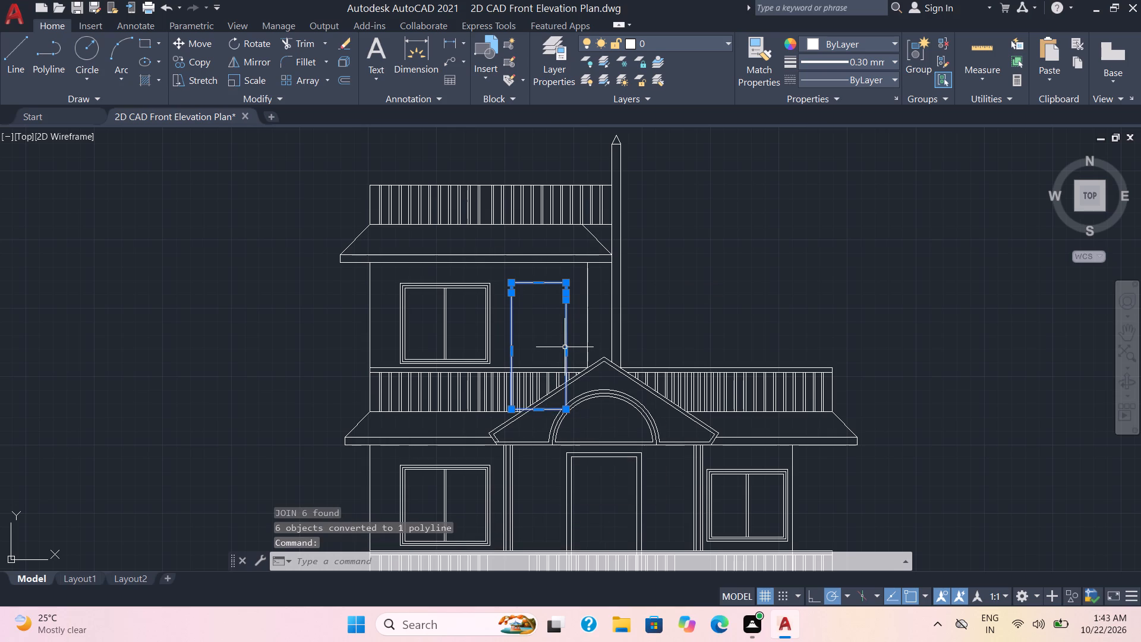
pyautogui.press('Escape')
pyautogui.press('o')
pyautogui.press('Return')
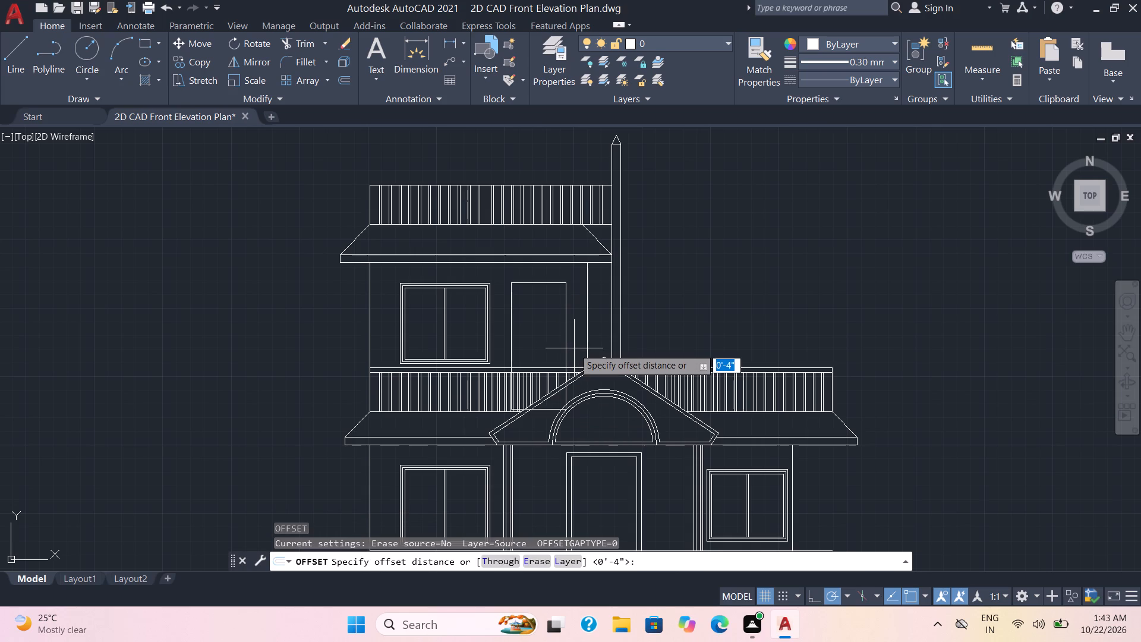
pyautogui.press('4')
pyautogui.press('Return')
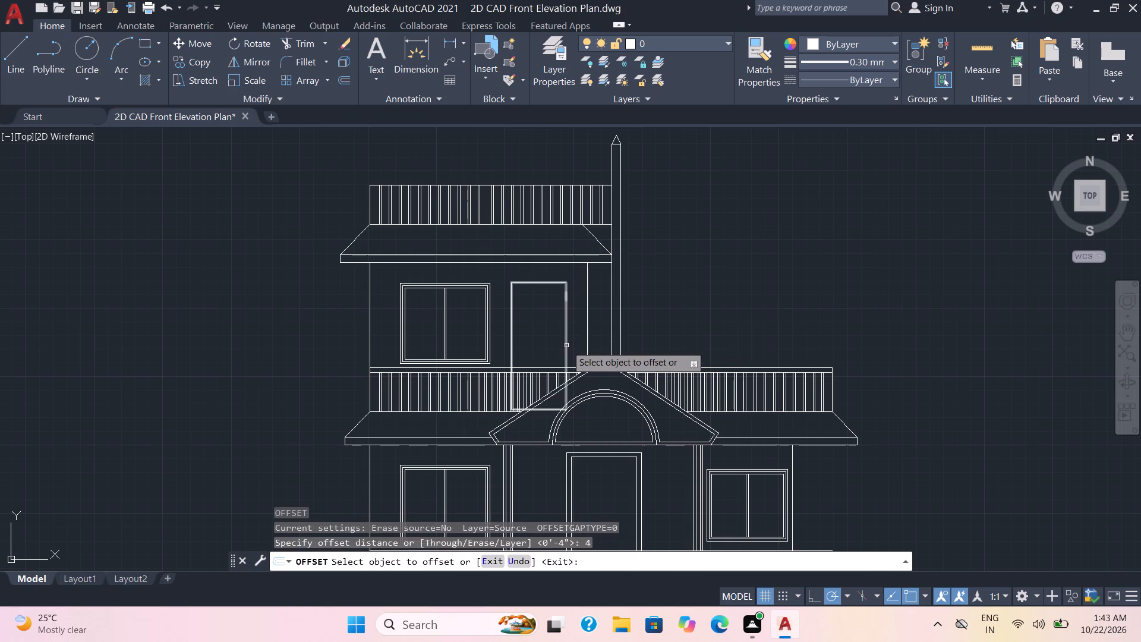
pyautogui.click(566, 345)
pyautogui.click(554, 345)
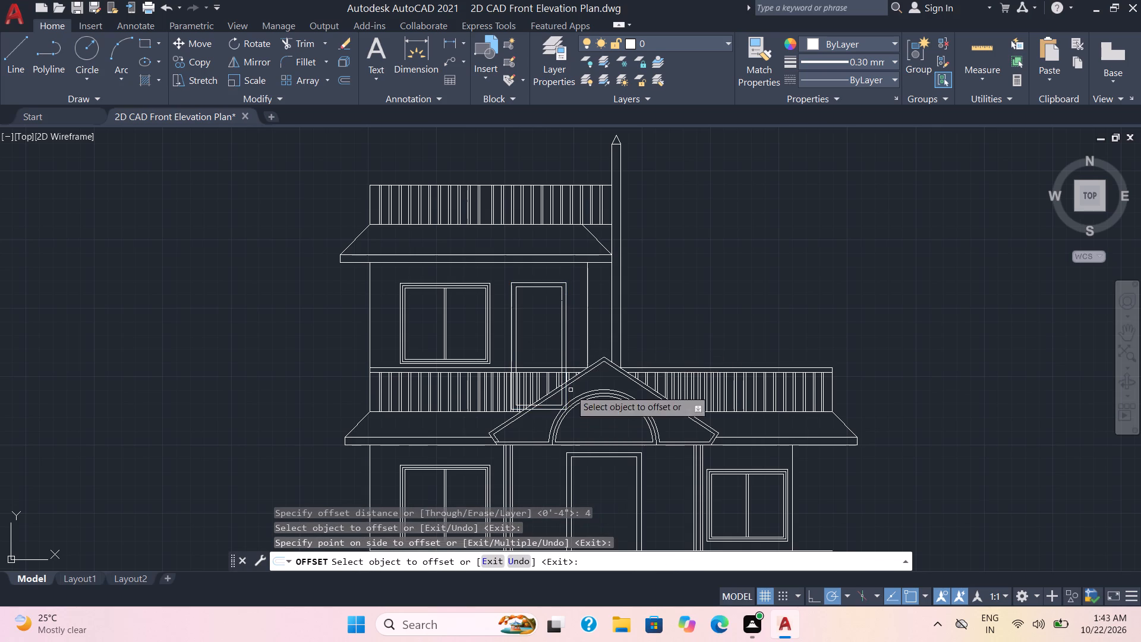
pyautogui.press('Escape')
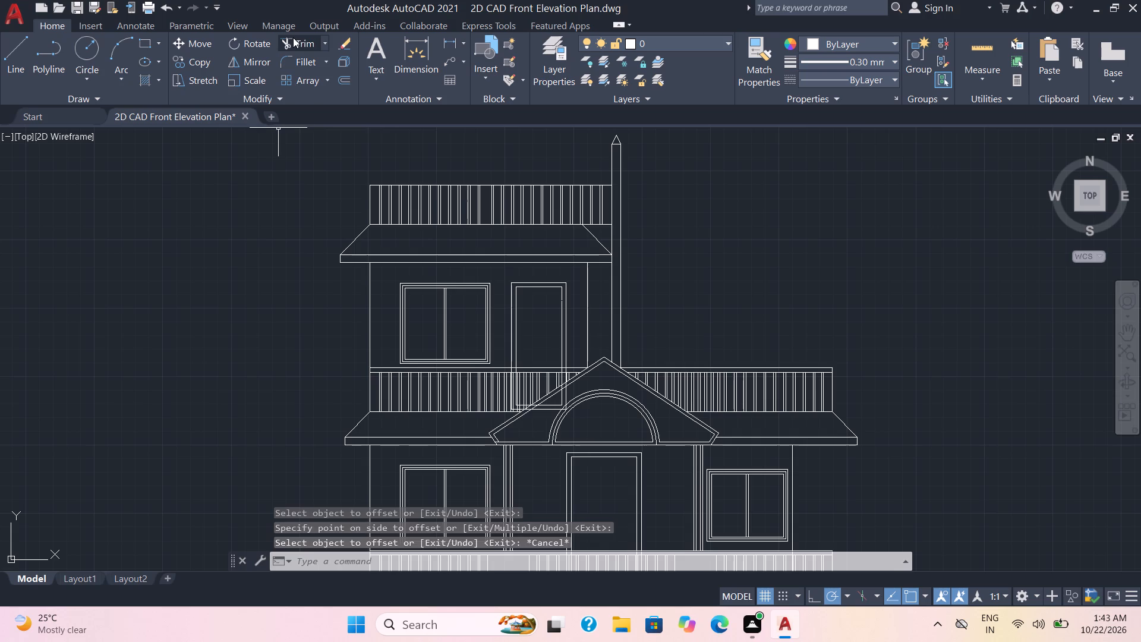
# Trim the upper door's outline and frame lines where their lower parts cross the gable border and interior, including the piece at the arch.
pyautogui.click(293, 37)
pyautogui.scroll(2, 576, 426)
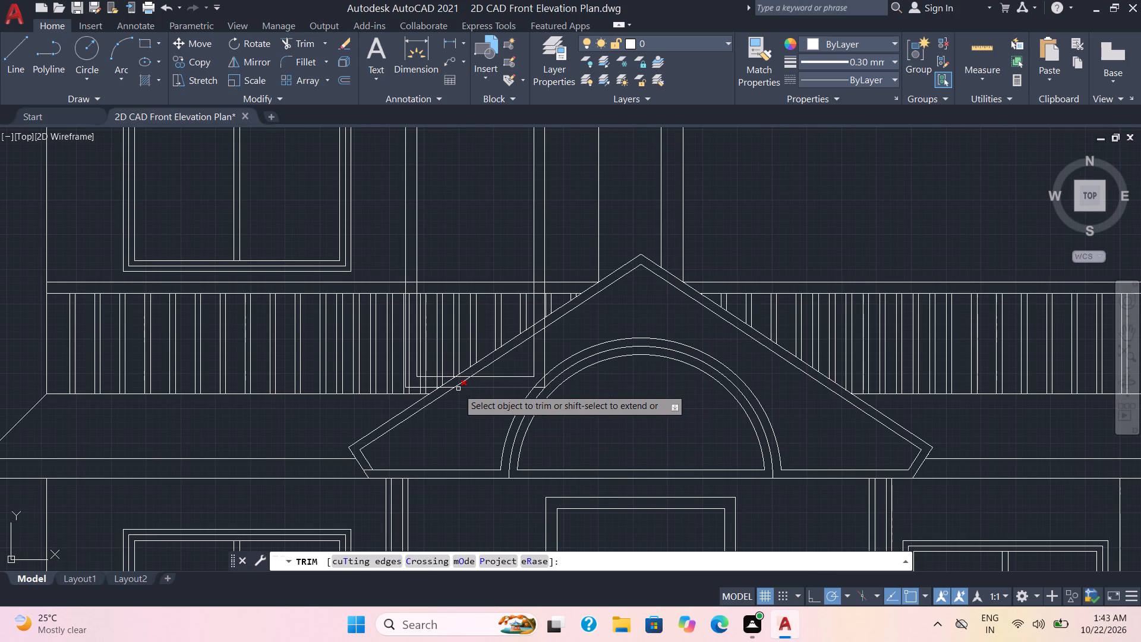
pyautogui.scroll(3, 479, 391)
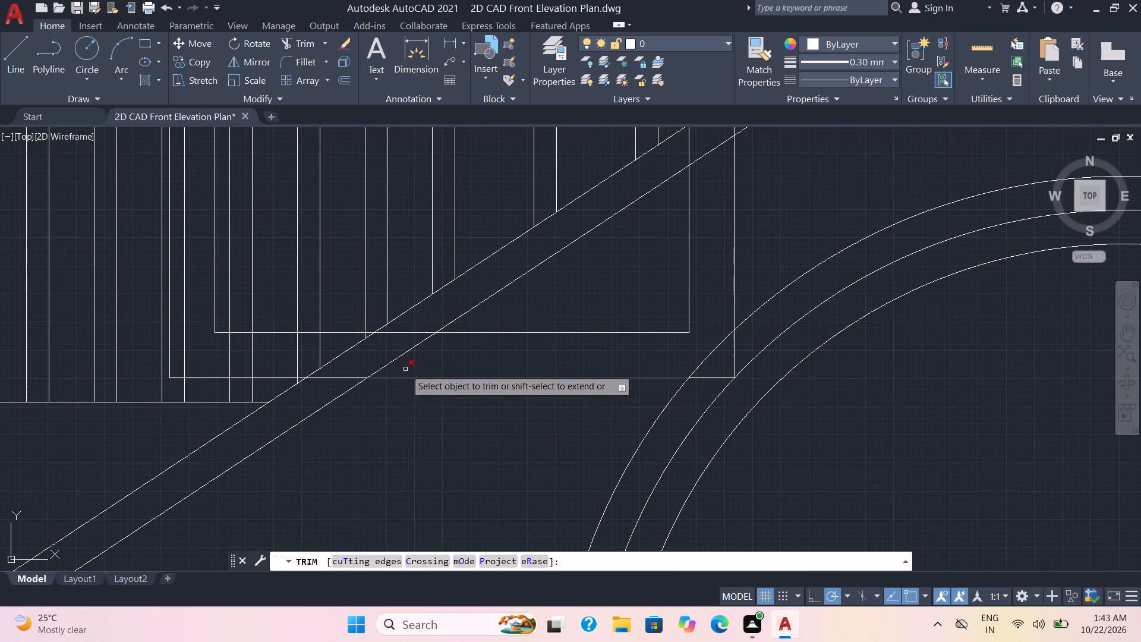
pyautogui.click(327, 388)
pyautogui.click(415, 321)
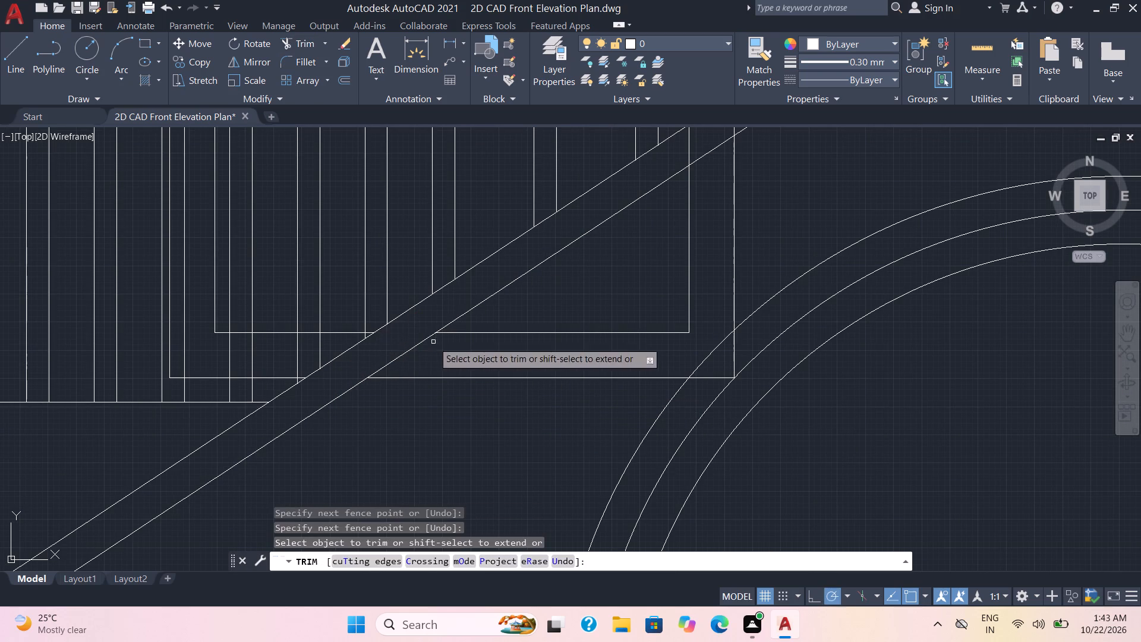
pyautogui.click(506, 425)
pyautogui.click(749, 243)
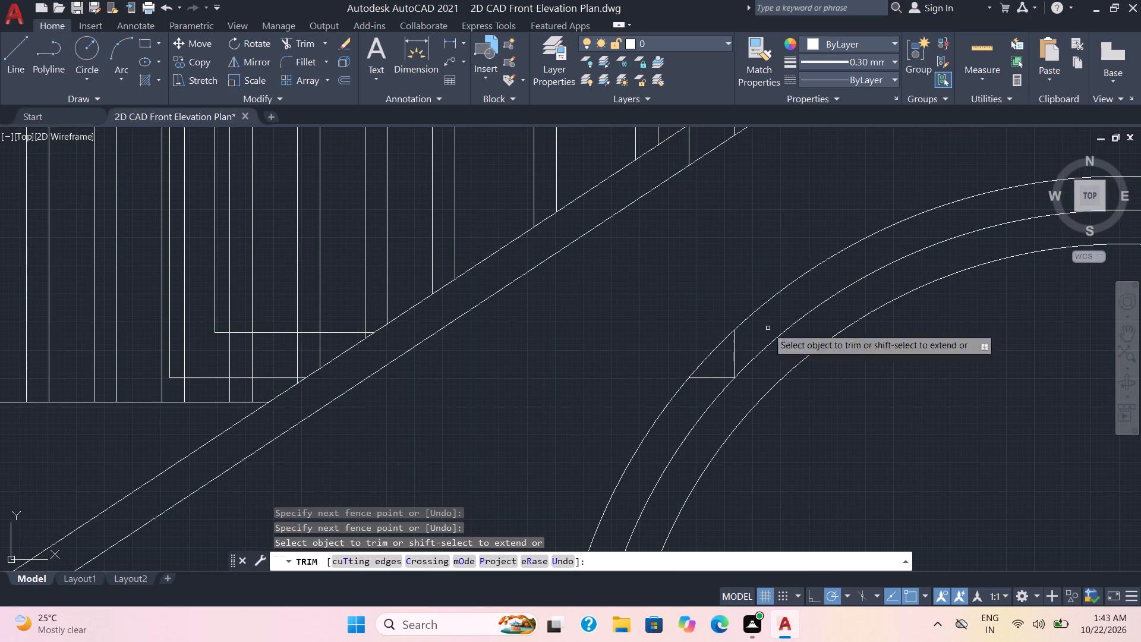
pyautogui.click(752, 339)
pyautogui.click(711, 383)
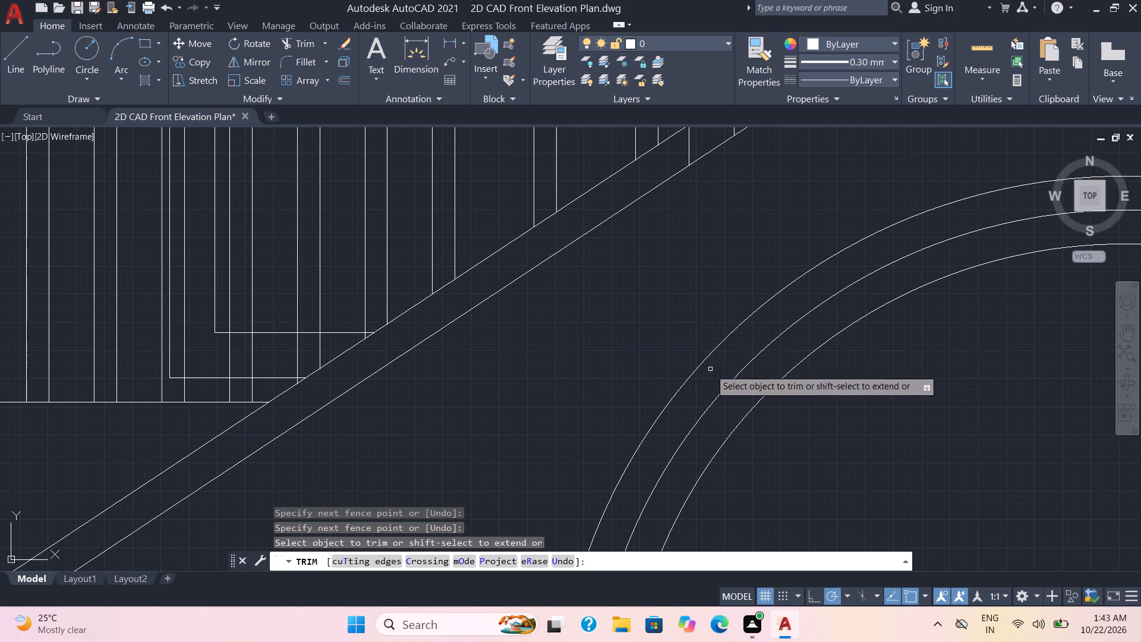
# Trim the leftover stubs of the upper door's right-hand side lines between the gable's two sloping border lines.
pyautogui.scroll(-1, 708, 254)
pyautogui.moveTo(707, 253); pyautogui.dragTo(671, 415, button='middle')
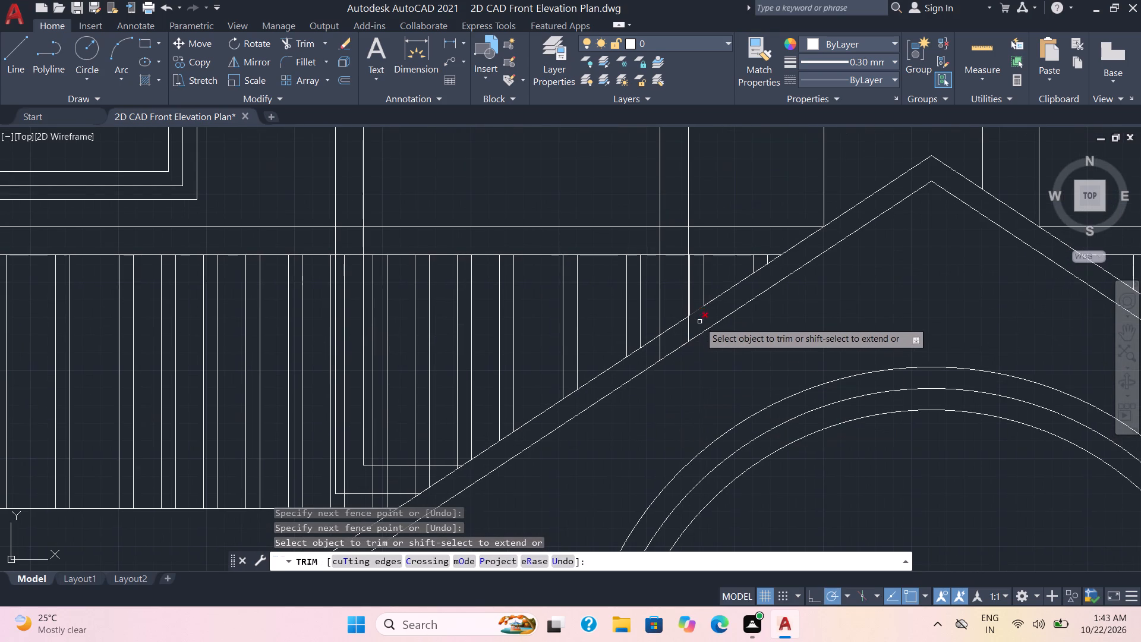
pyautogui.click(700, 320)
pyautogui.click(653, 351)
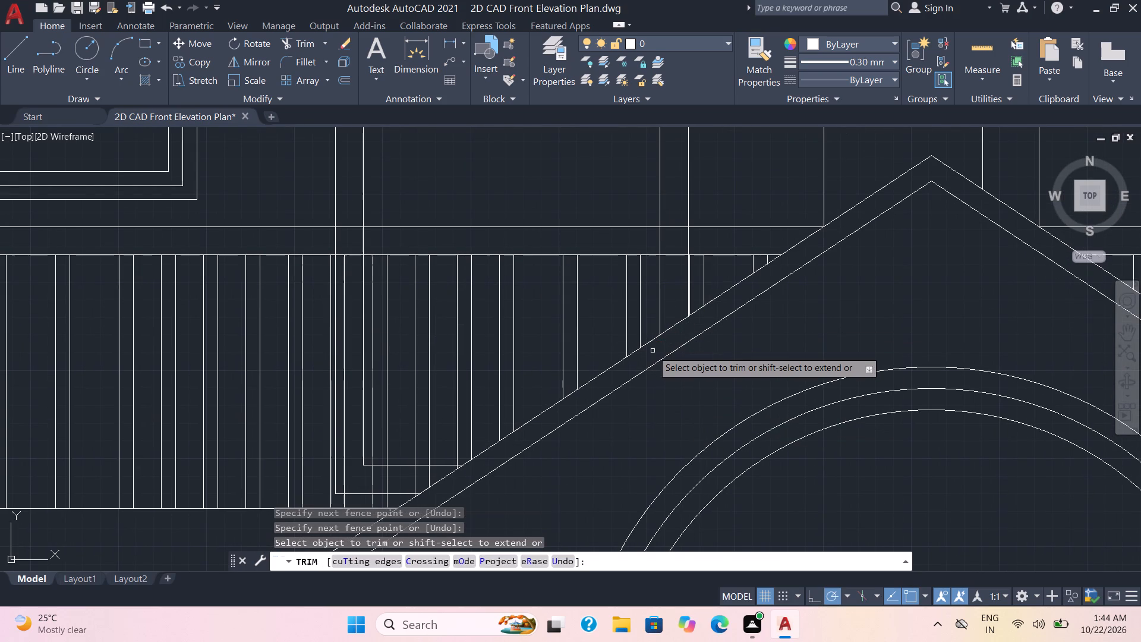
pyautogui.click(701, 238)
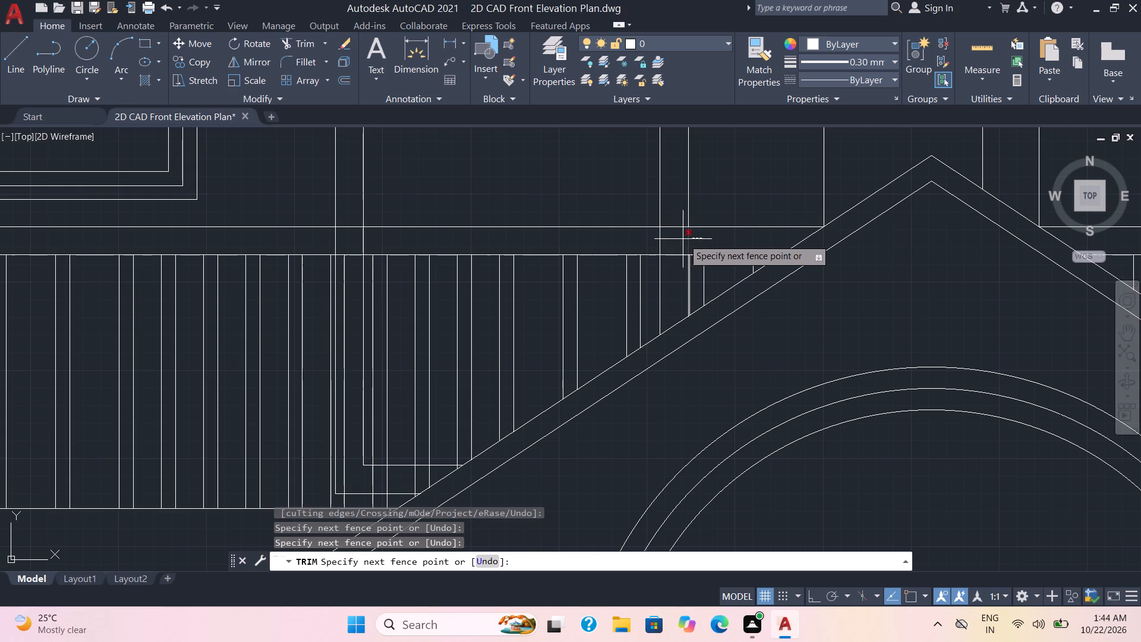
pyautogui.click(716, 239)
pyautogui.scroll(-2, 752, 371)
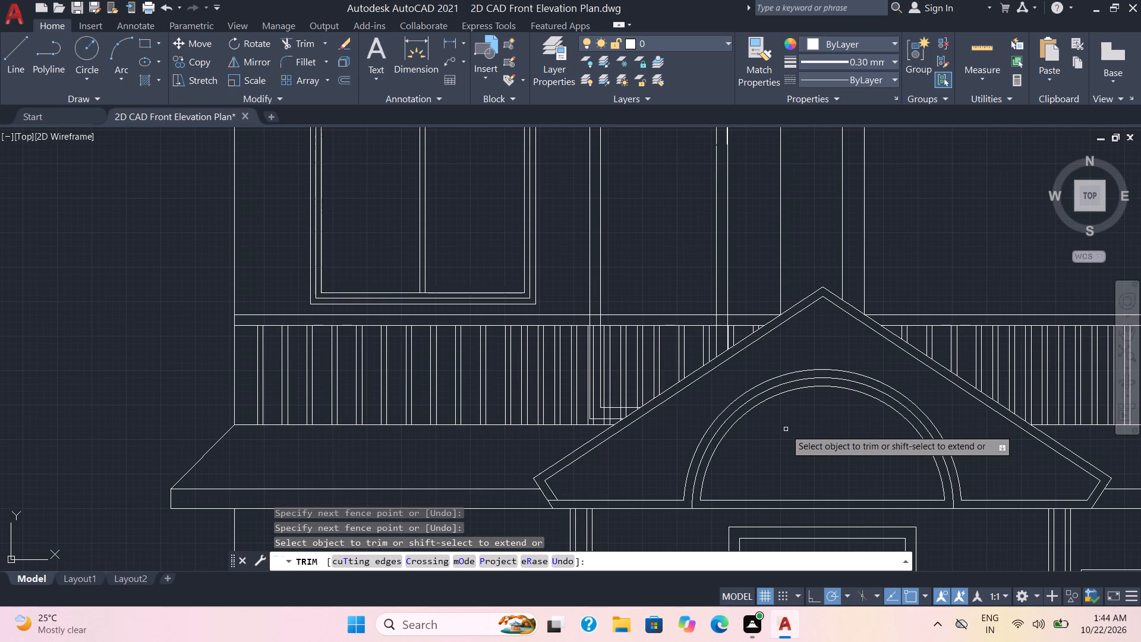
pyautogui.moveTo(786, 429); pyautogui.dragTo(792, 536, button='middle')
pyautogui.scroll(-1, 887, 351)
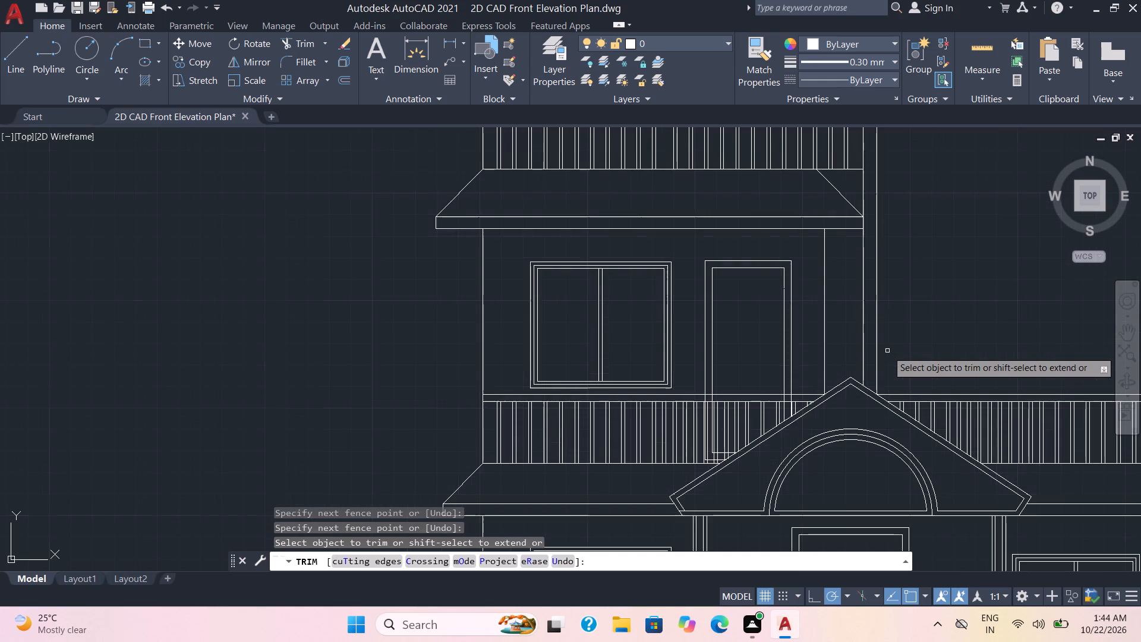
pyautogui.scroll(-1, 897, 345)
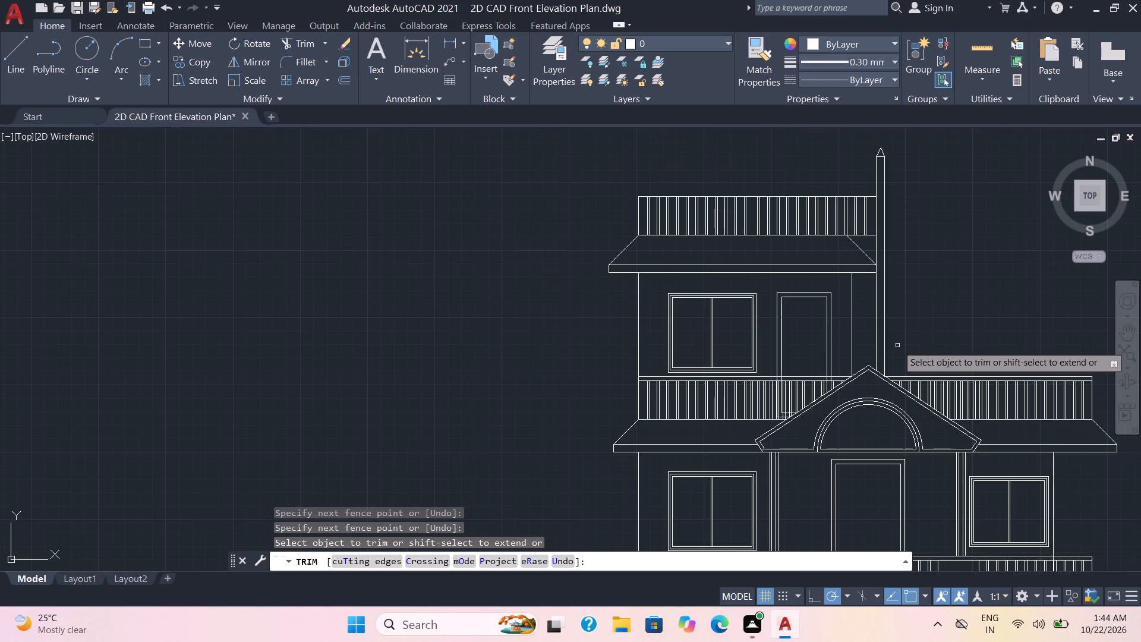
pyautogui.moveTo(897, 345); pyautogui.dragTo(796, 360, button='middle')
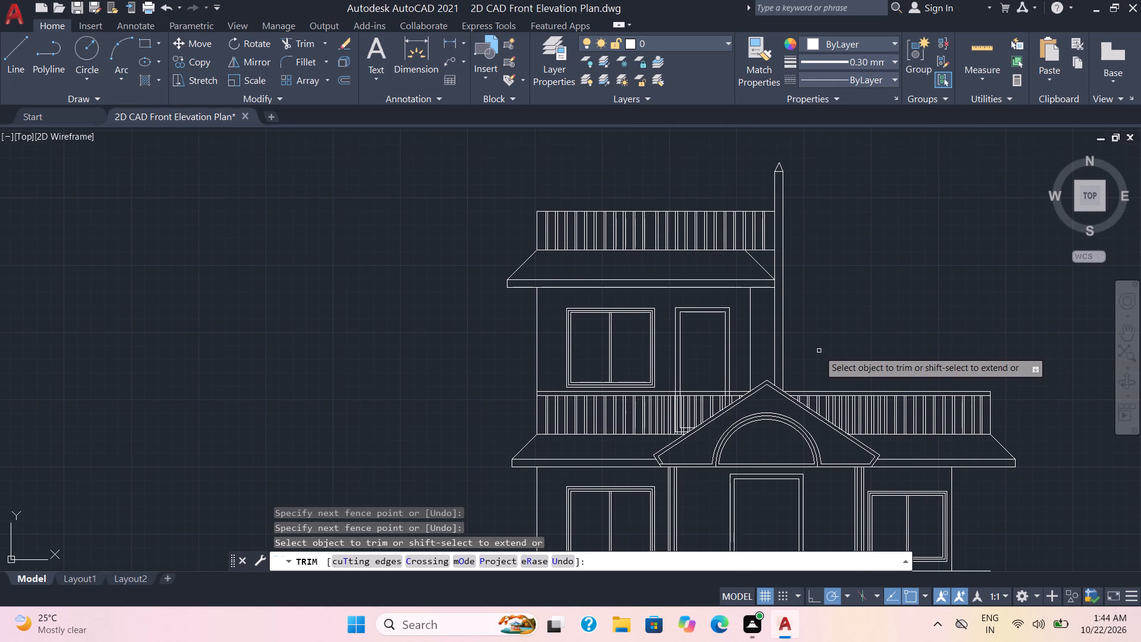
pyautogui.moveTo(819, 351); pyautogui.dragTo(650, 298, button='middle')
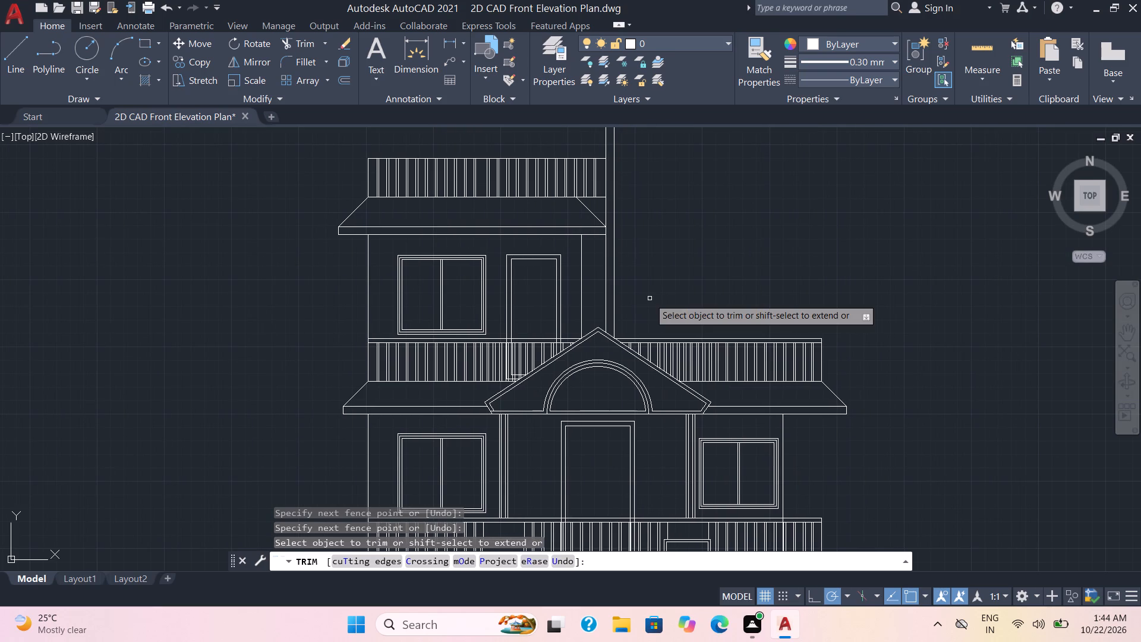
pyautogui.press('Escape')
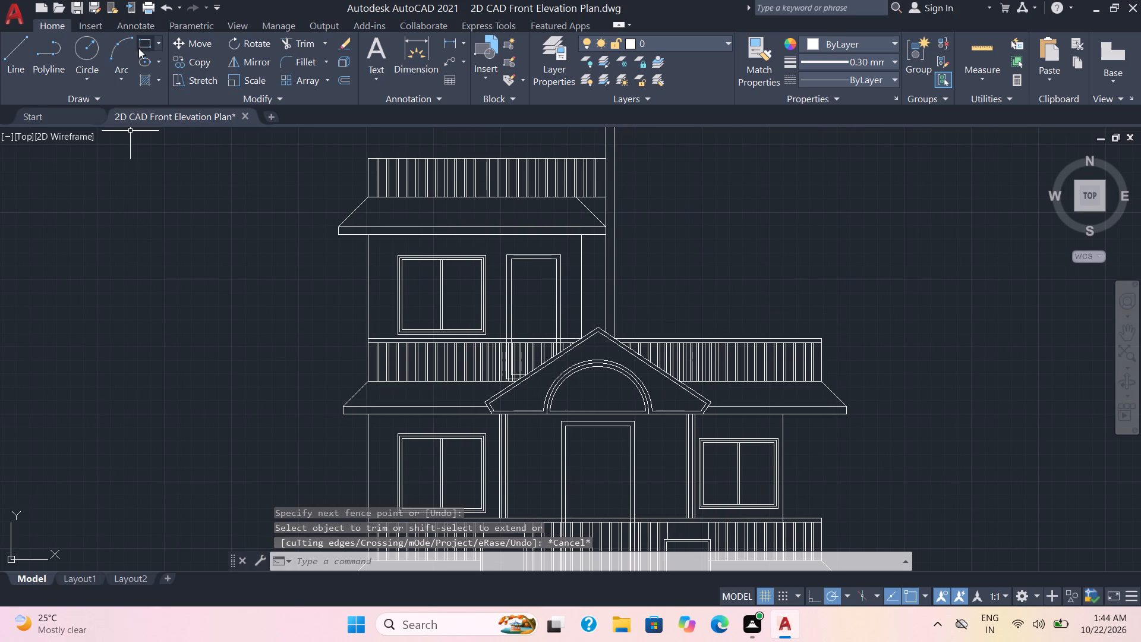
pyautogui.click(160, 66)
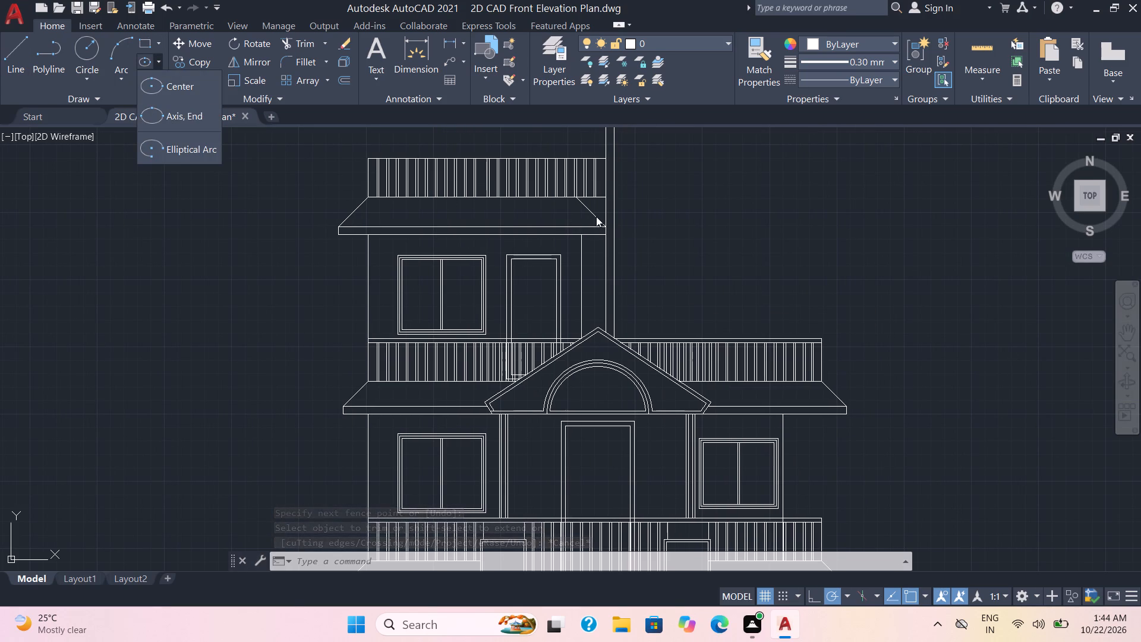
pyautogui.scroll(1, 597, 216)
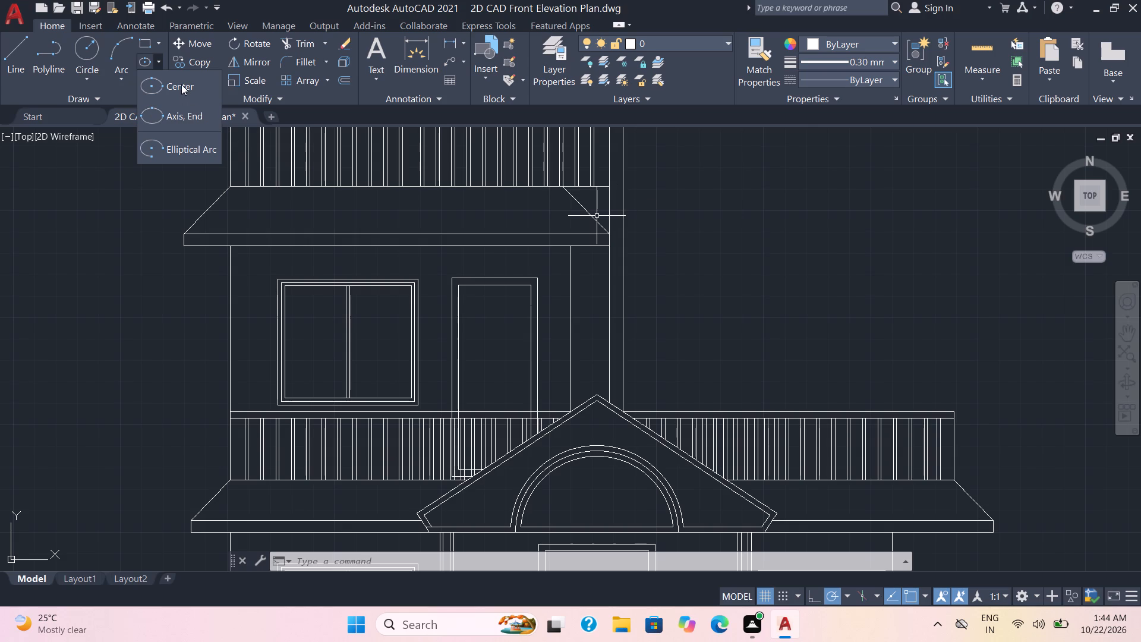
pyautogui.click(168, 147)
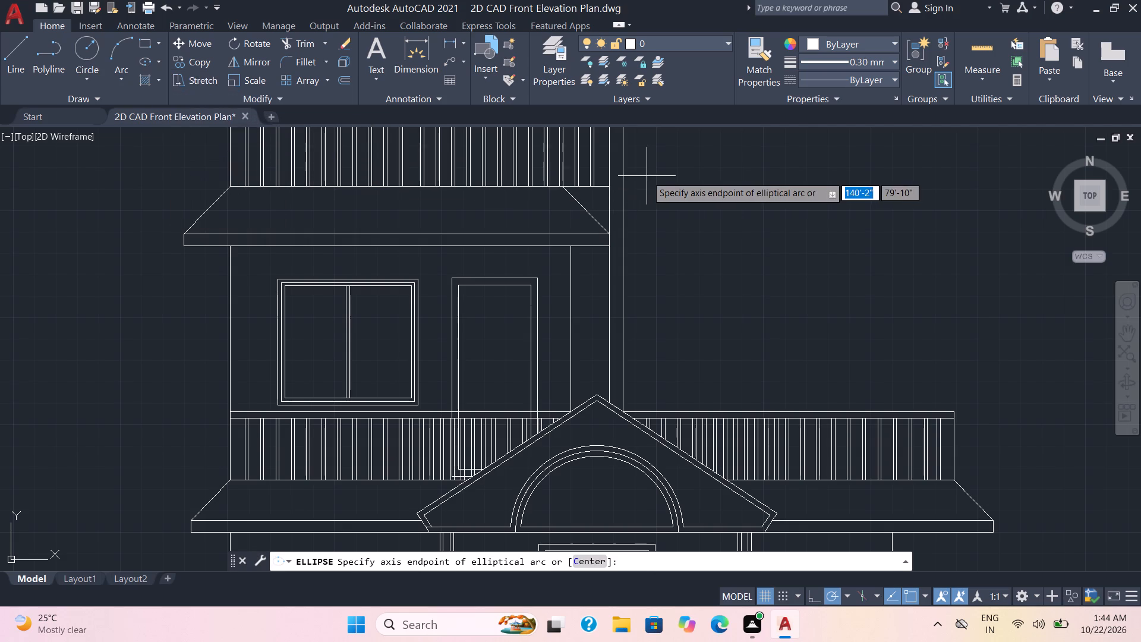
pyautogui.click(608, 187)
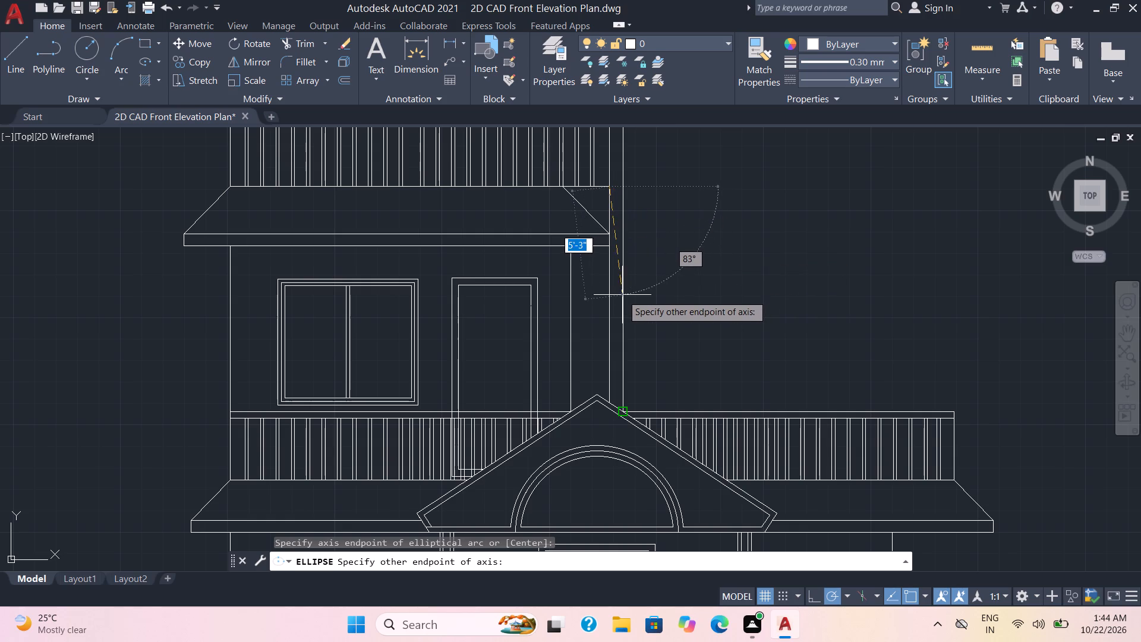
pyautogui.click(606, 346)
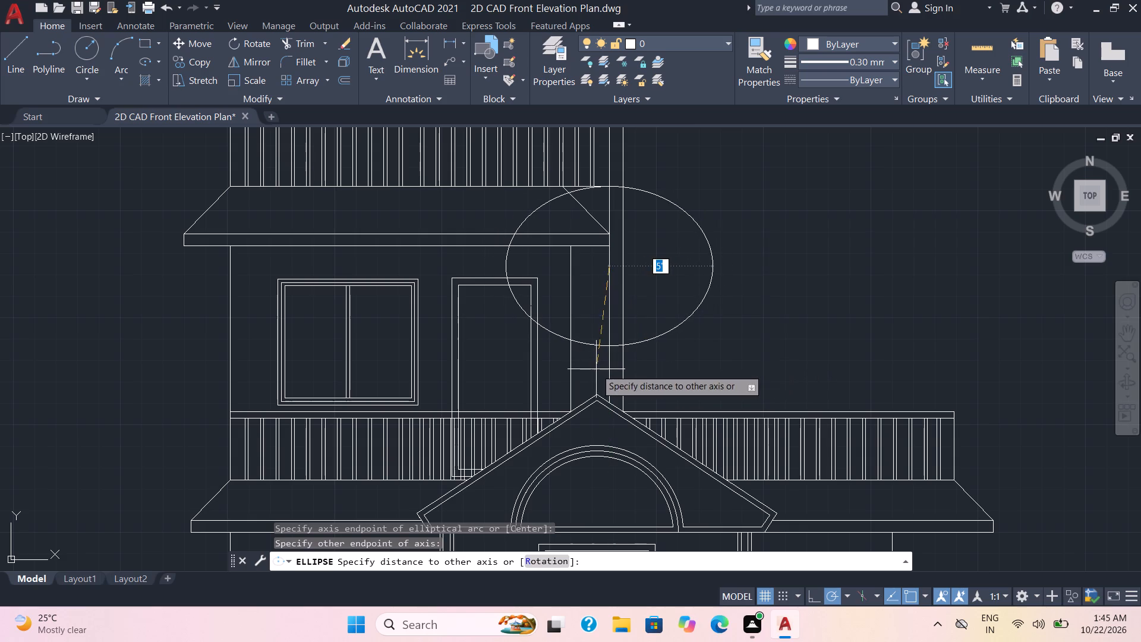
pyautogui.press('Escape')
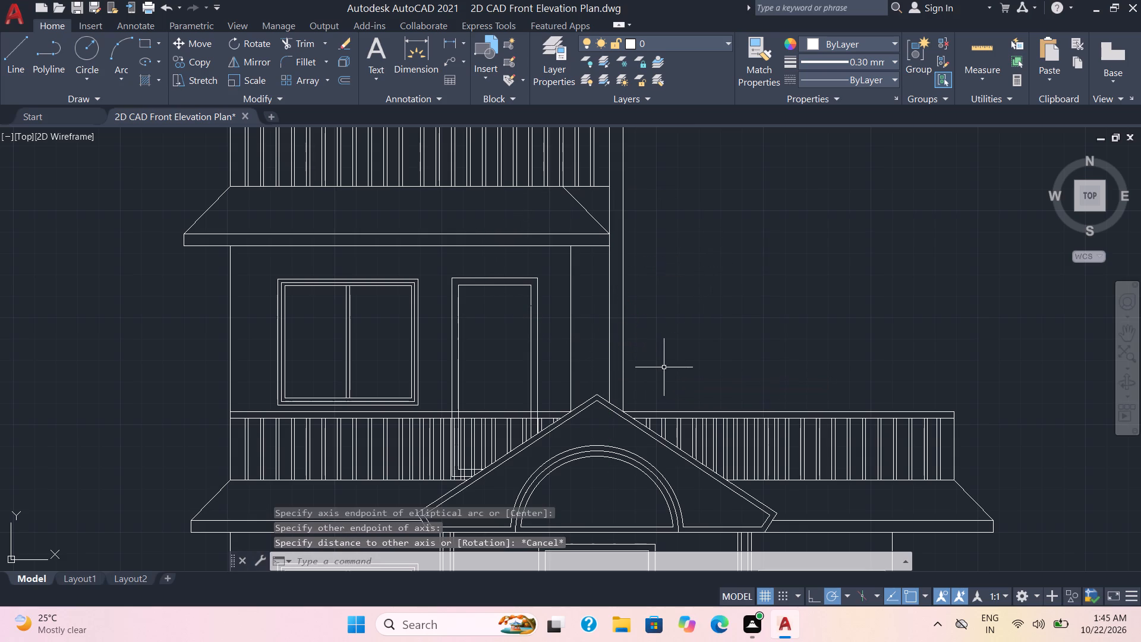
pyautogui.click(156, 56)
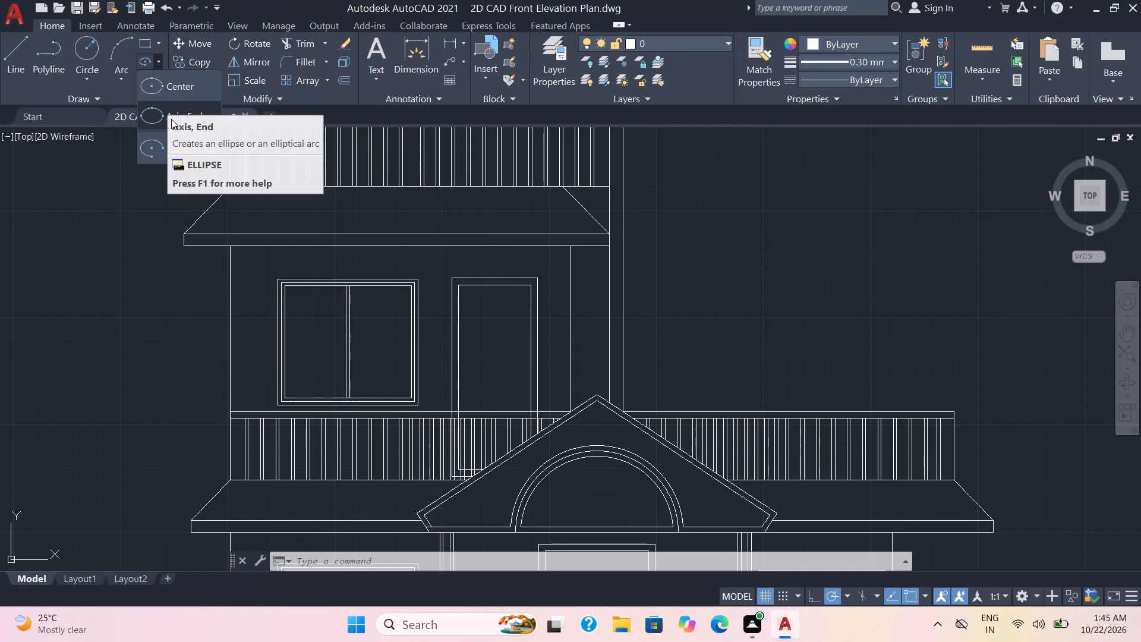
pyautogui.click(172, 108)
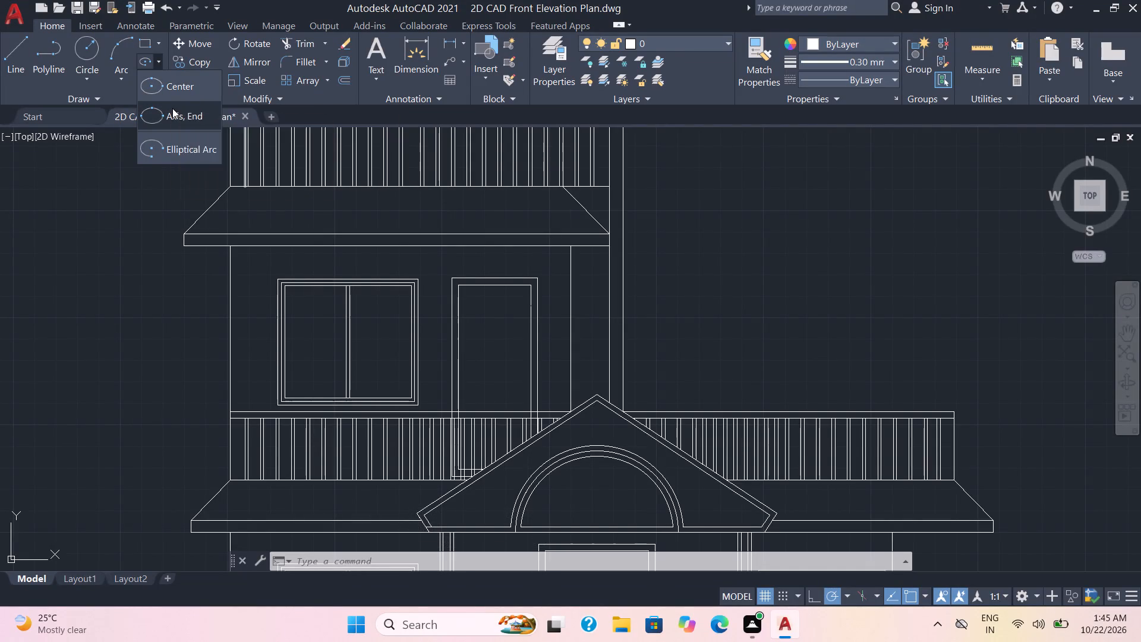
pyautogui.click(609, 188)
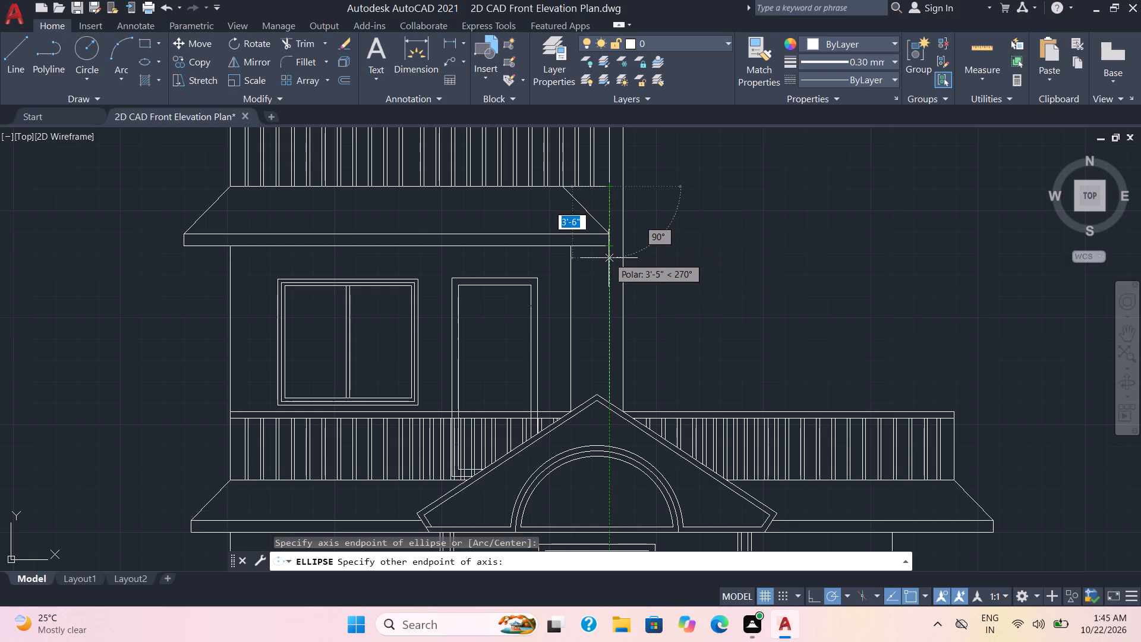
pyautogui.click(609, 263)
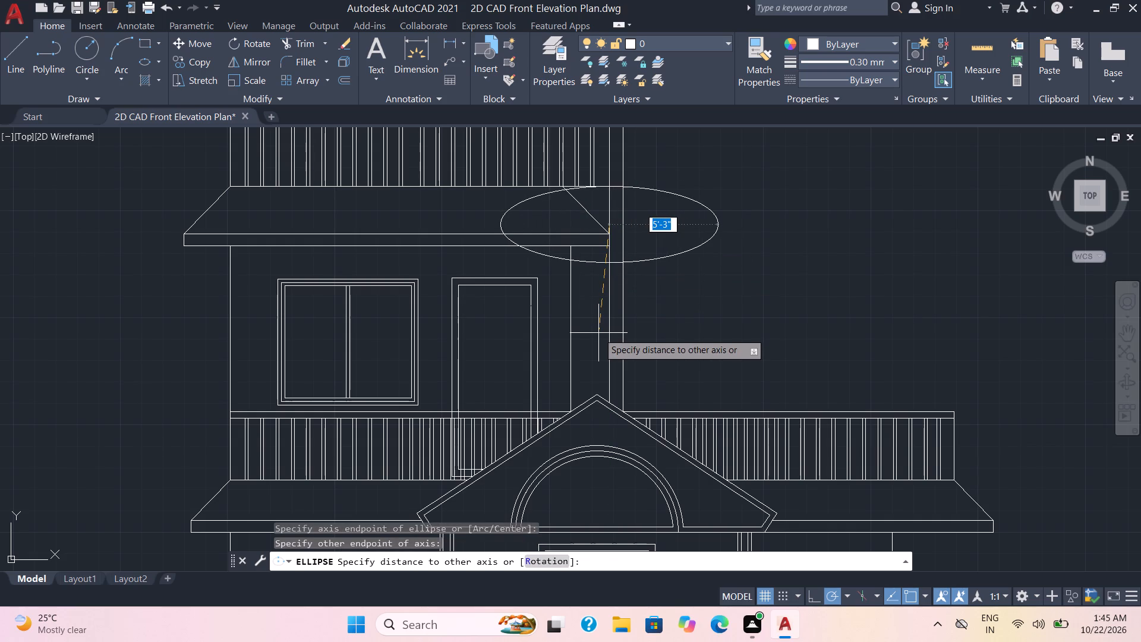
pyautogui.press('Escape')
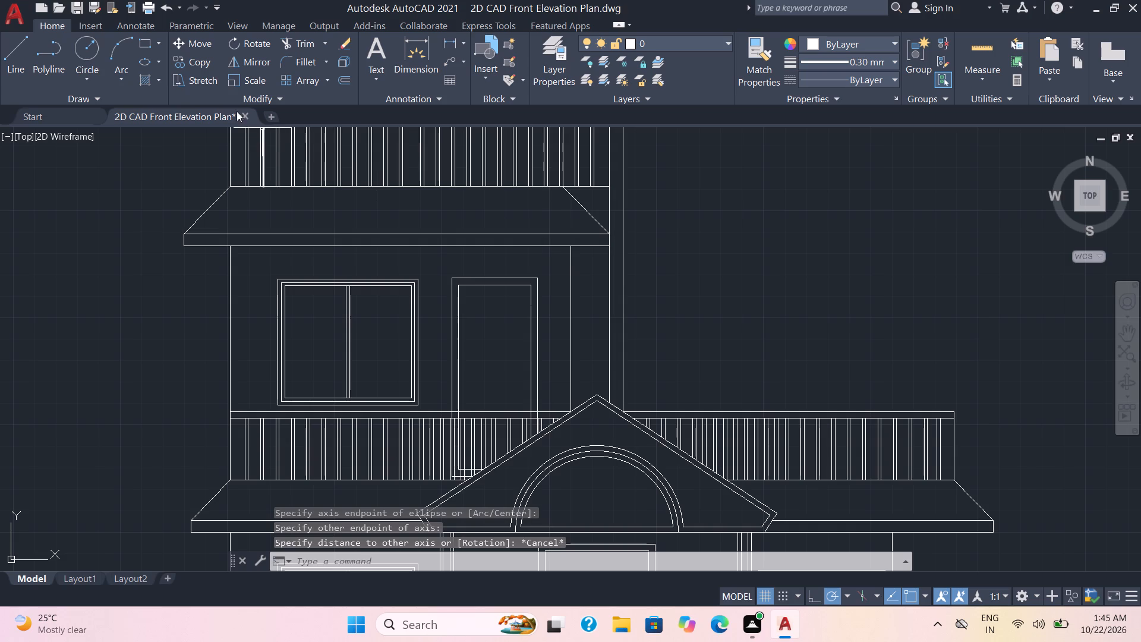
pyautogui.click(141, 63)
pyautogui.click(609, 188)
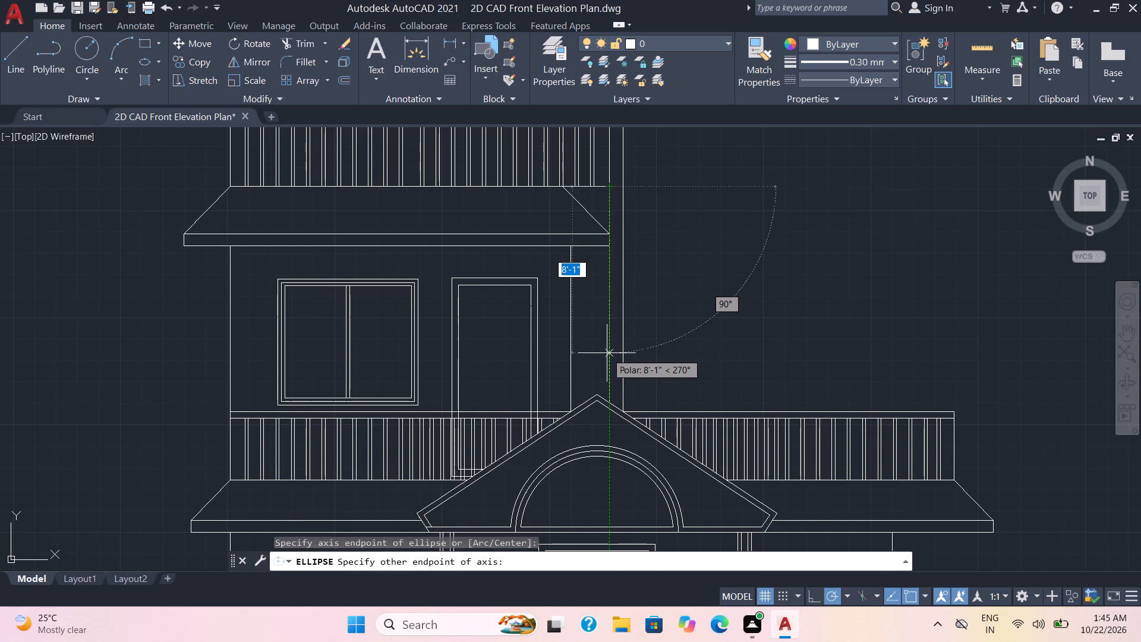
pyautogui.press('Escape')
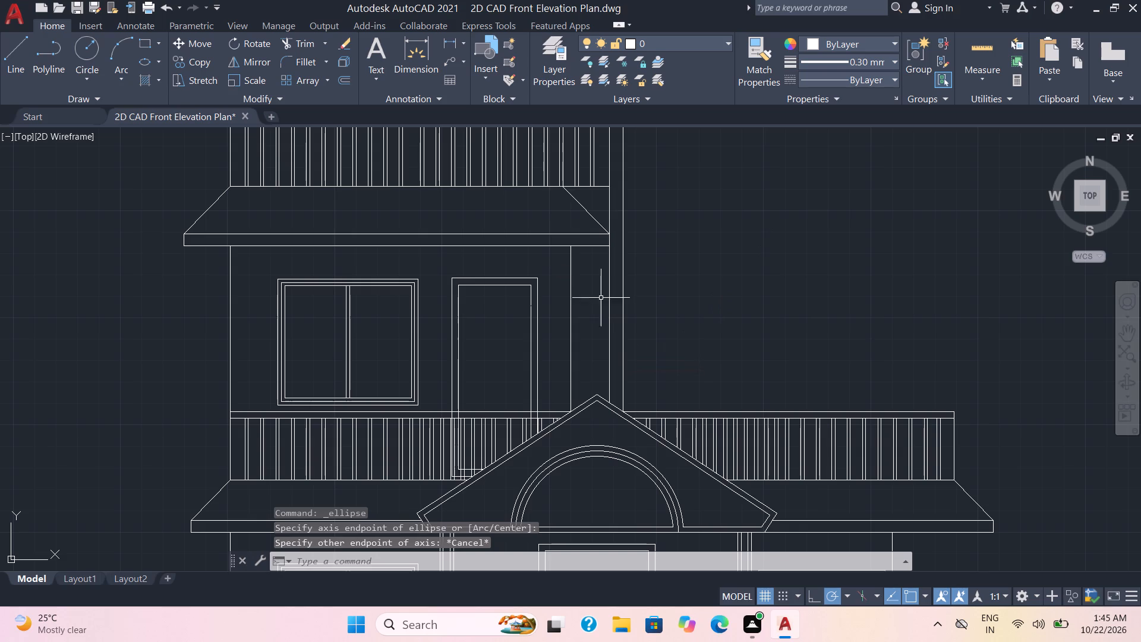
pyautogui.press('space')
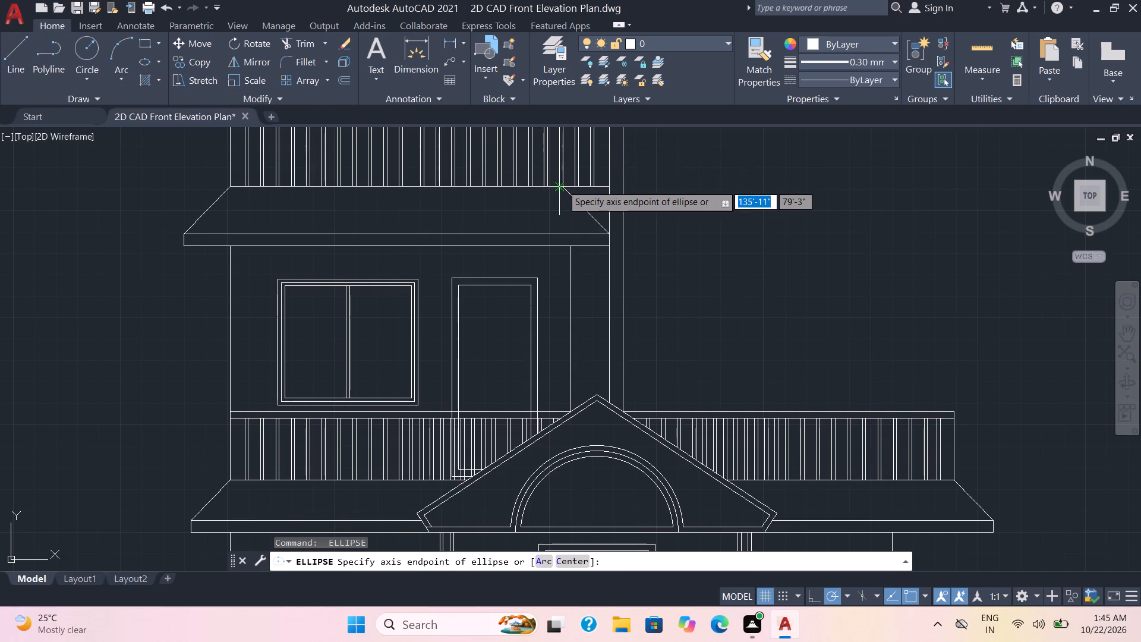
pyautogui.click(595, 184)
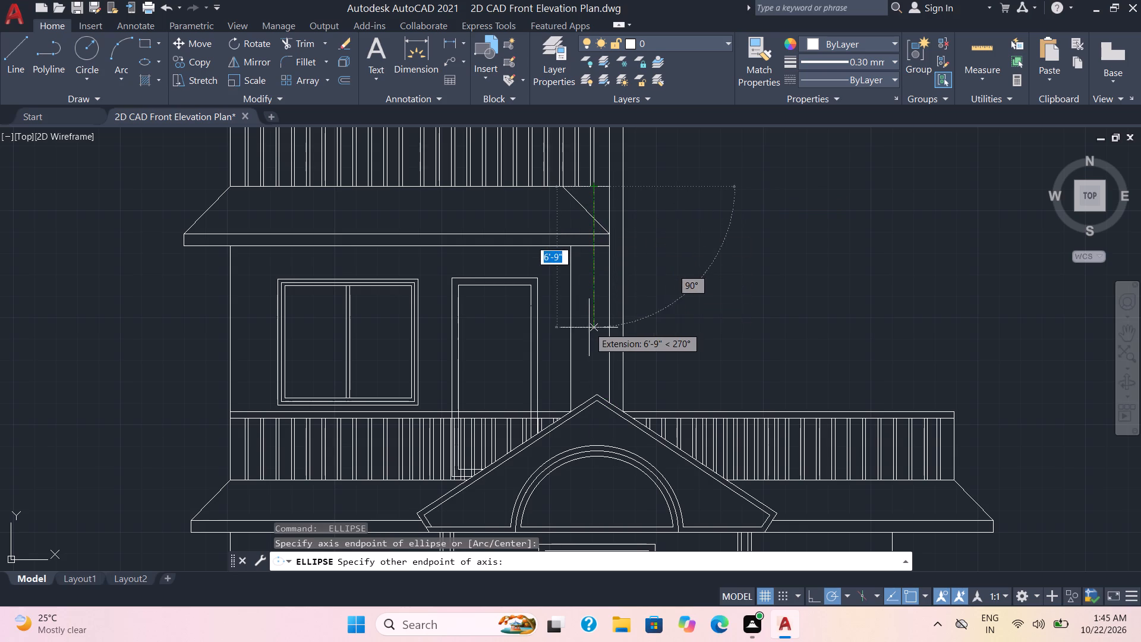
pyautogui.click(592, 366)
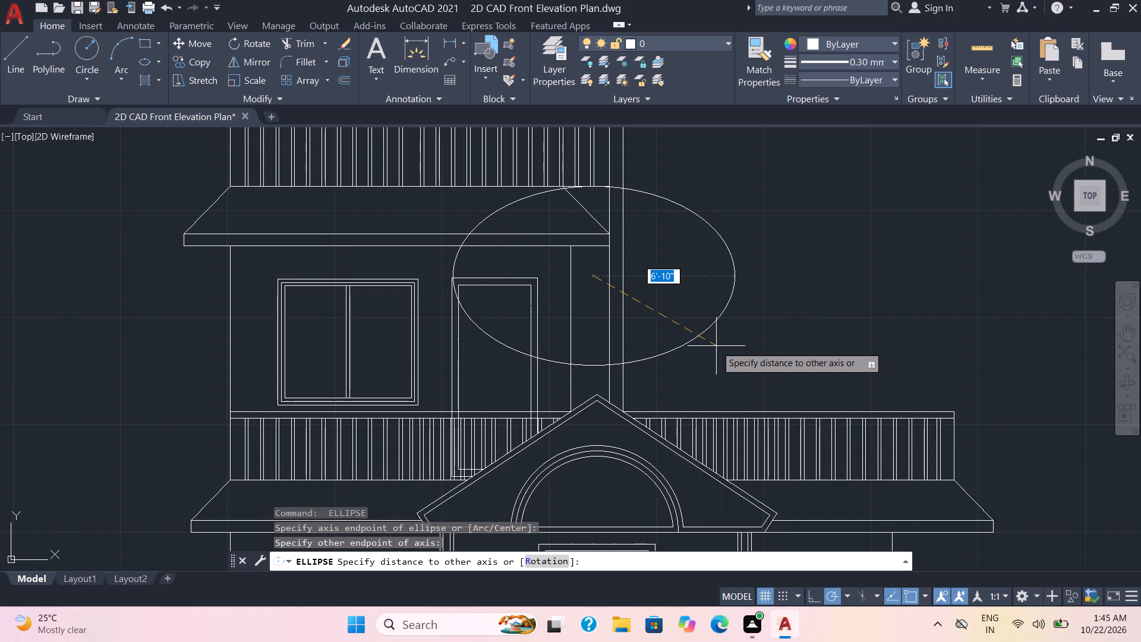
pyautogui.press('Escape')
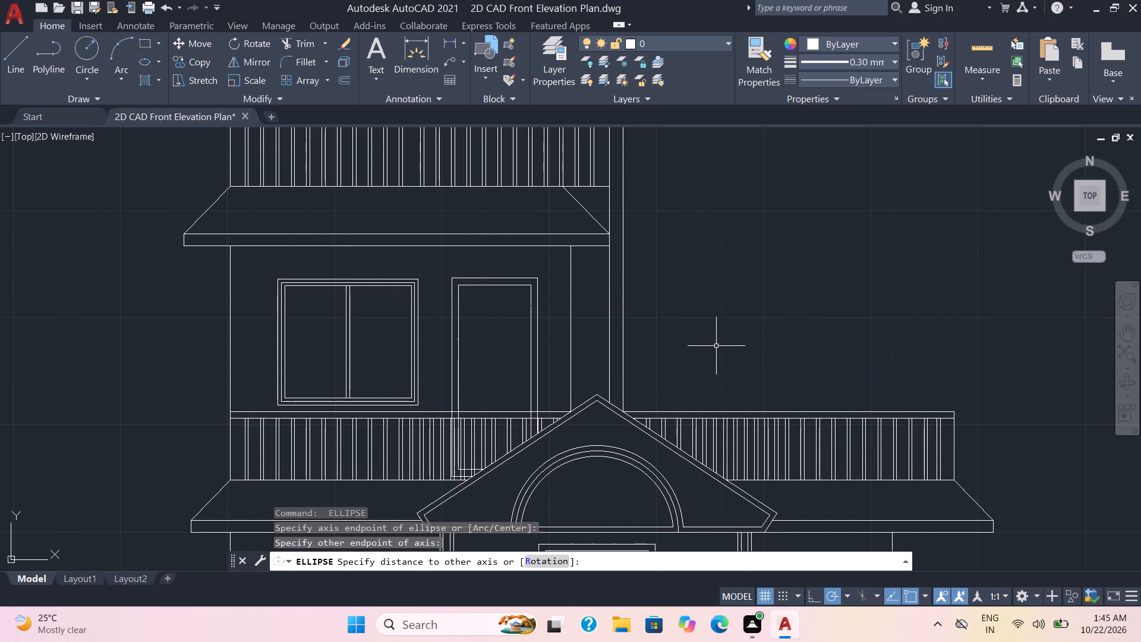
# Draw a wide horizontal ellipse in the empty area to the right of the post, above the right-hand balcony railing.
pyautogui.click(141, 58)
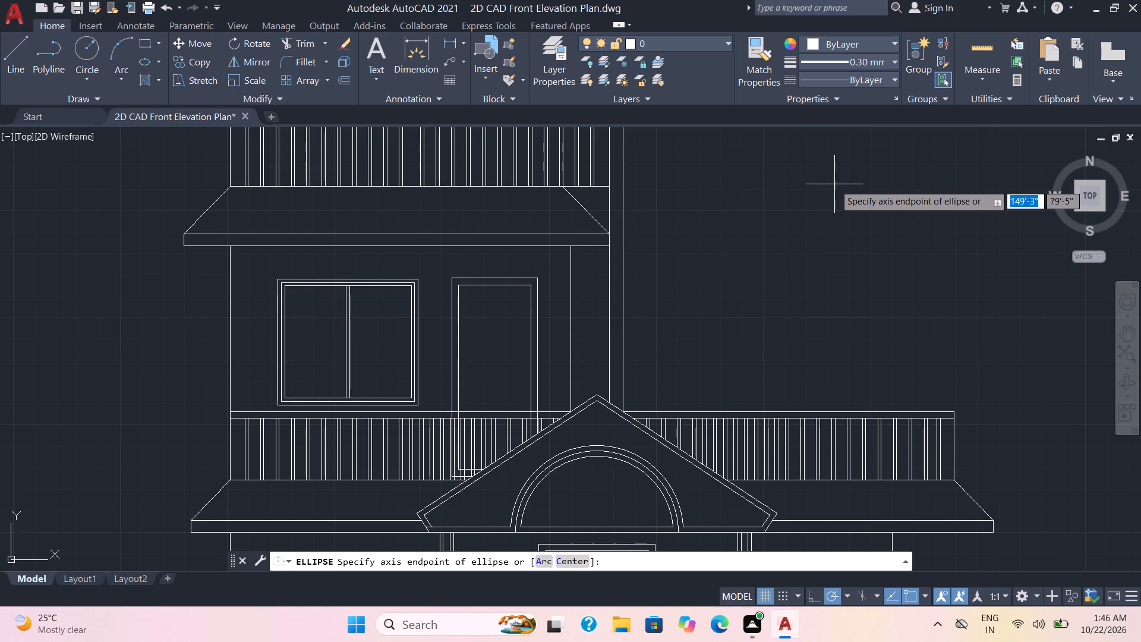
pyautogui.click(838, 183)
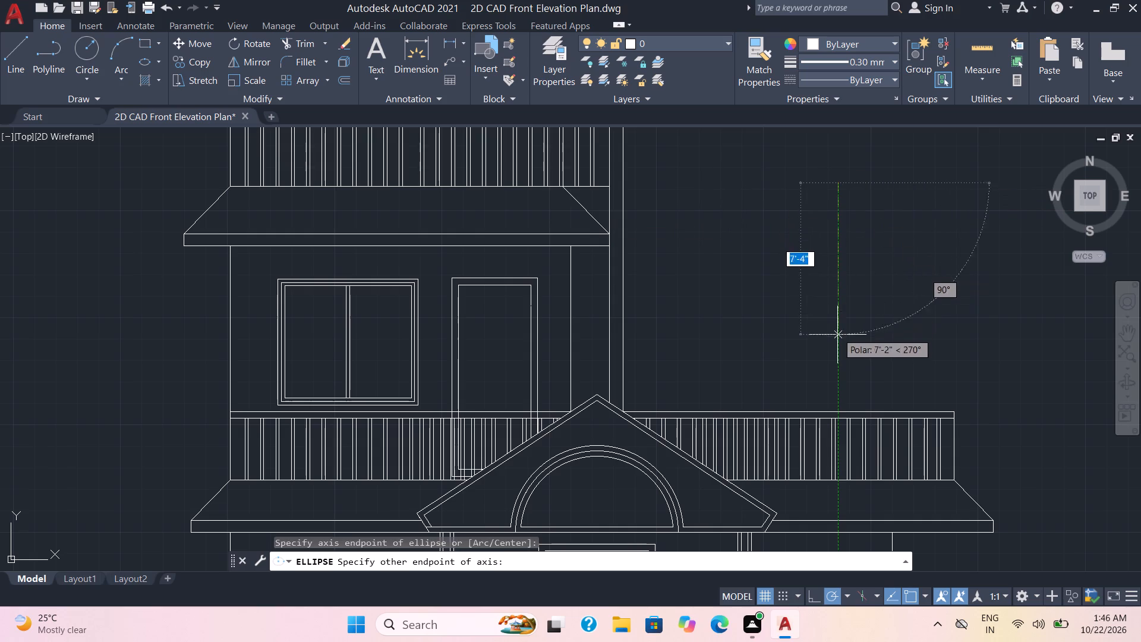
pyautogui.click(834, 366)
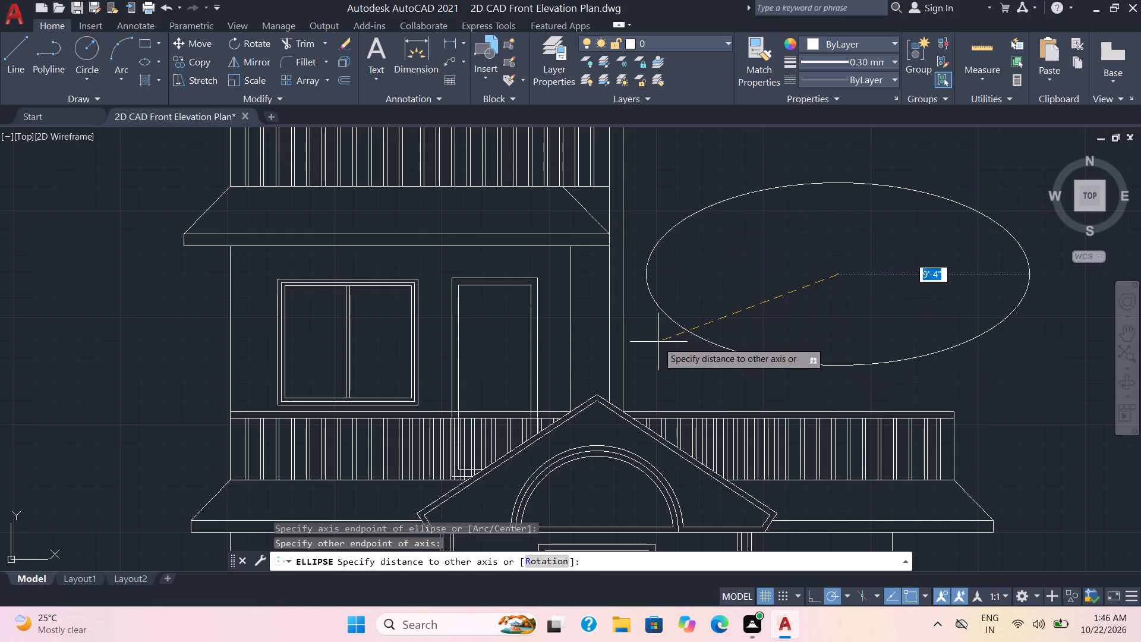
pyautogui.click(646, 339)
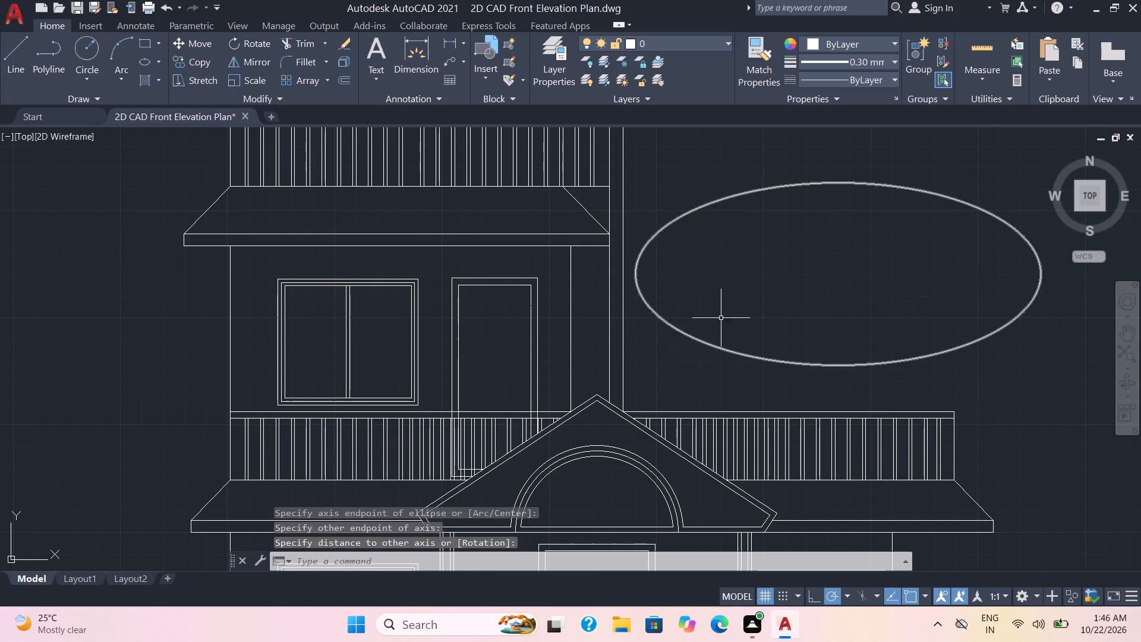
# Draw a vertical line about 10'-10" long crossing the ellipse near its right end.
pyautogui.click(7, 53)
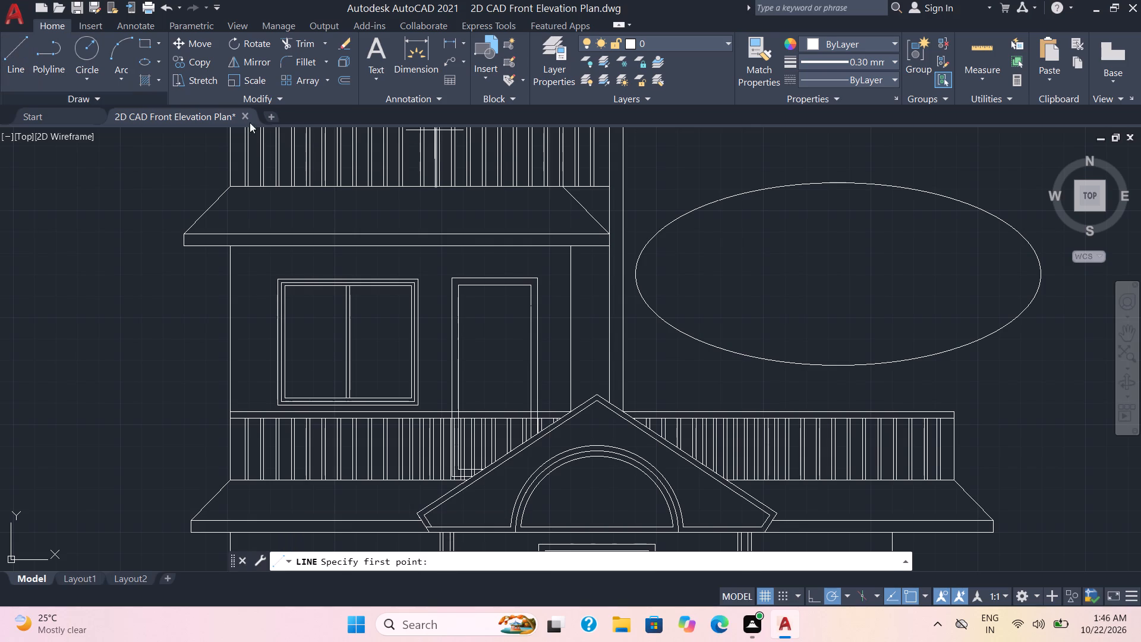
pyautogui.click(947, 158)
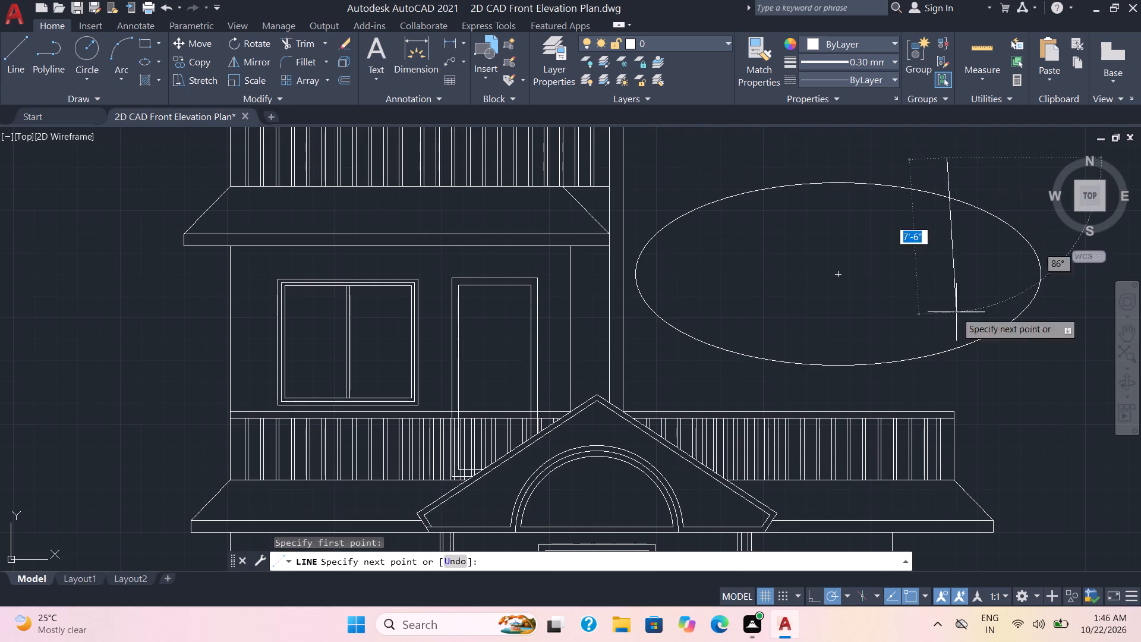
pyautogui.click(943, 381)
pyautogui.press('Escape')
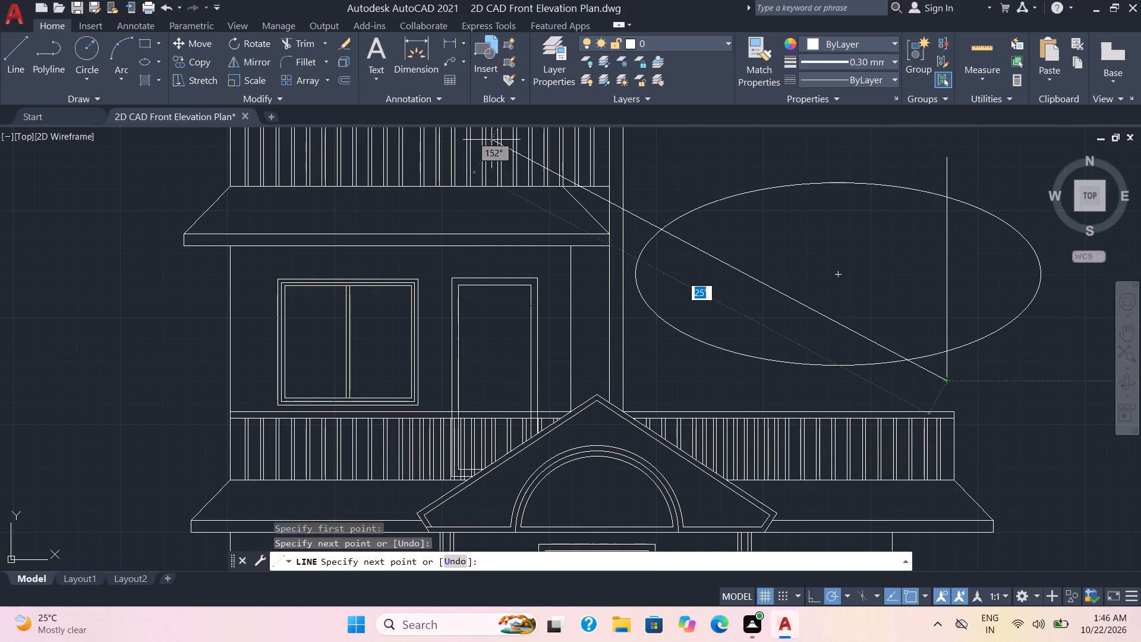
# Trim away the ellipse's larger left portion and all pieces of the vertical line, leaving only the right-hand elliptical arc.
pyautogui.click(301, 40)
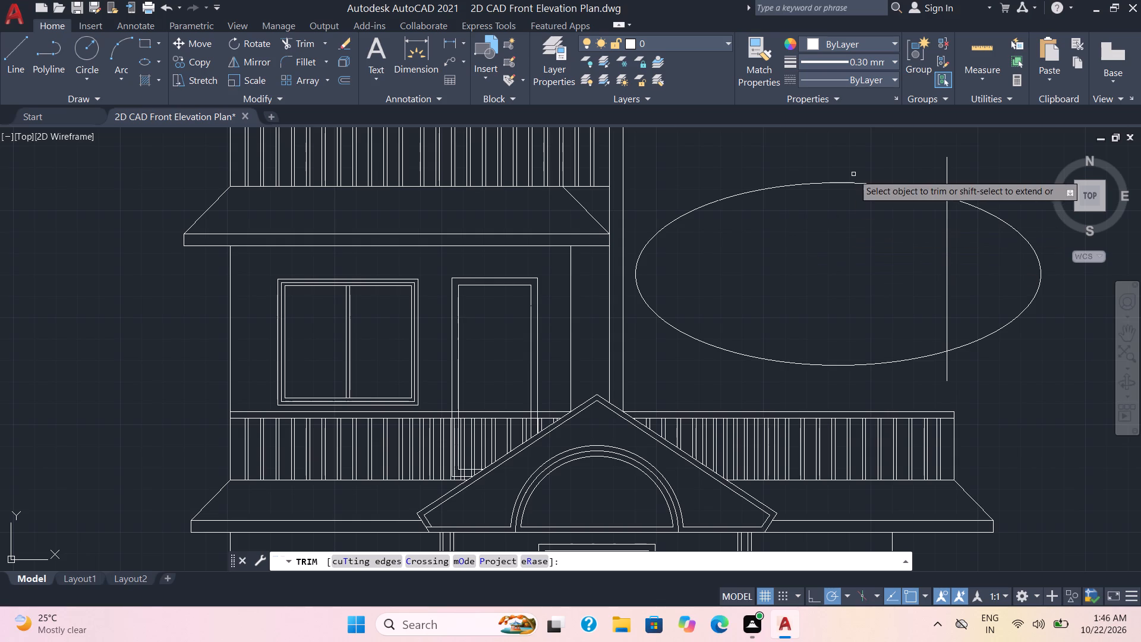
pyautogui.click(848, 182)
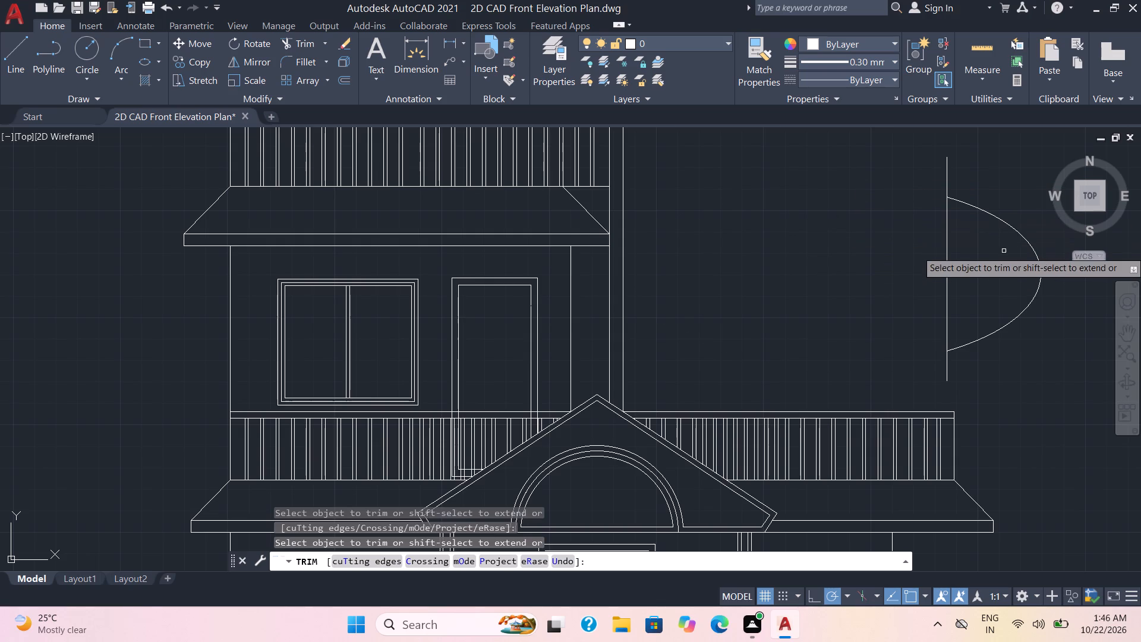
pyautogui.click(947, 272)
pyautogui.click(948, 171)
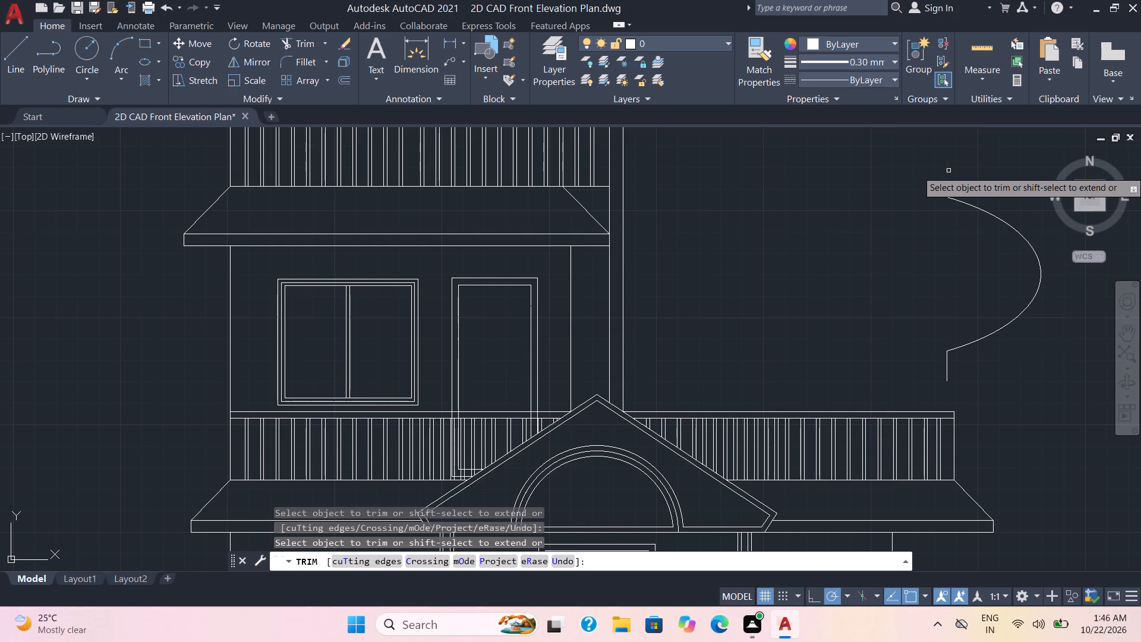
pyautogui.click(947, 366)
pyautogui.press('Escape')
# Copy the elliptical arc by its lower end to the post so its upper end meets the upper roof's top line.
pyautogui.click(969, 376)
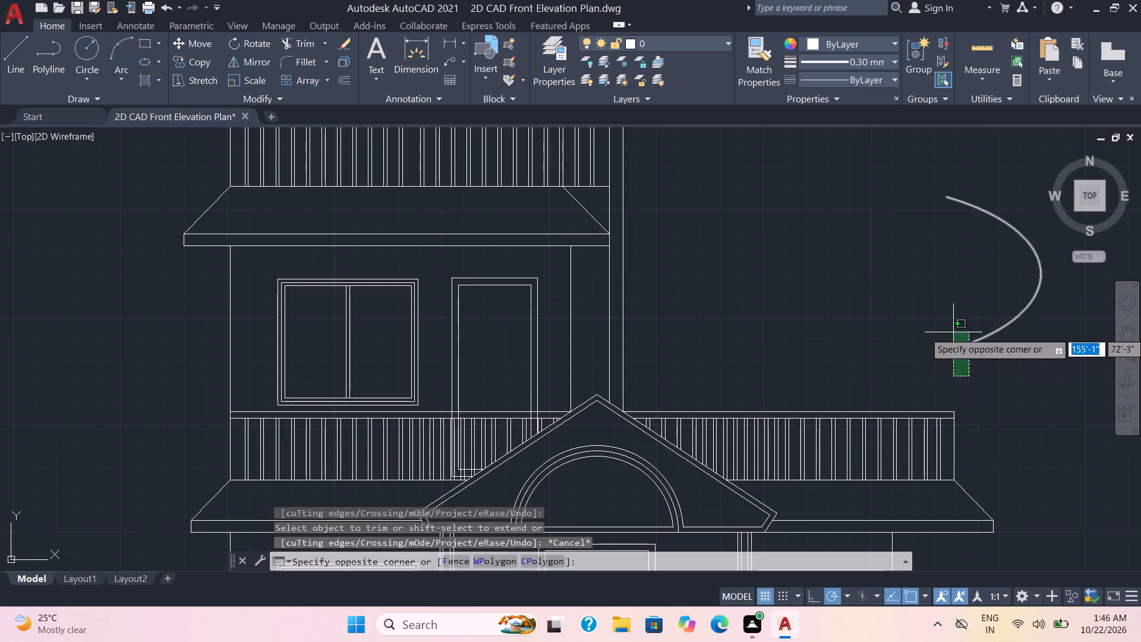
pyautogui.click(953, 332)
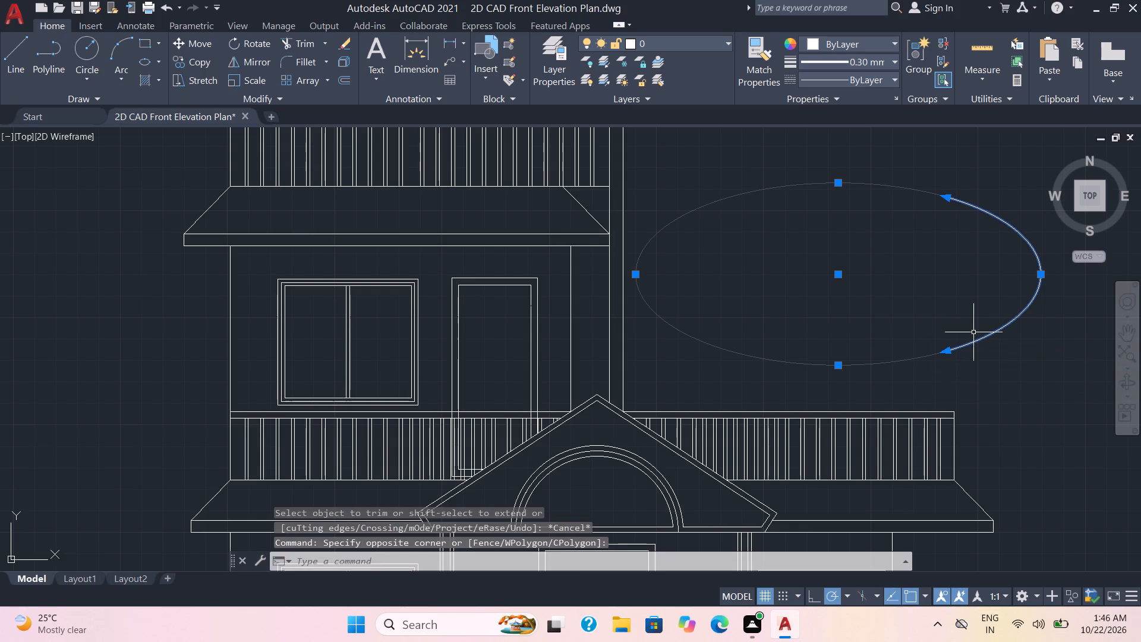
pyautogui.press('c')
pyautogui.press('o')
pyautogui.press('Return')
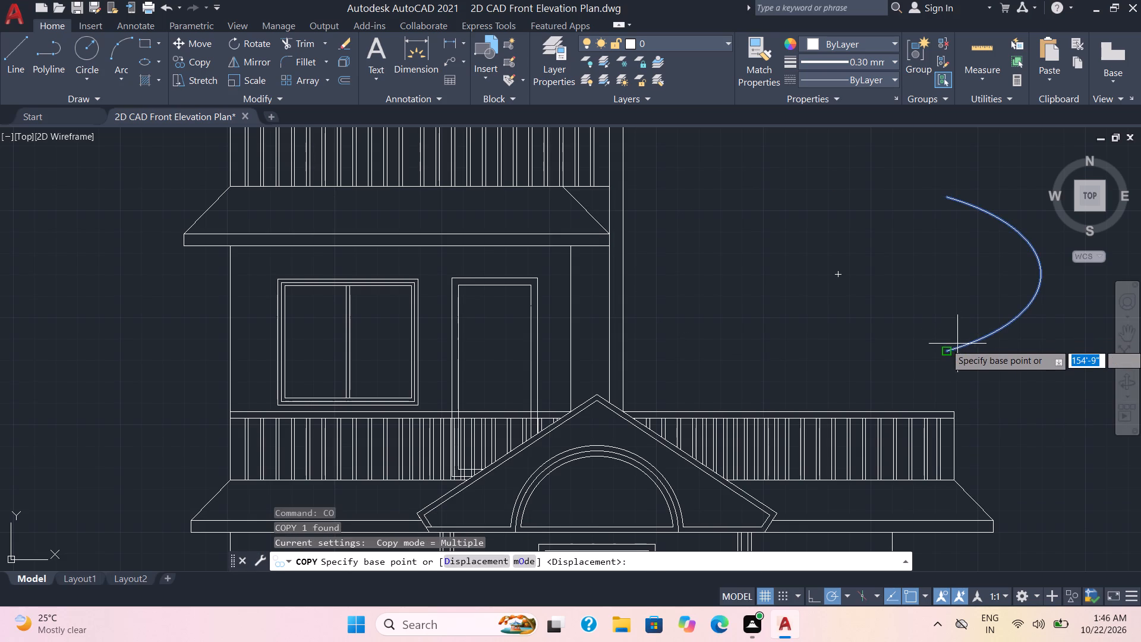
pyautogui.click(948, 351)
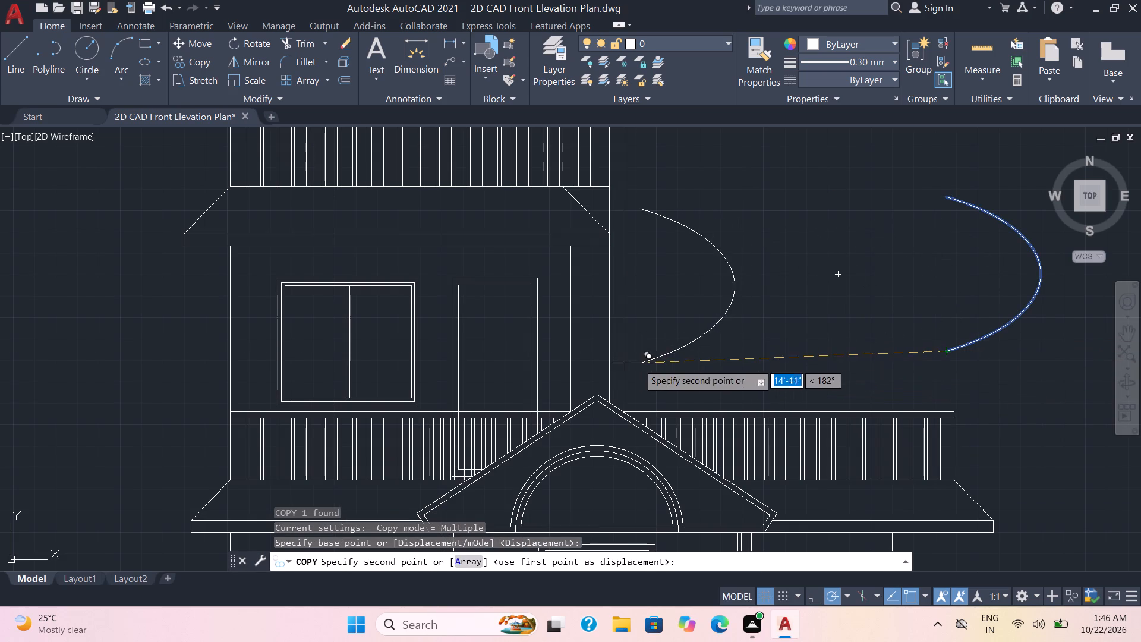
pyautogui.click(594, 340)
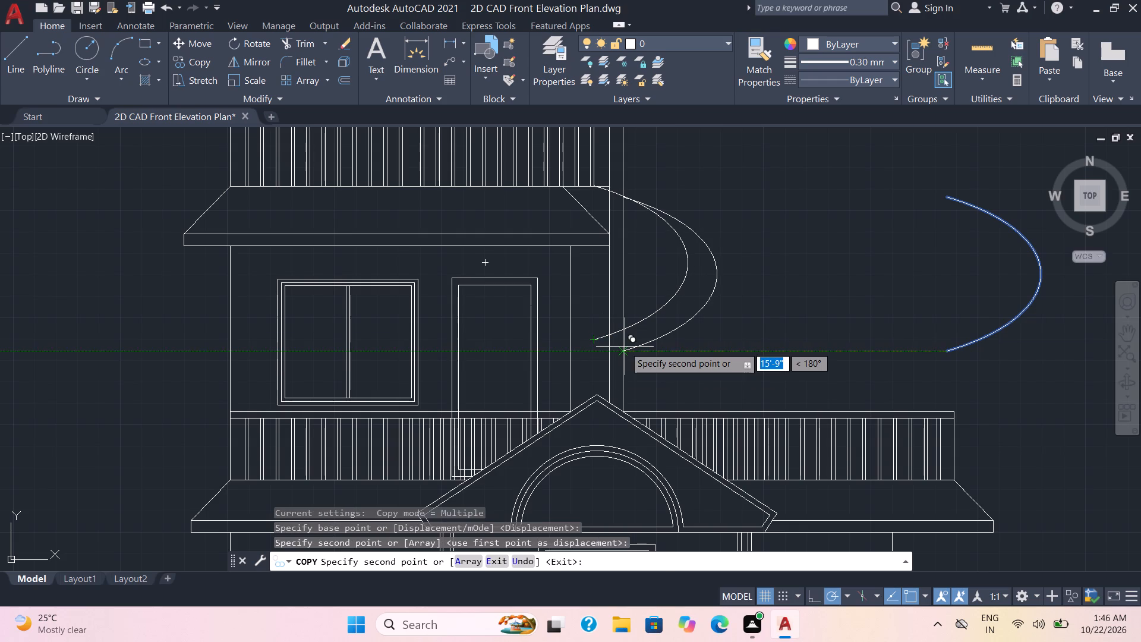
pyautogui.press('Escape')
# Delete the original elliptical arc in the empty area to the right of the house.
pyautogui.click(997, 374)
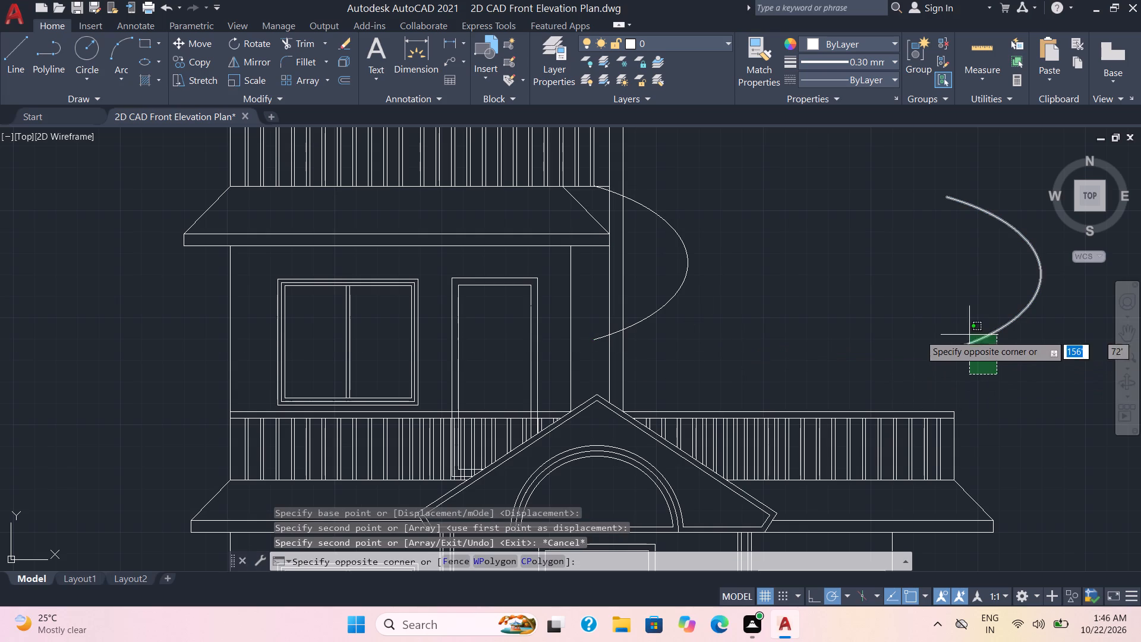
pyautogui.click(962, 326)
pyautogui.press('Delete')
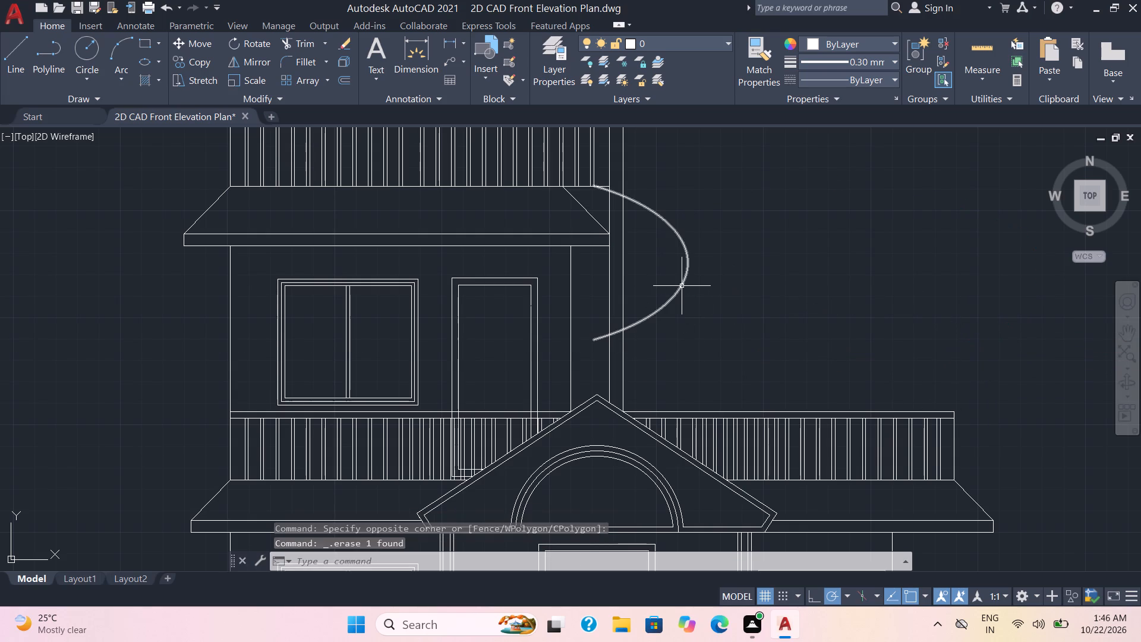
# Offset the elliptical arc beside the post outward by 2 inches.
pyautogui.press('o')
pyautogui.press('Return')
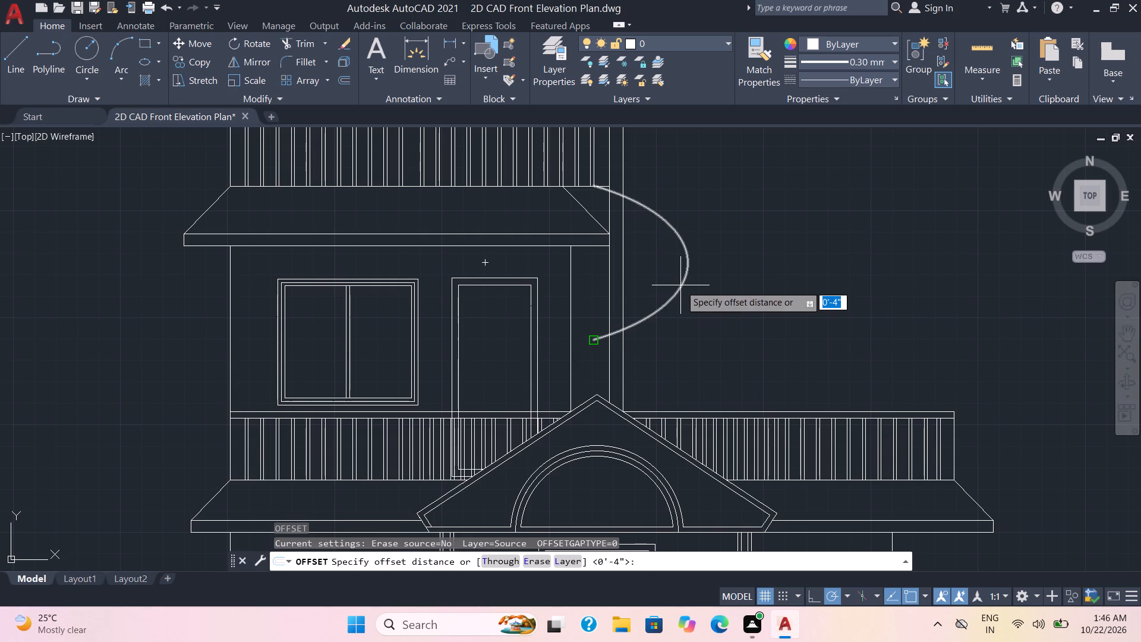
pyautogui.press('2')
pyautogui.press('Return')
pyautogui.click(682, 285)
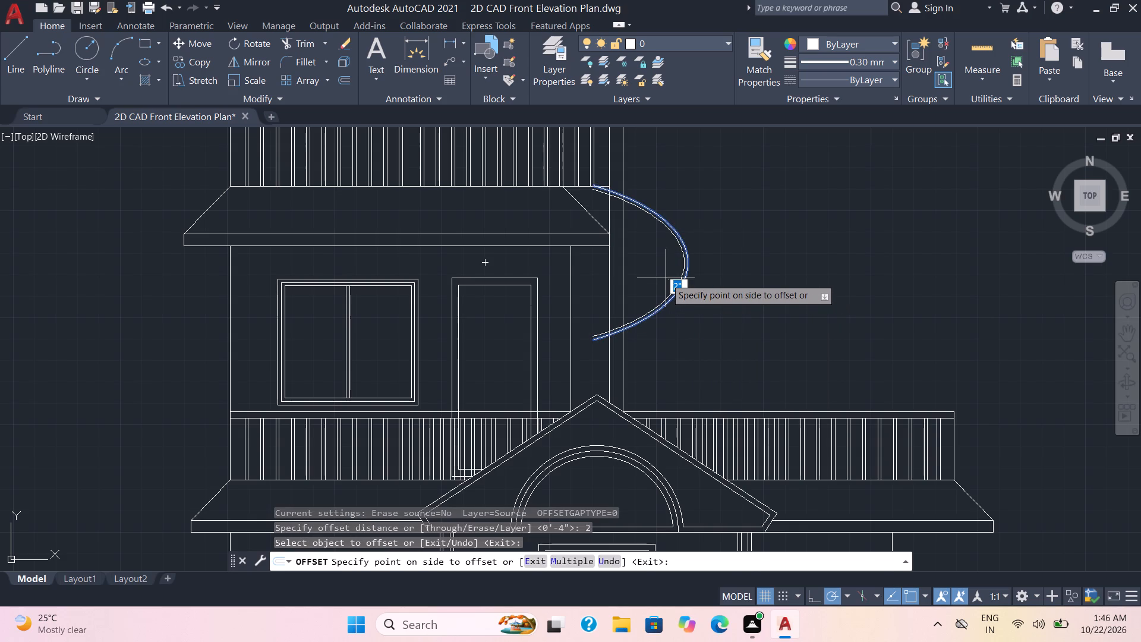
pyautogui.click(697, 274)
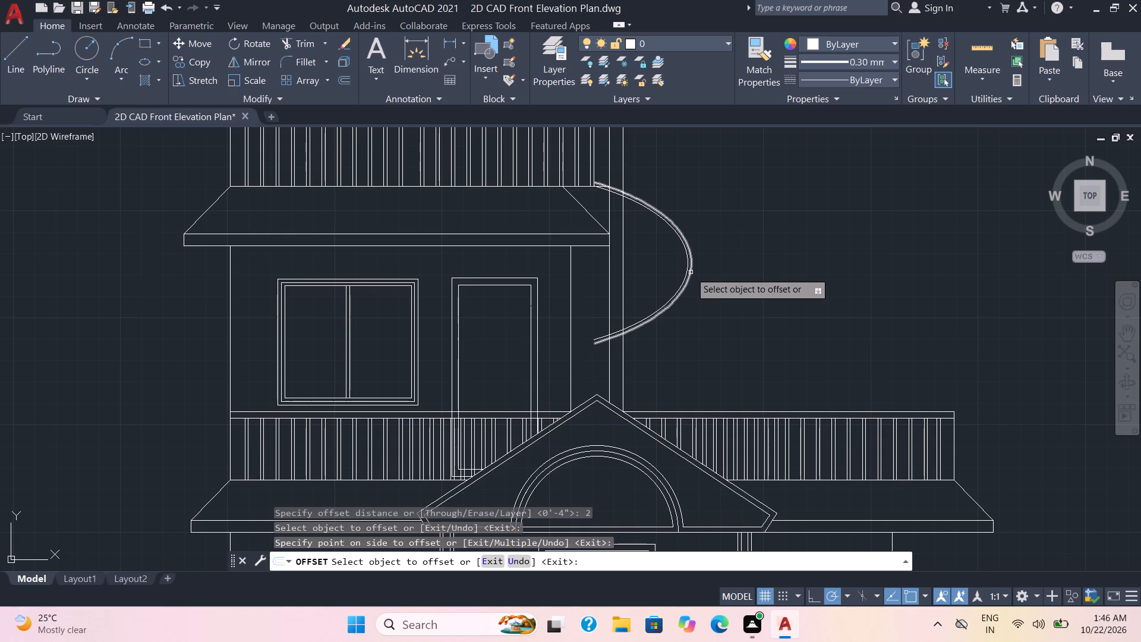
pyautogui.press('Escape')
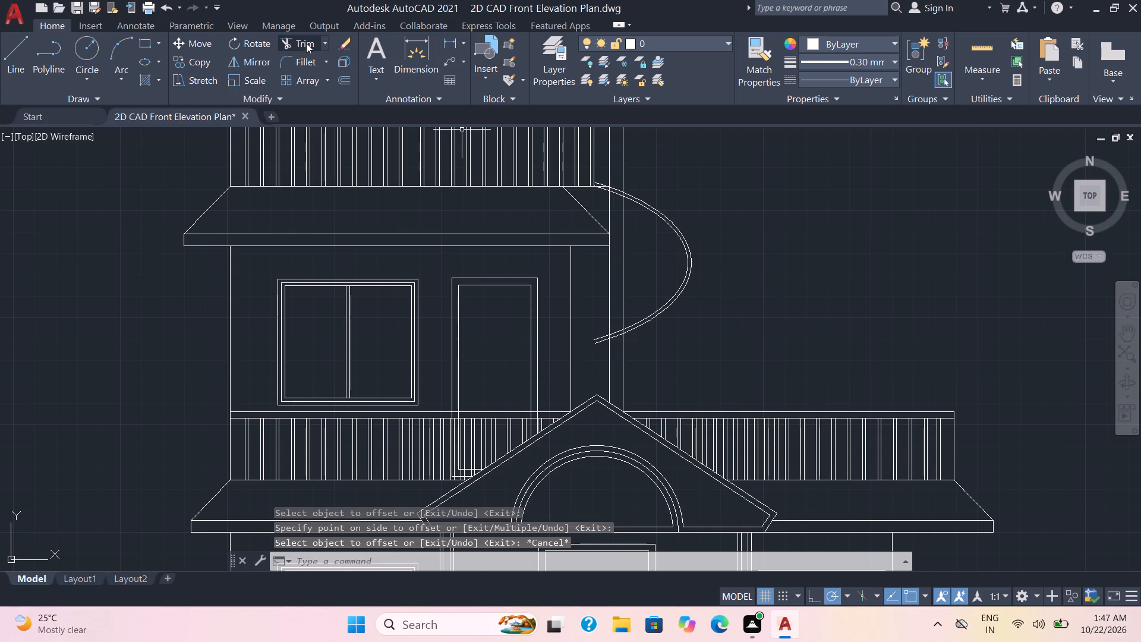
# Trim the upper roof's top line between the two arcs and extend the outer arc's upper end to the last baluster.
pyautogui.click(306, 43)
pyautogui.scroll(3, 572, 183)
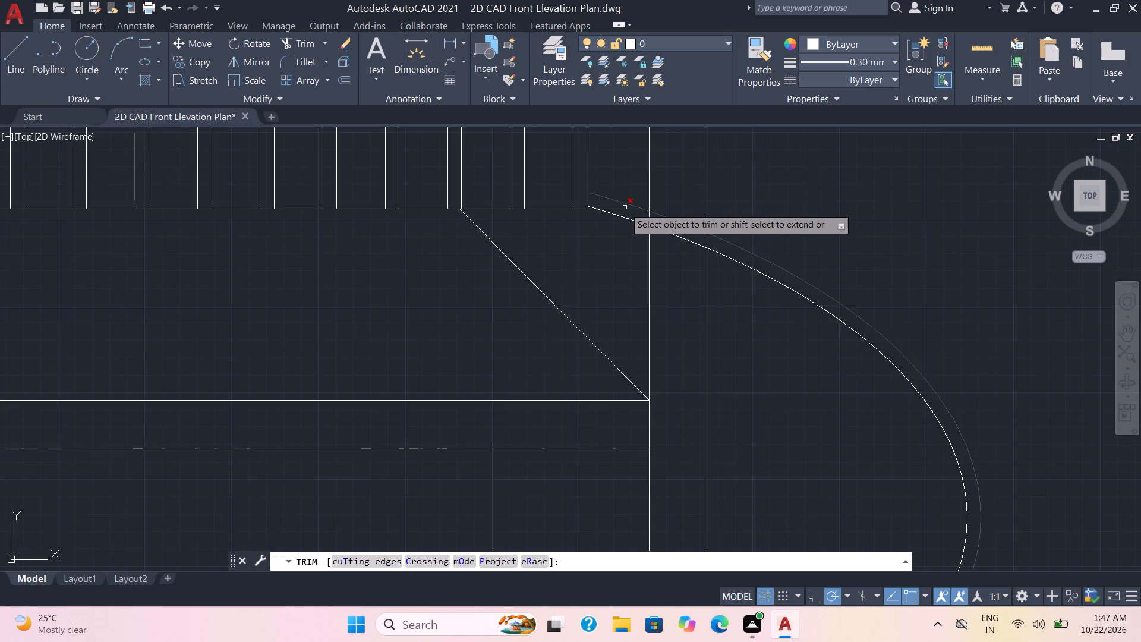
pyautogui.click(625, 210)
pyautogui.scroll(1, 649, 209)
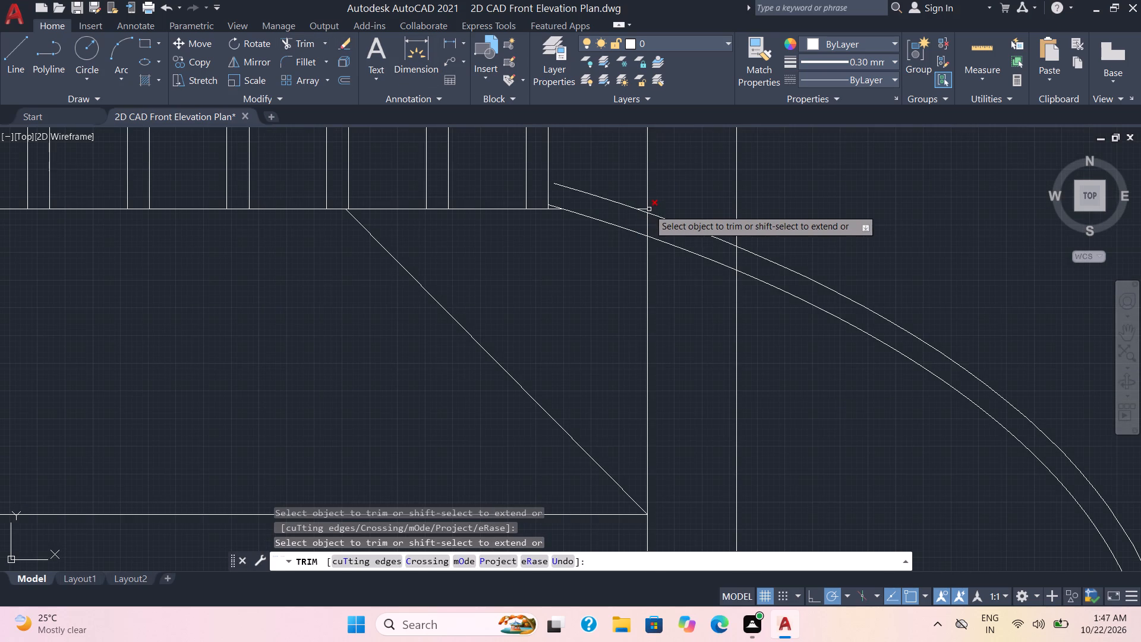
pyautogui.scroll(-1, 628, 207)
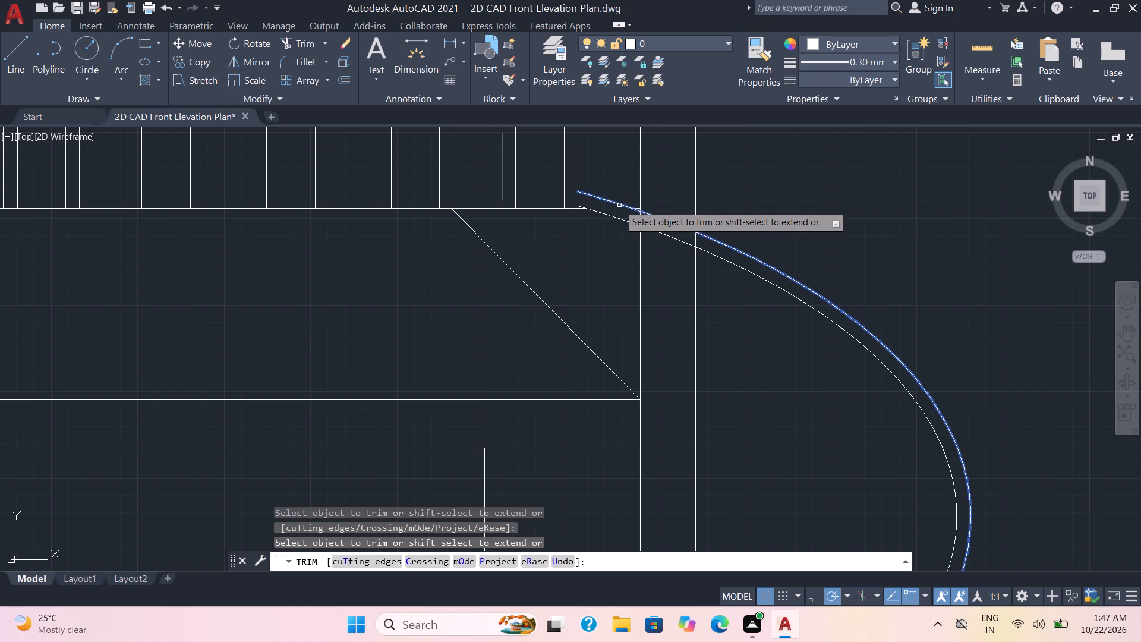
pyautogui.keyDown('shift'); pyautogui.click(615, 202); pyautogui.keyUp('shift')
pyautogui.scroll(-2, 691, 304)
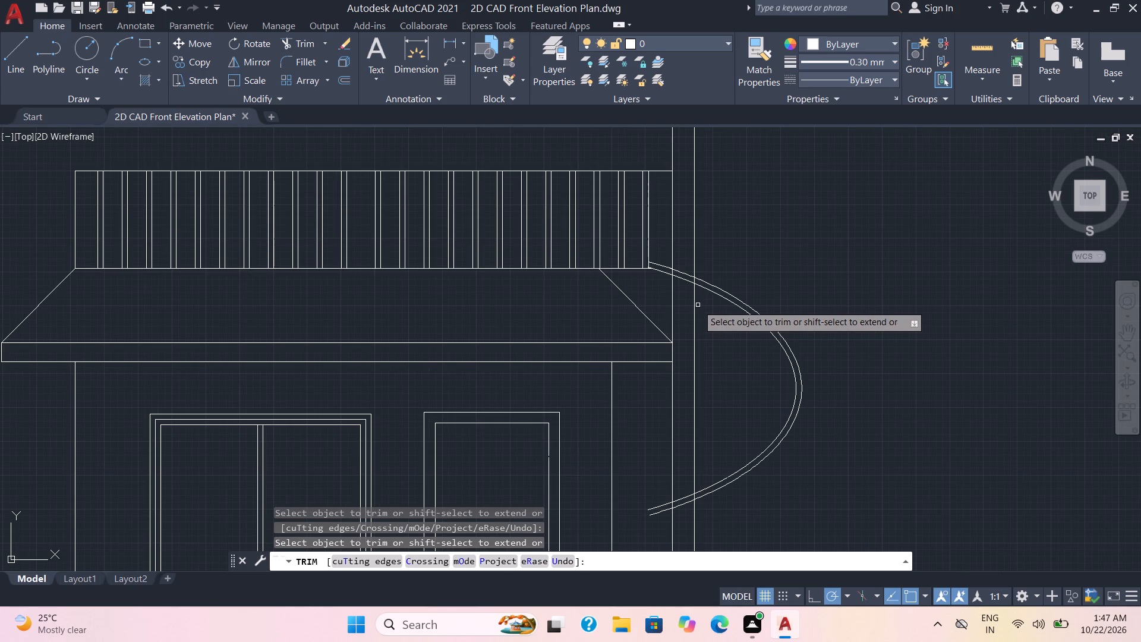
# Trim both vertical post lines between the two arcs at their upper and lower crossings.
pyautogui.scroll(2, 693, 289)
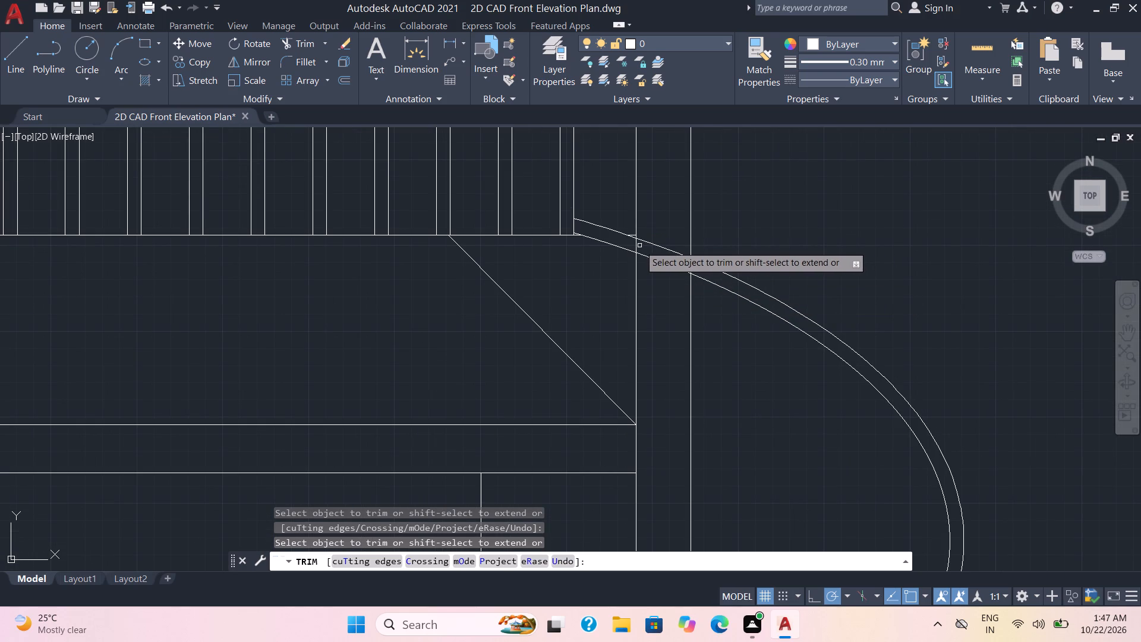
pyautogui.click(636, 246)
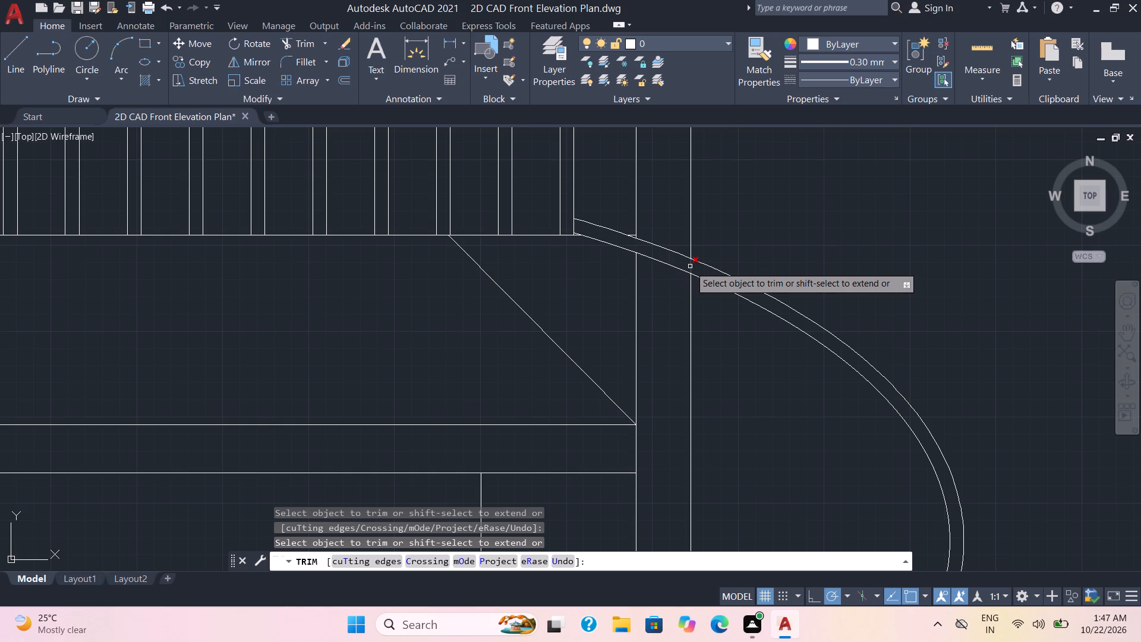
pyautogui.click(690, 266)
pyautogui.scroll(-3, 711, 339)
pyautogui.moveTo(729, 376); pyautogui.dragTo(729, 366, button='middle')
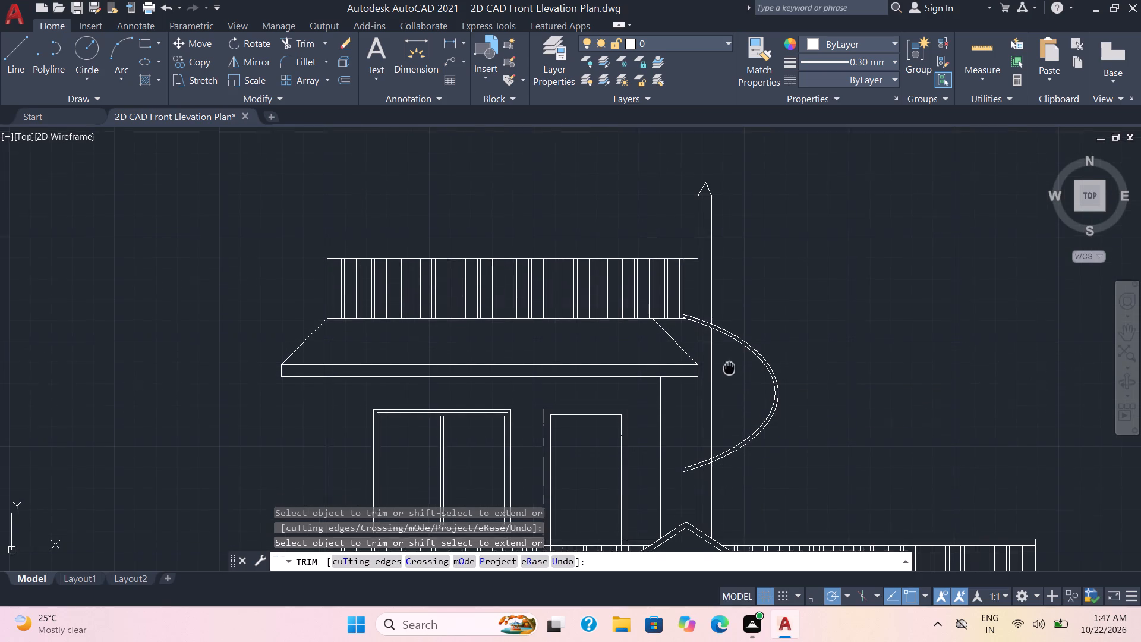
pyautogui.moveTo(729, 366); pyautogui.dragTo(738, 272, button='middle')
pyautogui.scroll(3, 745, 316)
pyautogui.moveTo(652, 432); pyautogui.dragTo(742, 222, button='middle')
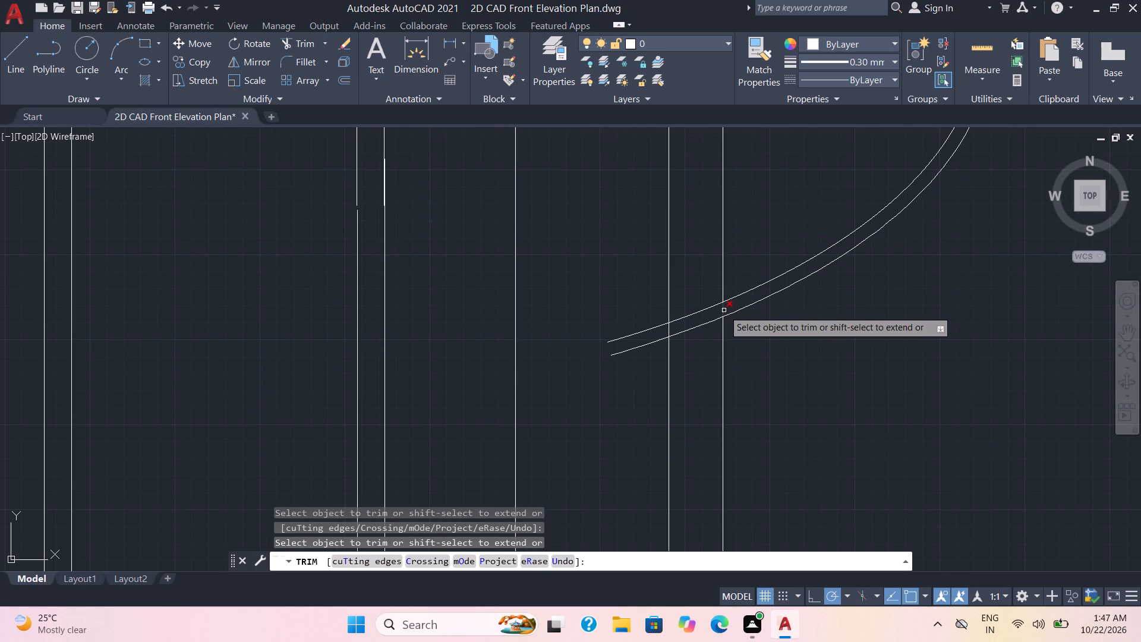
pyautogui.click(724, 310)
pyautogui.click(667, 332)
pyautogui.scroll(-2, 814, 348)
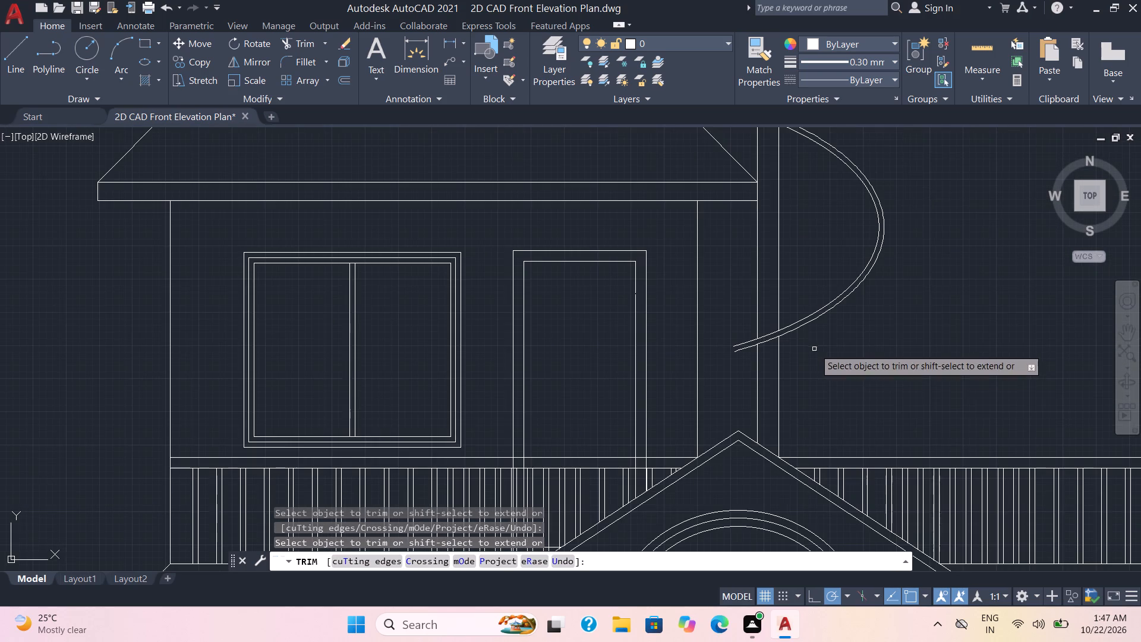
# Draw a horizontal ellipse with a half-width of about 3'-8" below the double arc, between its lower end and the balcony rail.
pyautogui.moveTo(827, 380); pyautogui.dragTo(704, 358, button='middle')
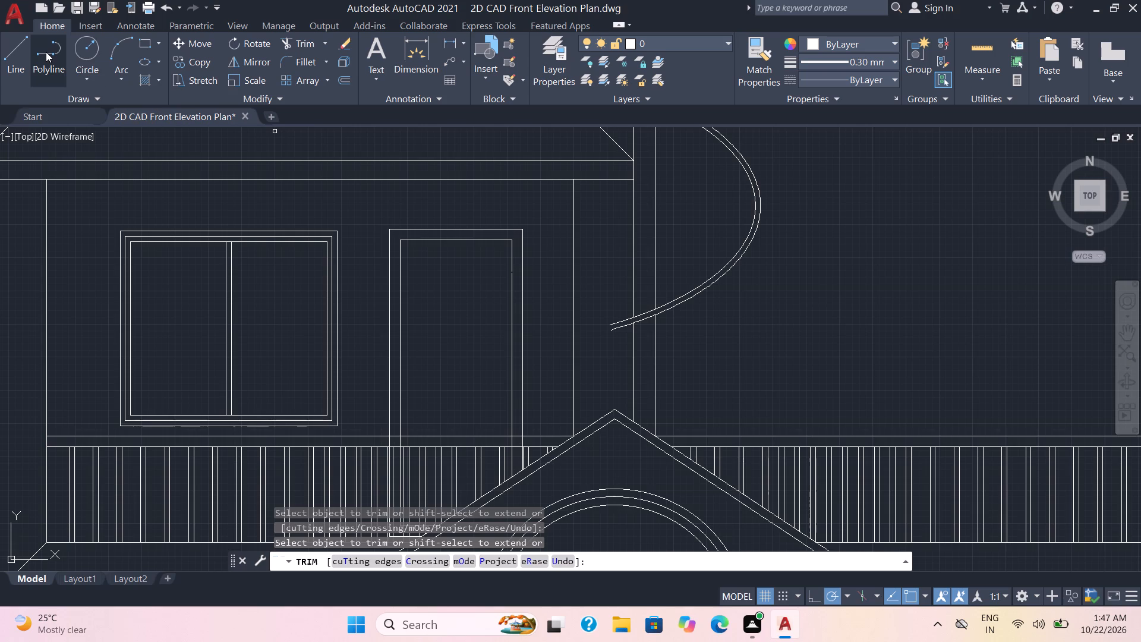
pyautogui.click(86, 72)
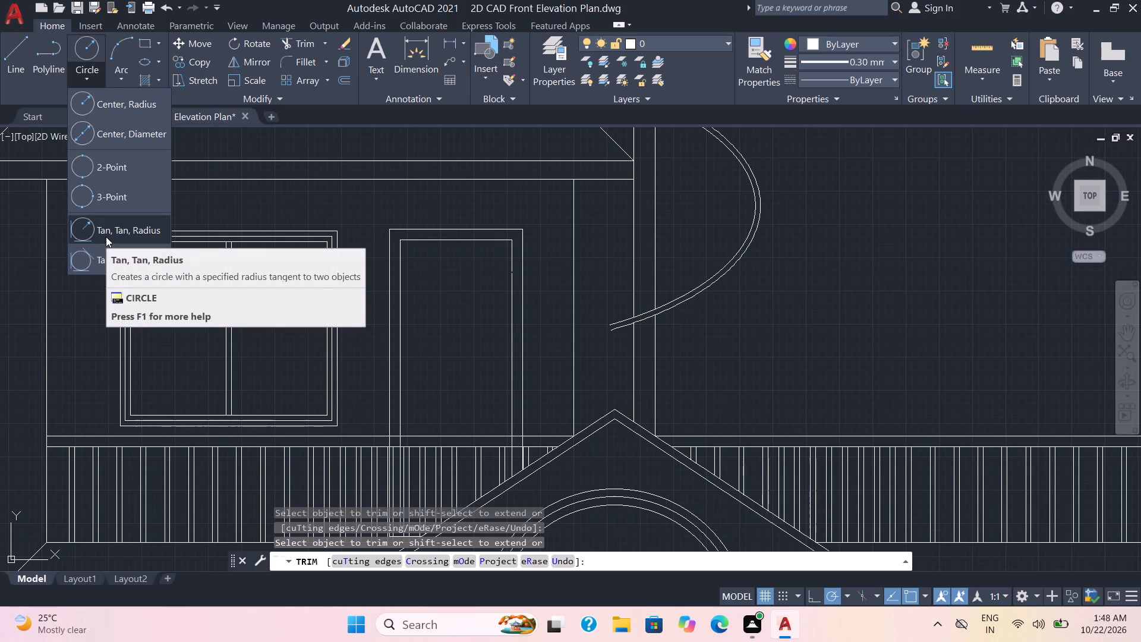
pyautogui.click(146, 61)
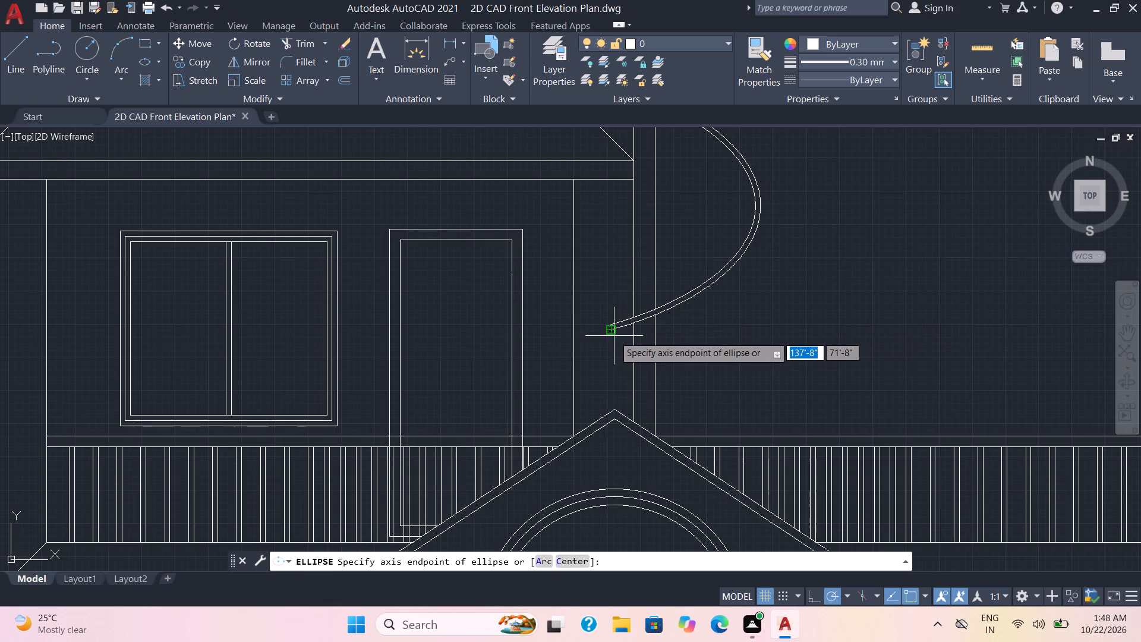
pyautogui.click(702, 333)
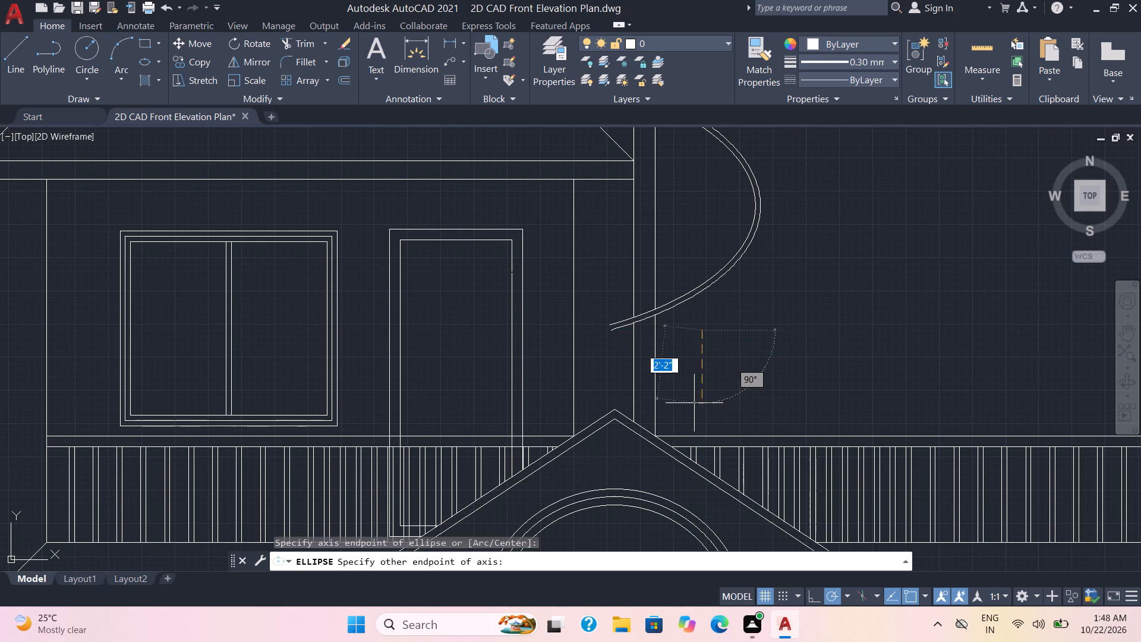
pyautogui.click(704, 429)
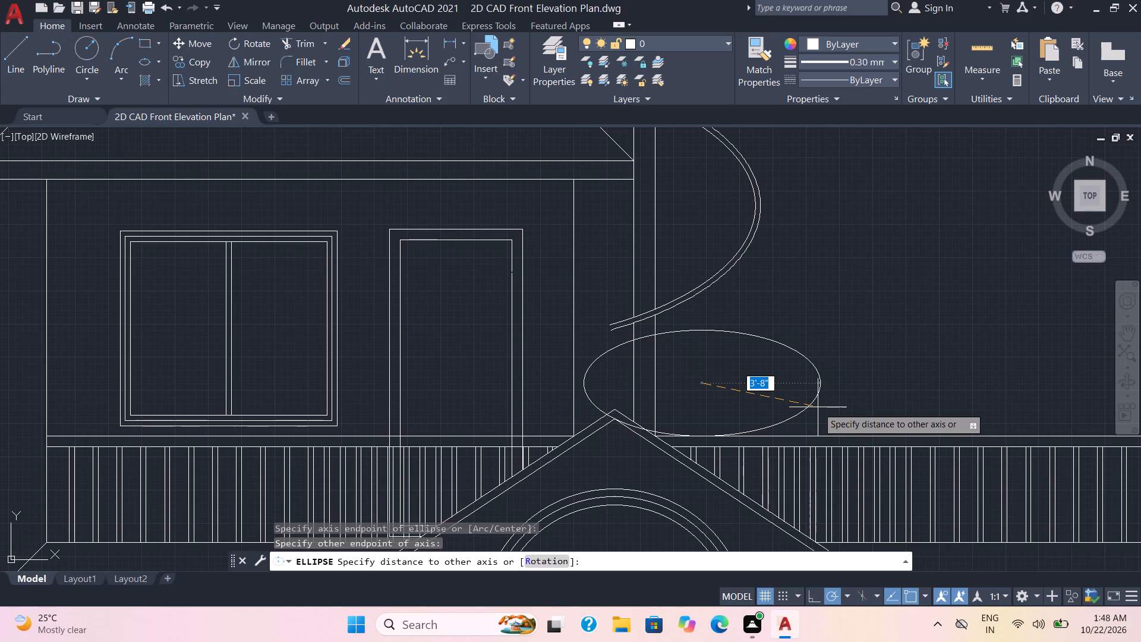
pyautogui.click(818, 407)
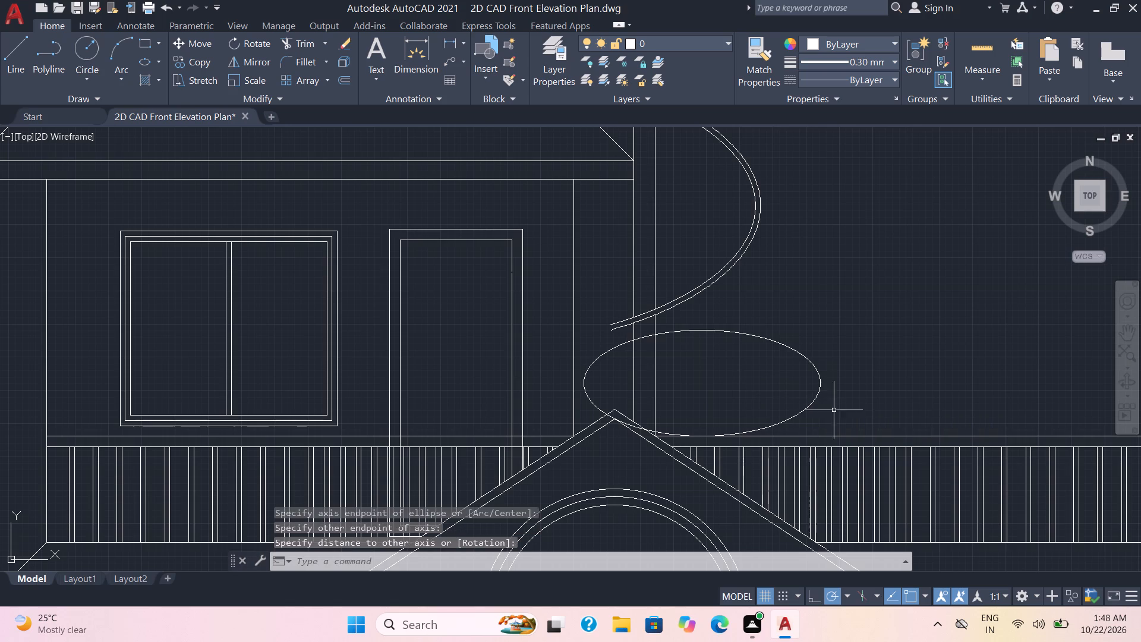
# Move the ellipse up and to the left by about 1'-2" so its upper edge meets the inner arc's lower end.
pyautogui.click(825, 413)
pyautogui.click(798, 385)
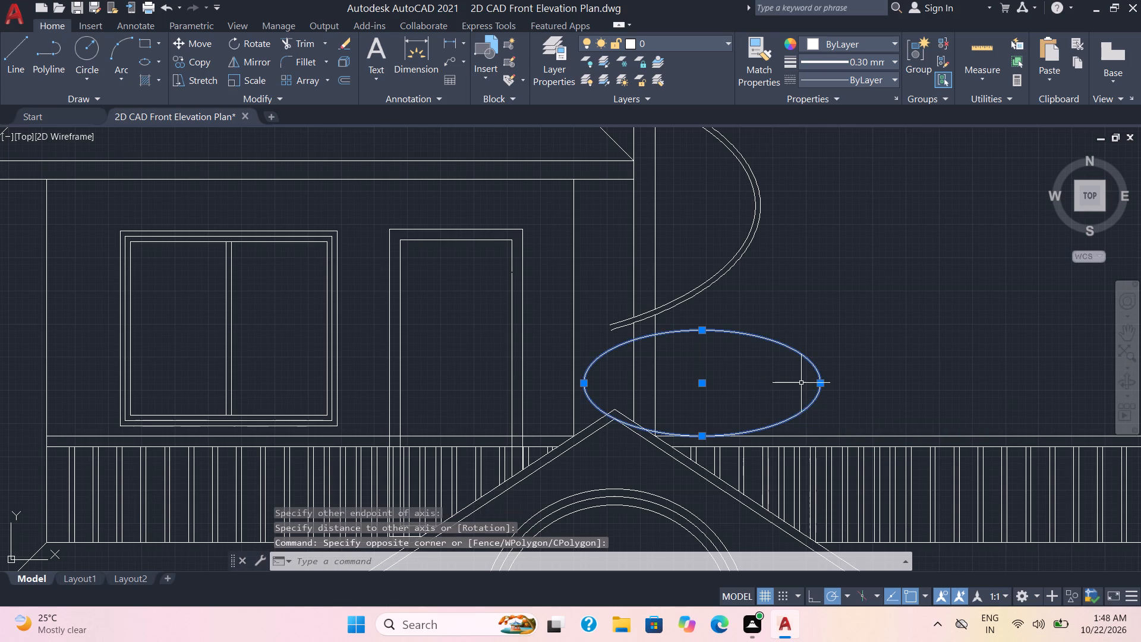
pyautogui.press('m')
pyautogui.press('Return')
pyautogui.click(795, 381)
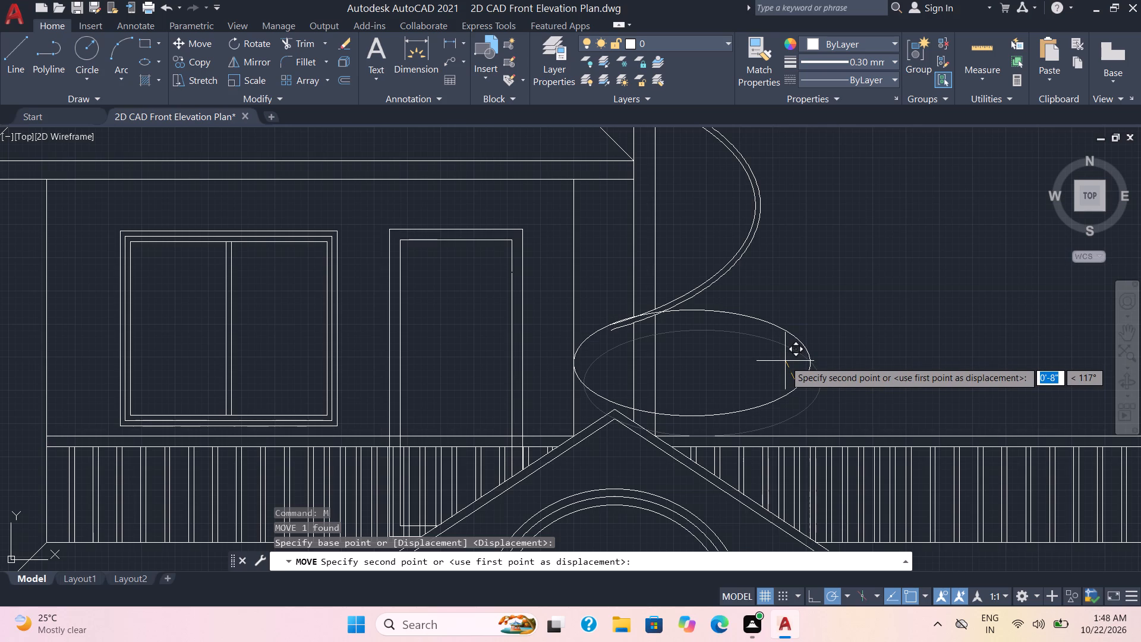
pyautogui.scroll(2, 785, 361)
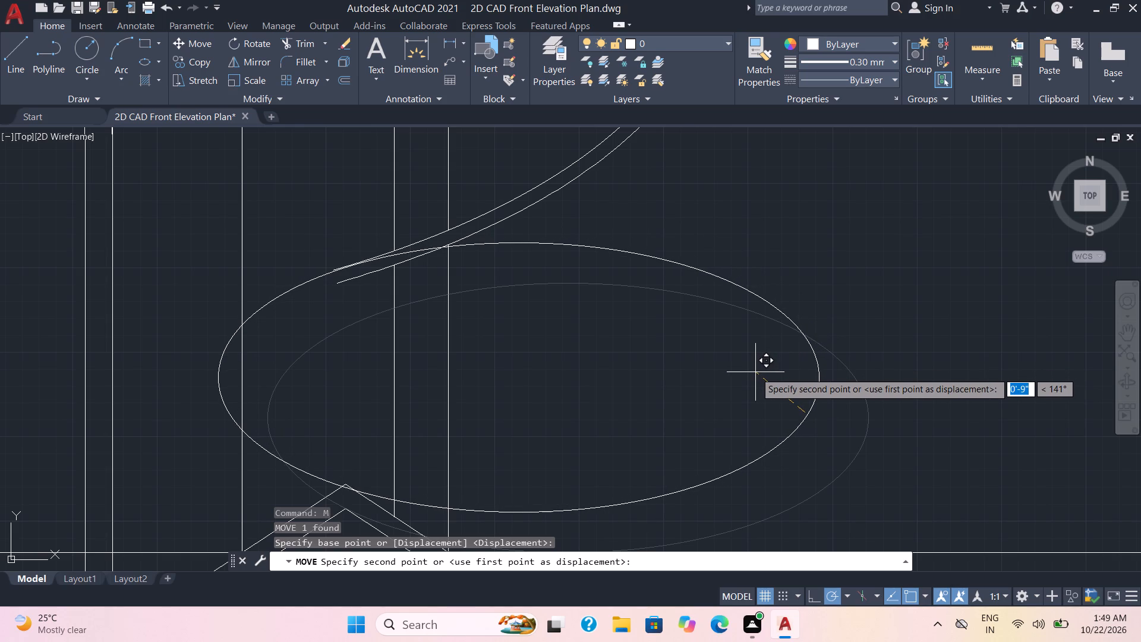
pyautogui.click(716, 382)
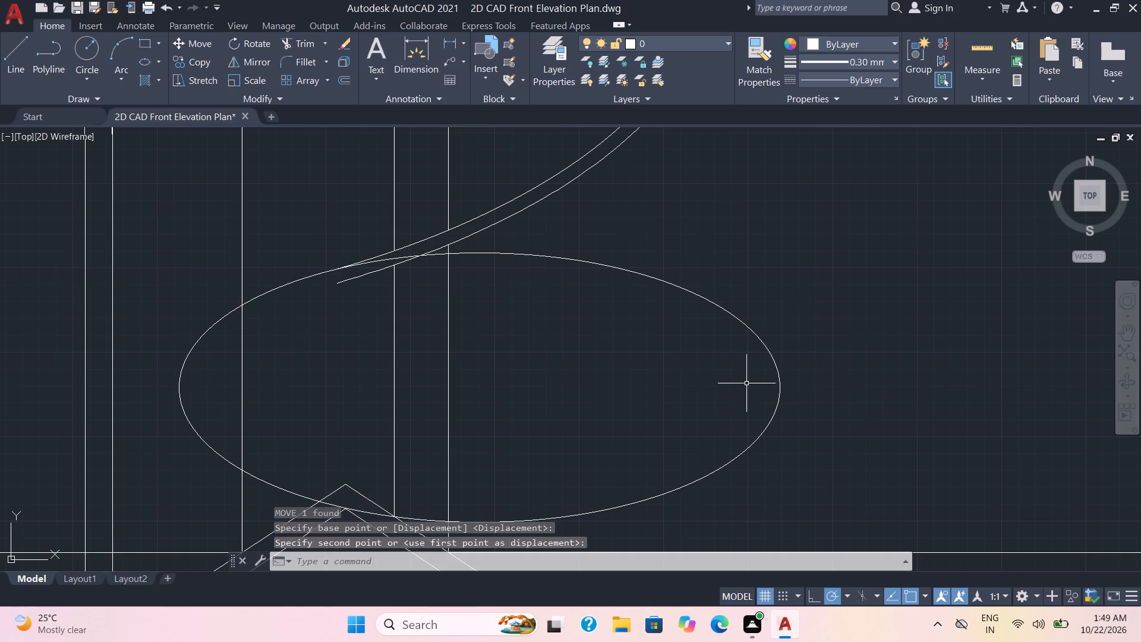
# Trim the wall line inside the ellipse and cut the ellipse back to its left-hand curve between the inner arc and the gable.
pyautogui.scroll(-1, 747, 383)
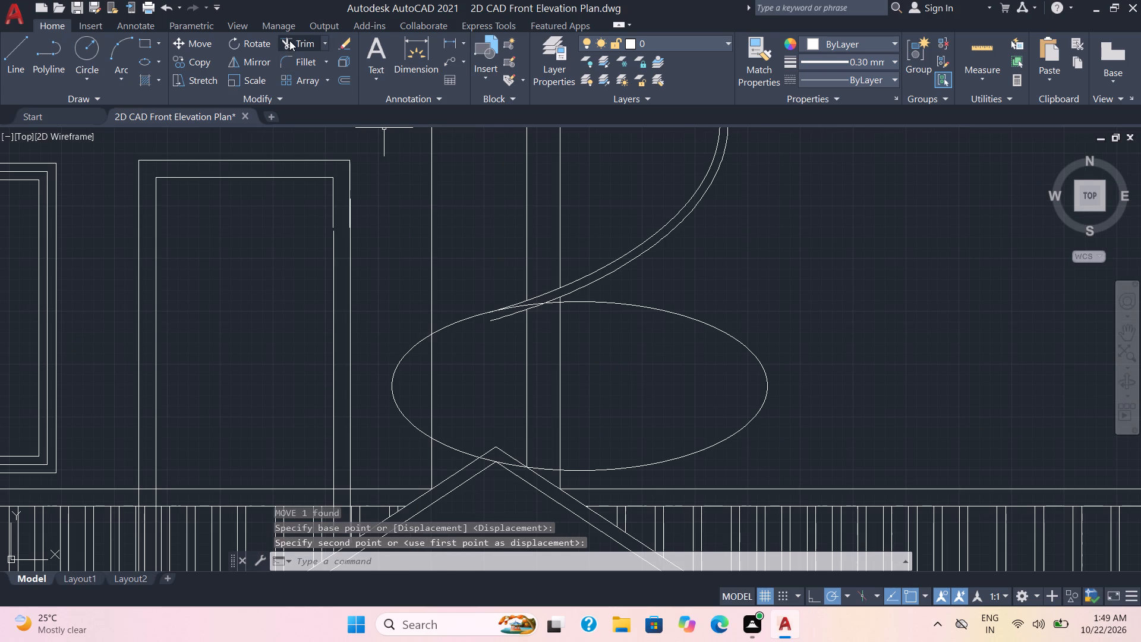
pyautogui.click(289, 38)
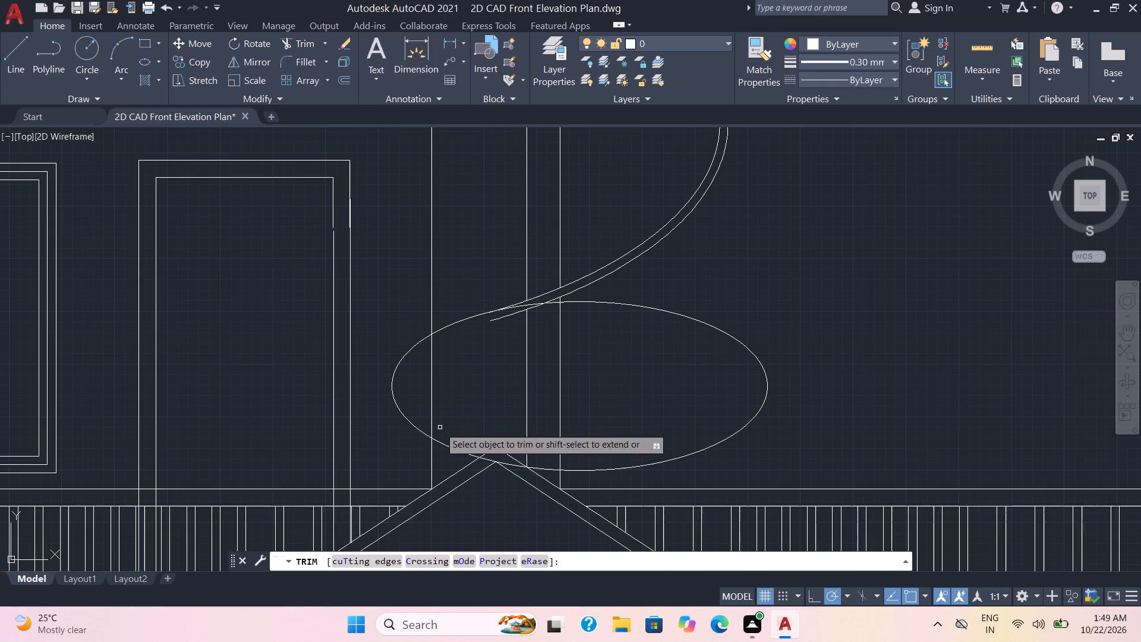
pyautogui.click(431, 401)
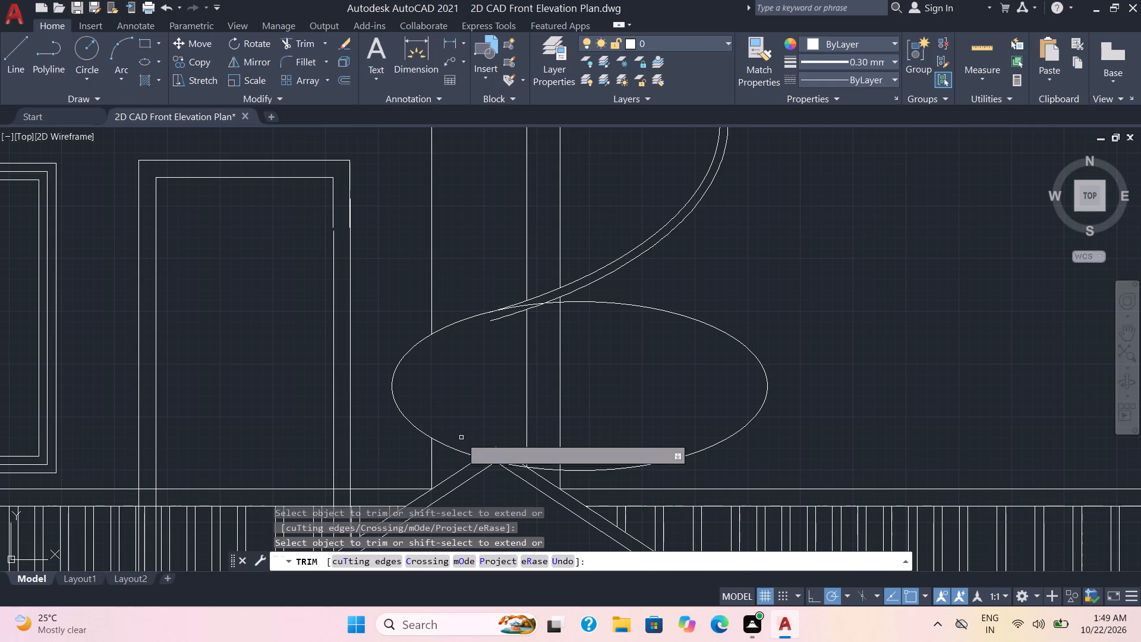
pyautogui.click(485, 458)
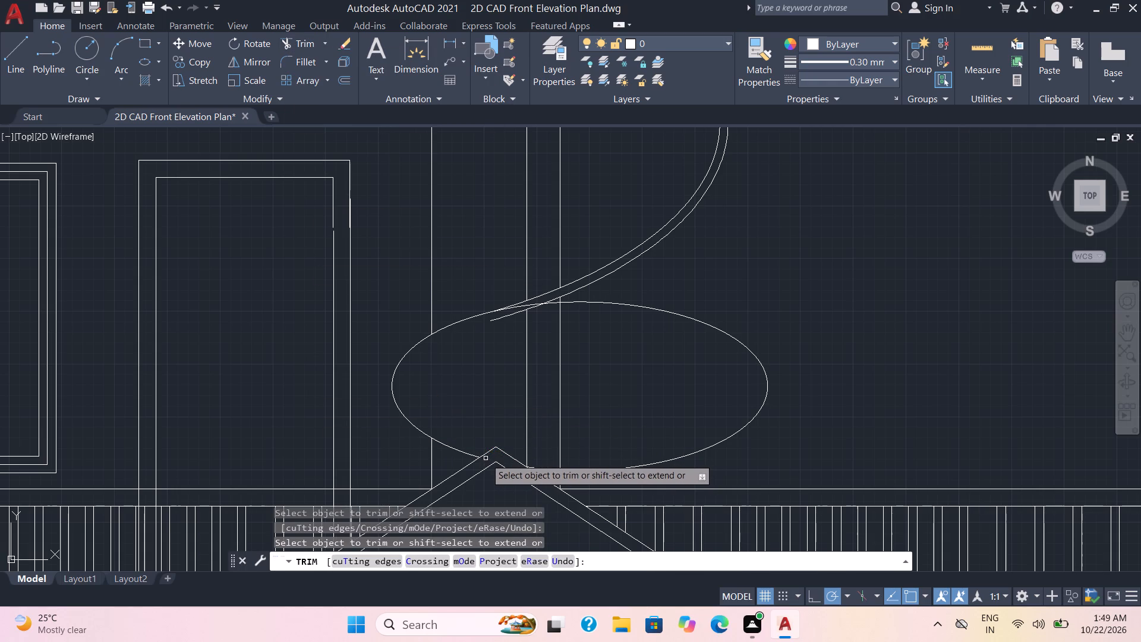
pyautogui.click(546, 468)
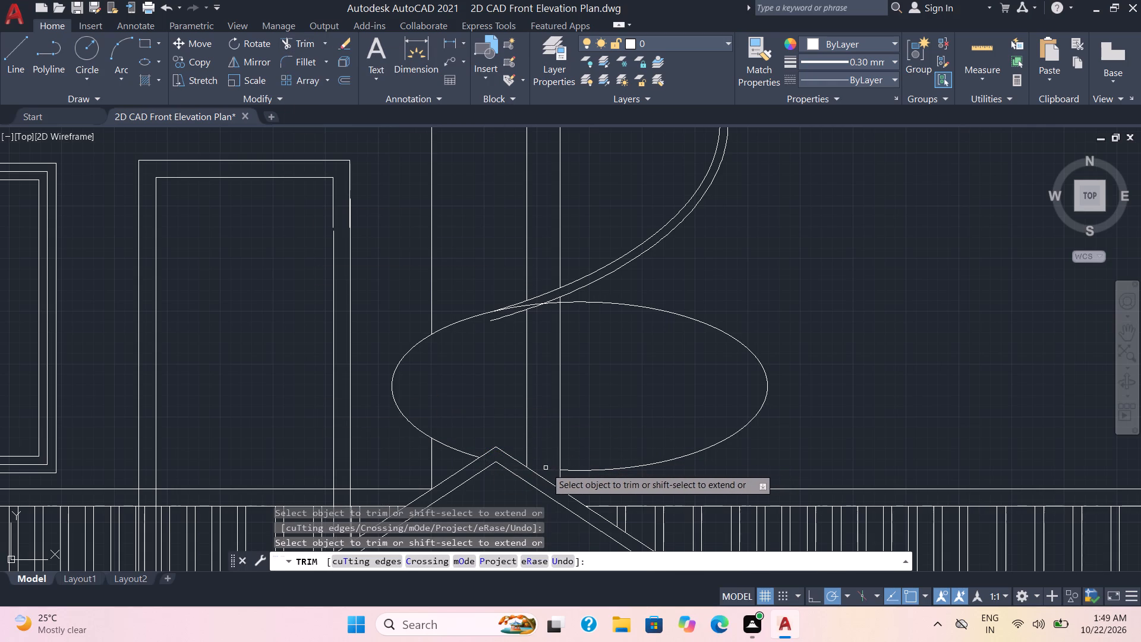
pyautogui.click(607, 472)
pyautogui.scroll(1, 560, 333)
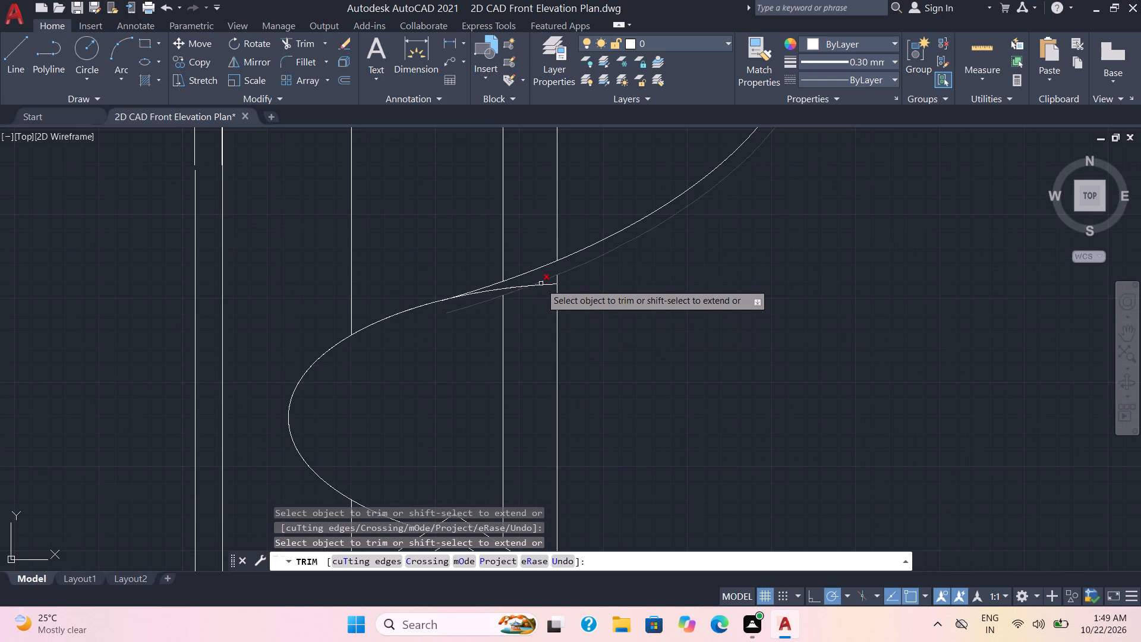
pyautogui.click(547, 284)
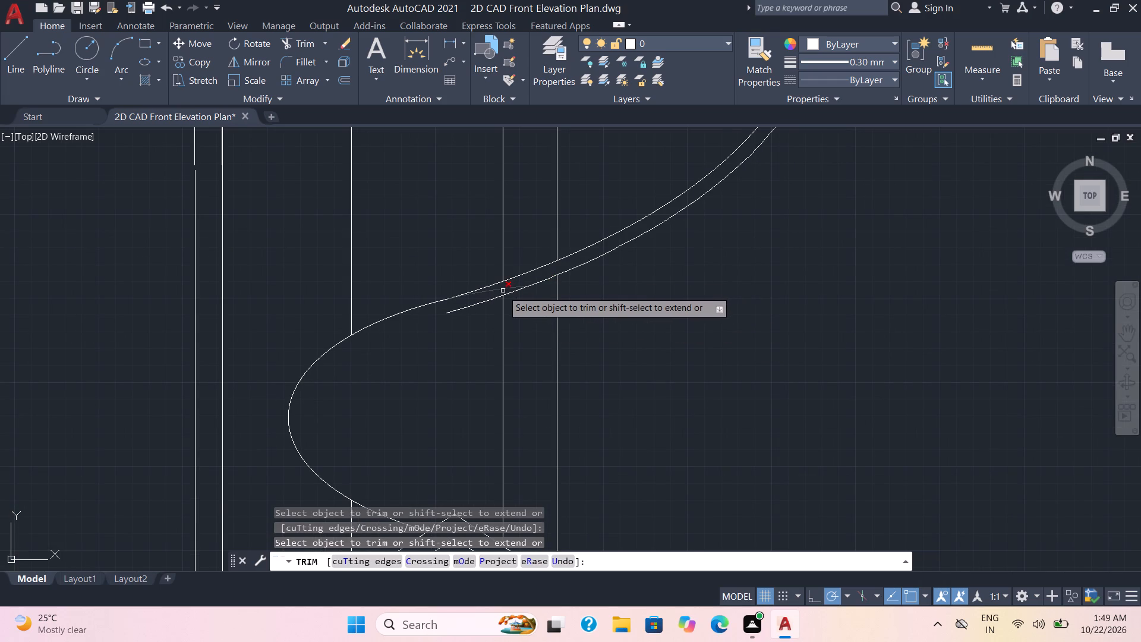
pyautogui.click(503, 291)
pyautogui.scroll(-1, 658, 391)
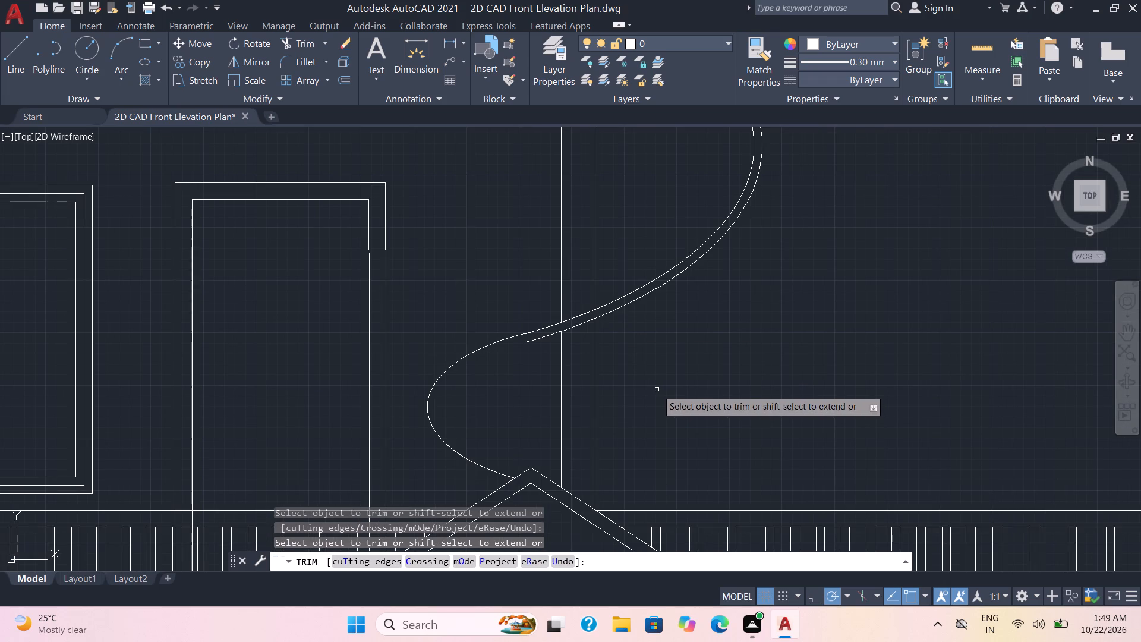
pyautogui.press('Escape')
# Offset the remaining left-hand ellipse curve inward by 2 inches so it continues the double arc.
pyautogui.press('o')
pyautogui.press('Return')
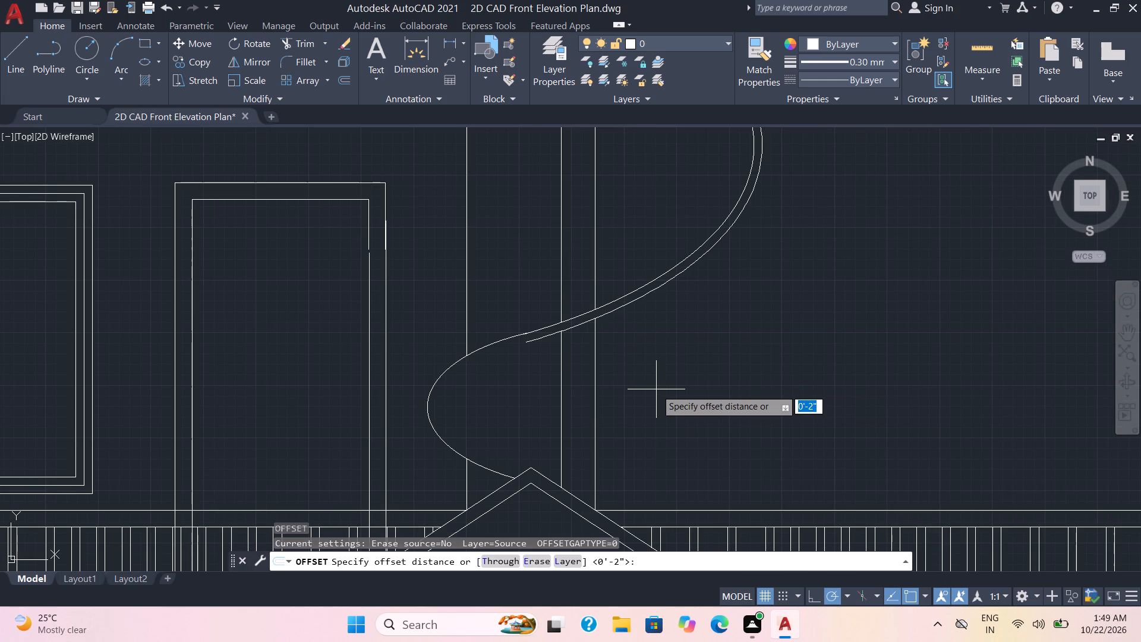
pyautogui.press('2')
pyautogui.press('Return')
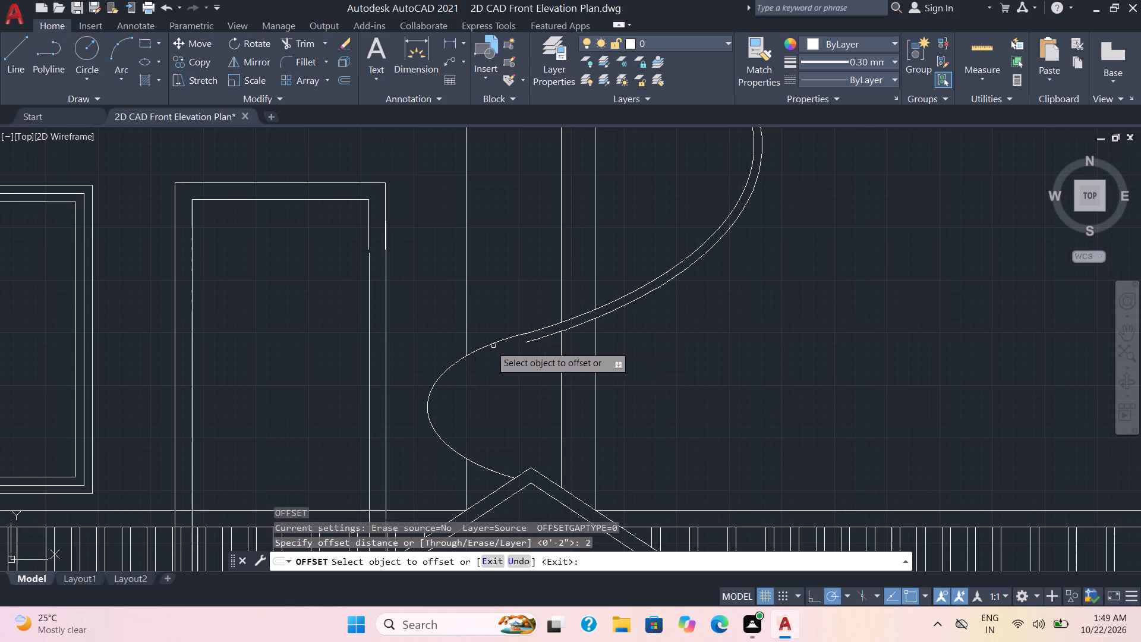
pyautogui.click(477, 350)
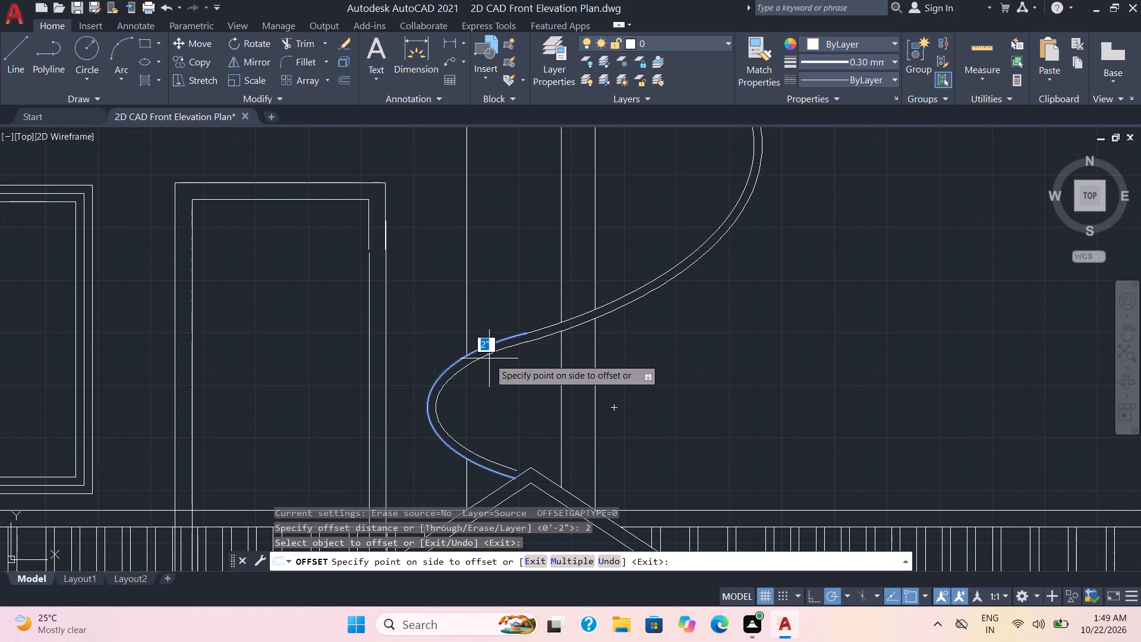
pyautogui.click(489, 358)
pyautogui.press('Escape')
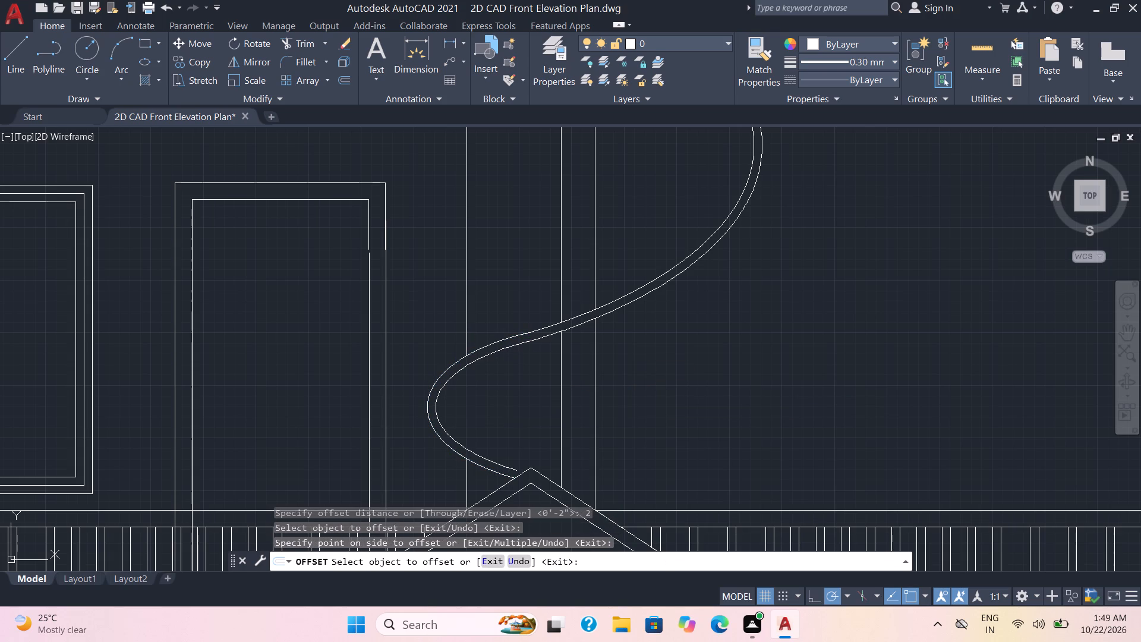
# Extend the lower end of the ribbon's inner offset curve to meet the gable's sloping edge.
pyautogui.click(307, 43)
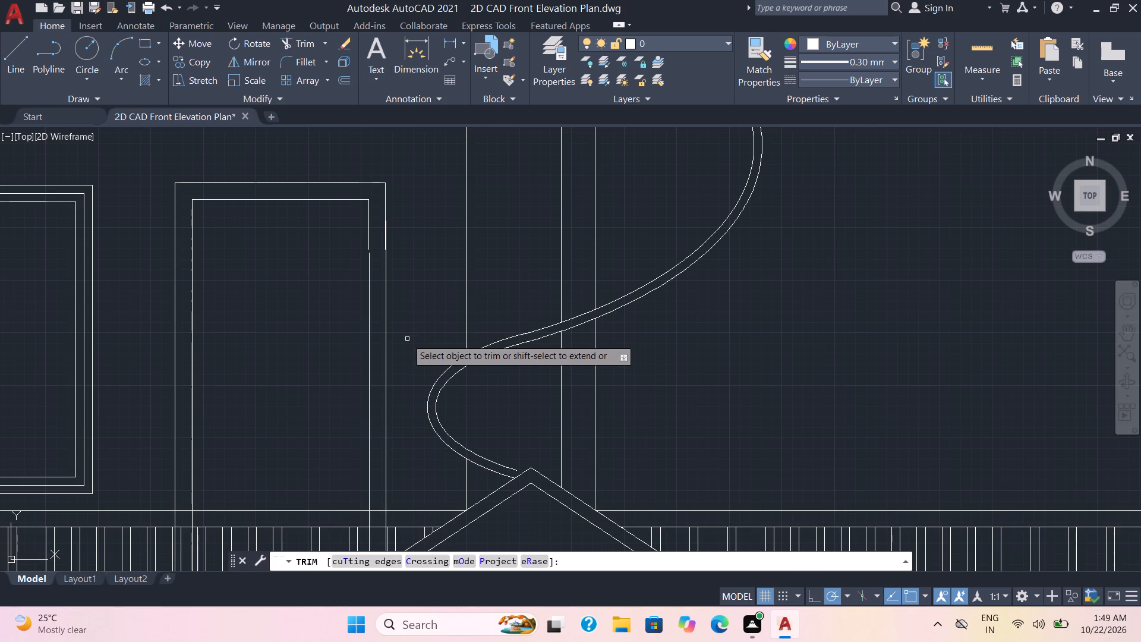
pyautogui.keyDown('shift'); pyautogui.click(491, 462); pyautogui.keyUp('shift')
pyautogui.scroll(-2, 639, 408)
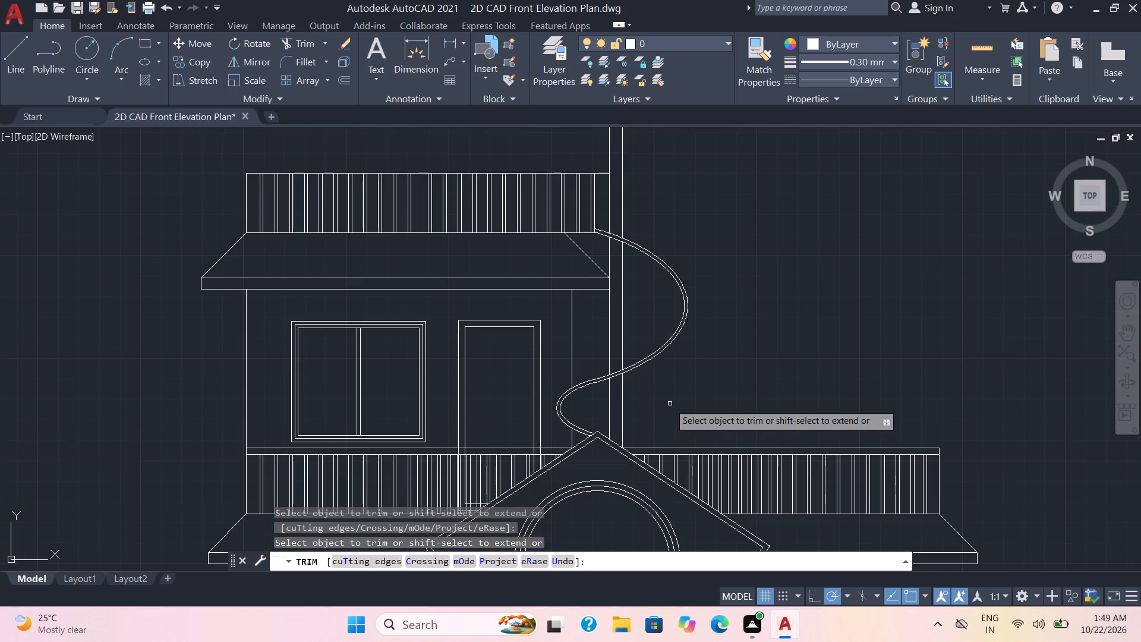
pyautogui.press('Escape')
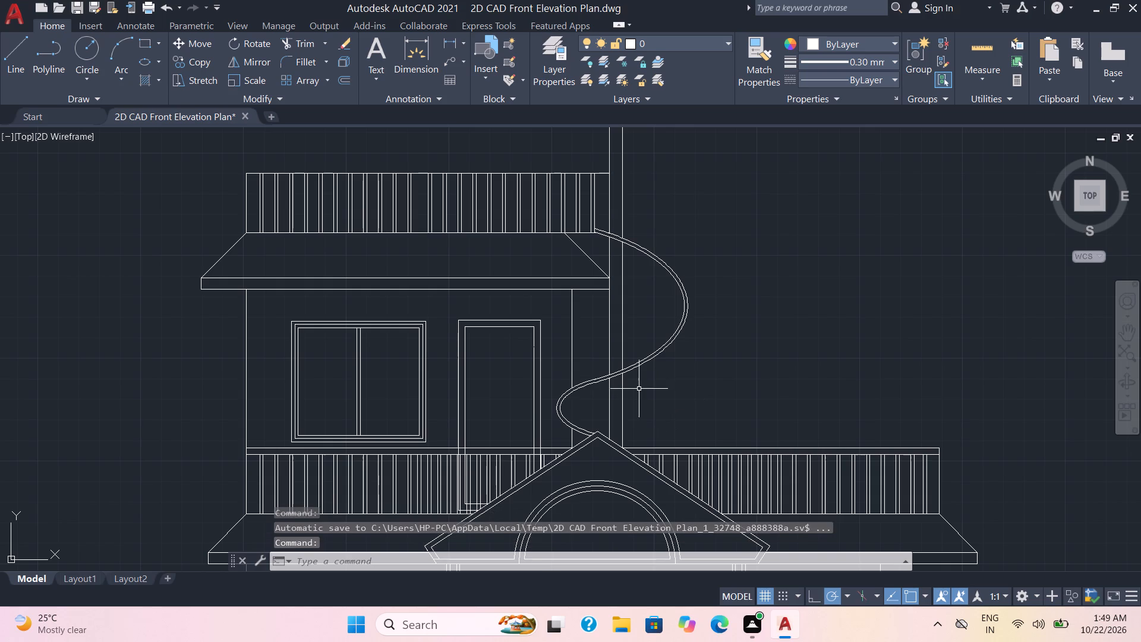
# Replace the upper roof's right-hand slope with a steeper line about 2'-9" long from the eave corner to the railing base, trimming away the old slope.
pyautogui.click(12, 52)
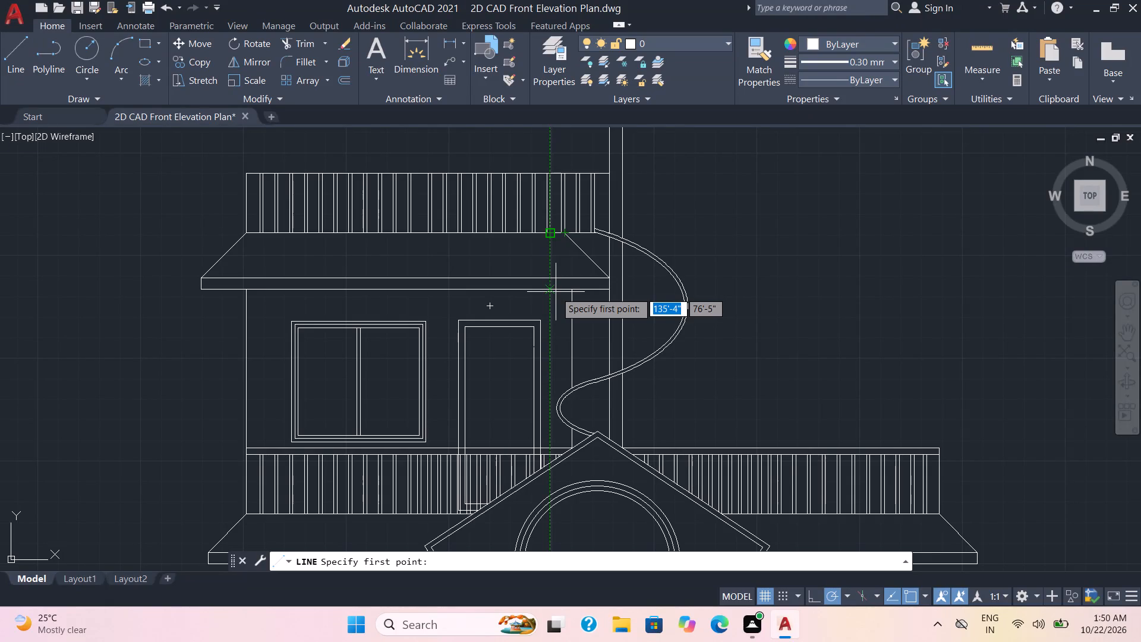
pyautogui.click(610, 275)
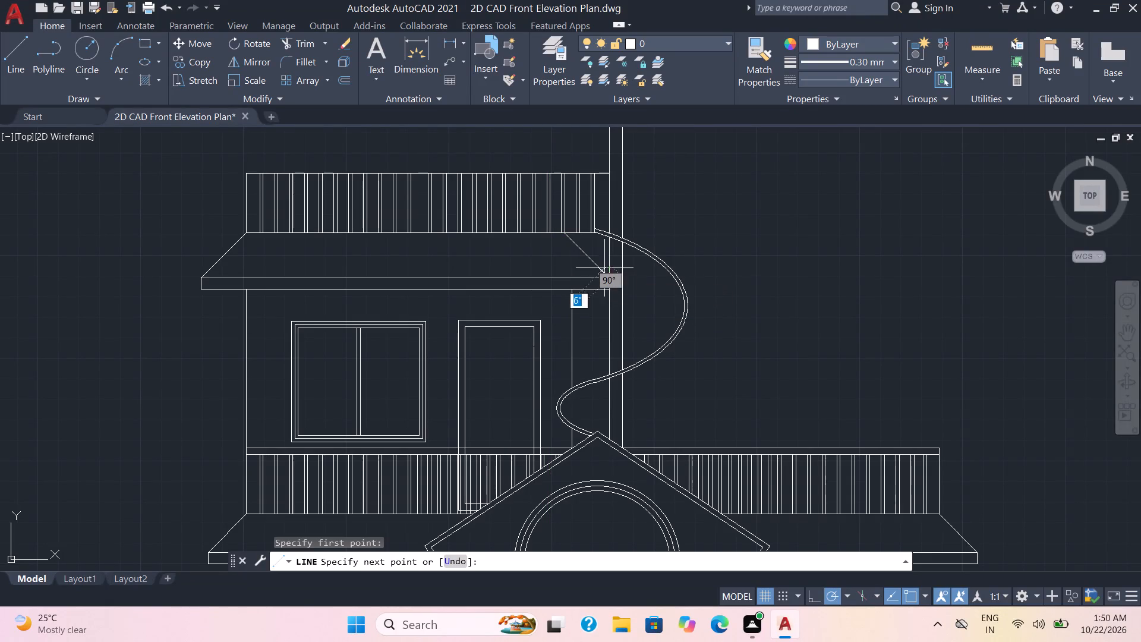
pyautogui.scroll(2, 579, 233)
pyautogui.click(579, 232)
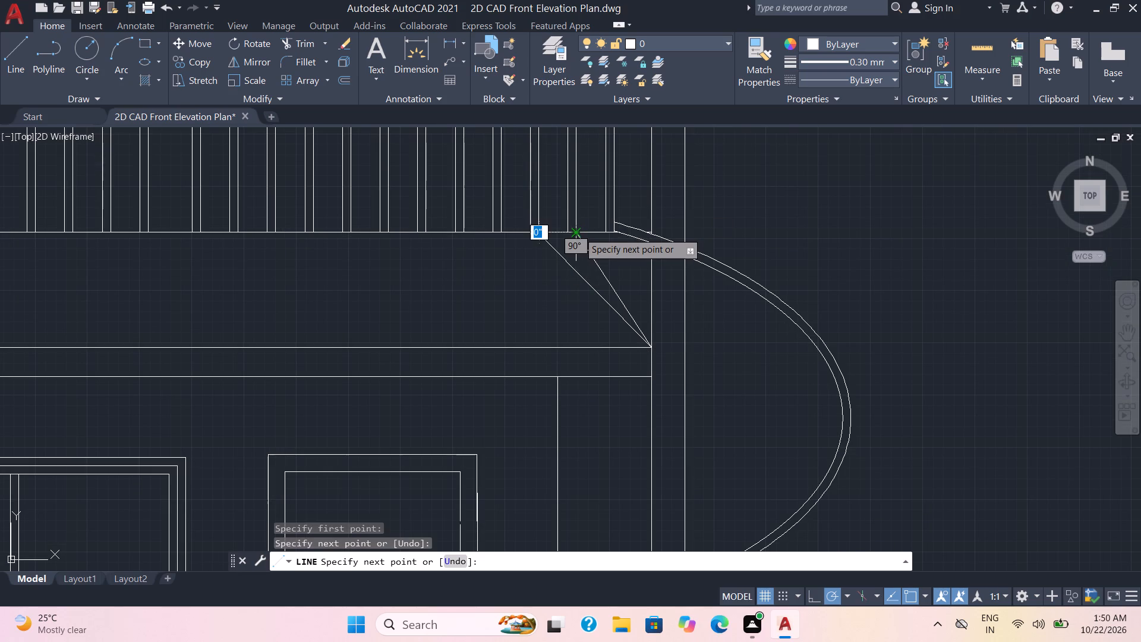
pyautogui.press('Escape')
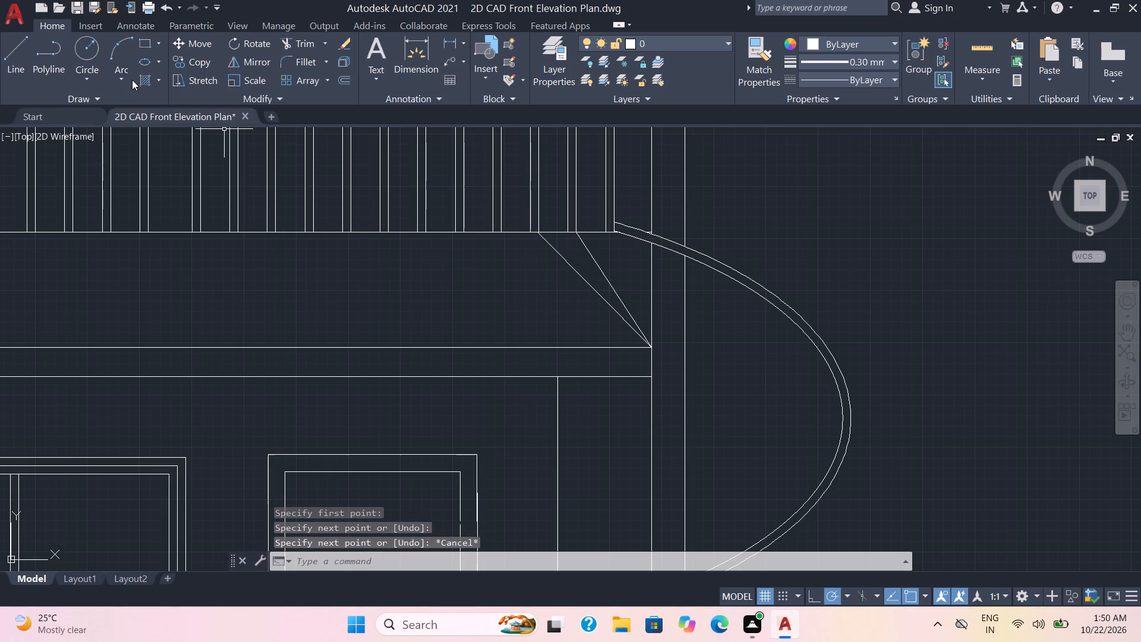
pyautogui.click(303, 43)
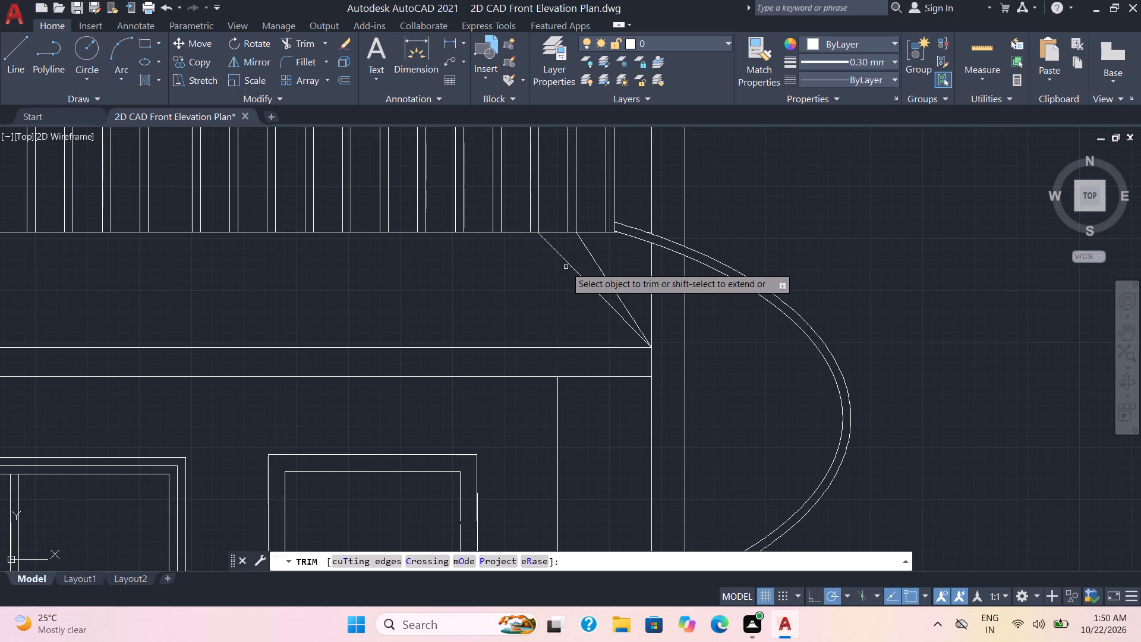
pyautogui.click(572, 267)
pyautogui.scroll(-2, 527, 307)
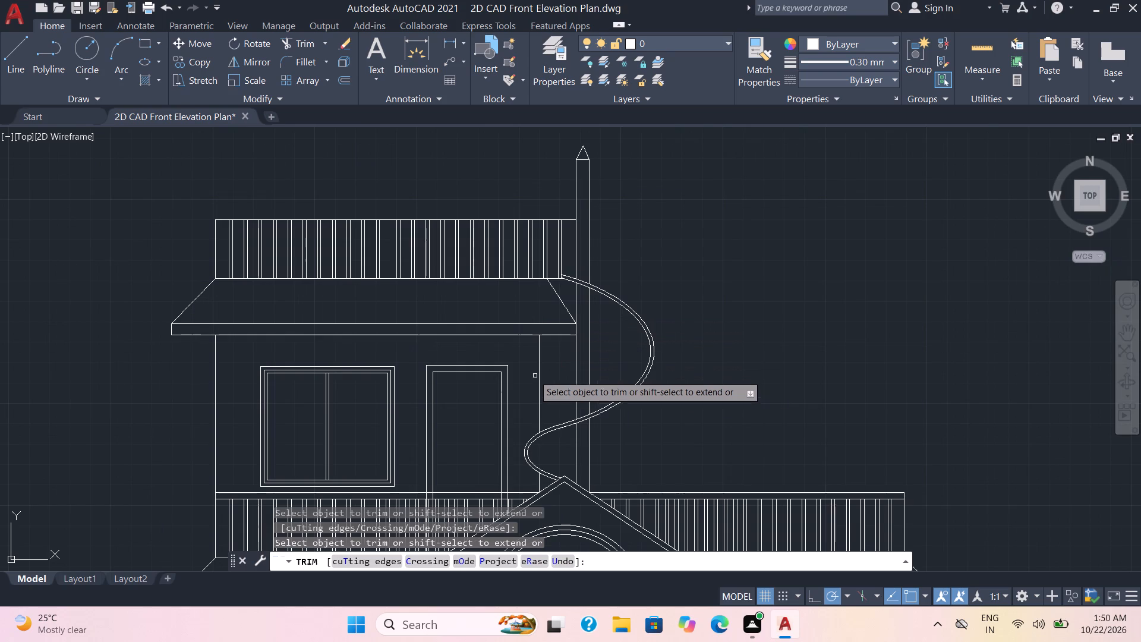
# Draw a stepped stair line from the eave underside down past the post to the ribbon, with treads about 1'-0", 1'-5" and 1'-6" wide.
pyautogui.click(18, 67)
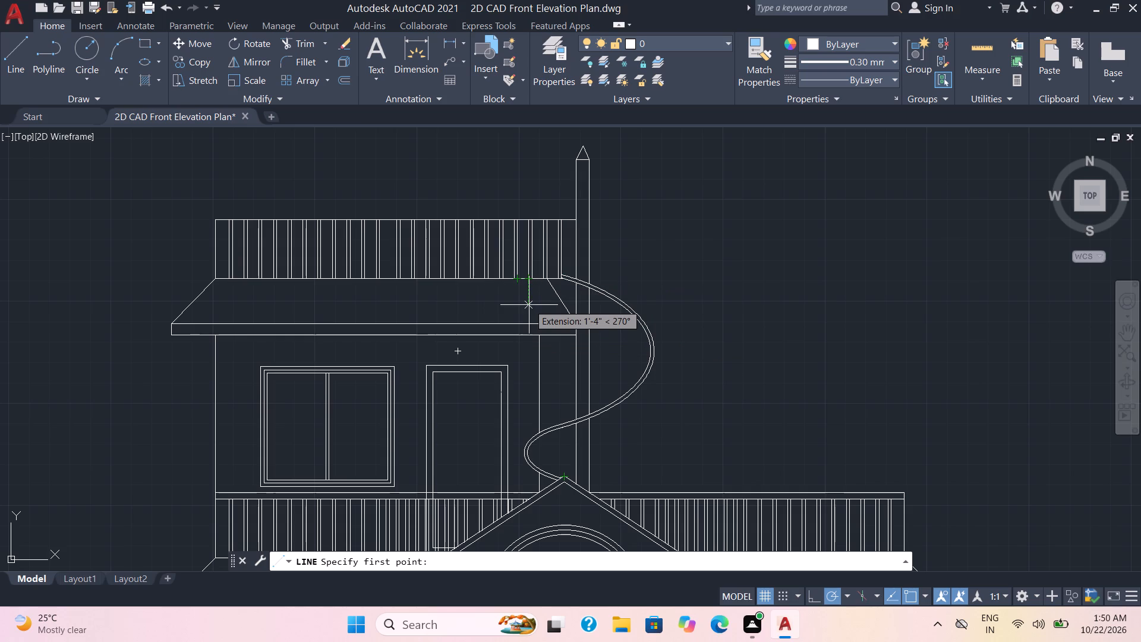
pyautogui.click(527, 335)
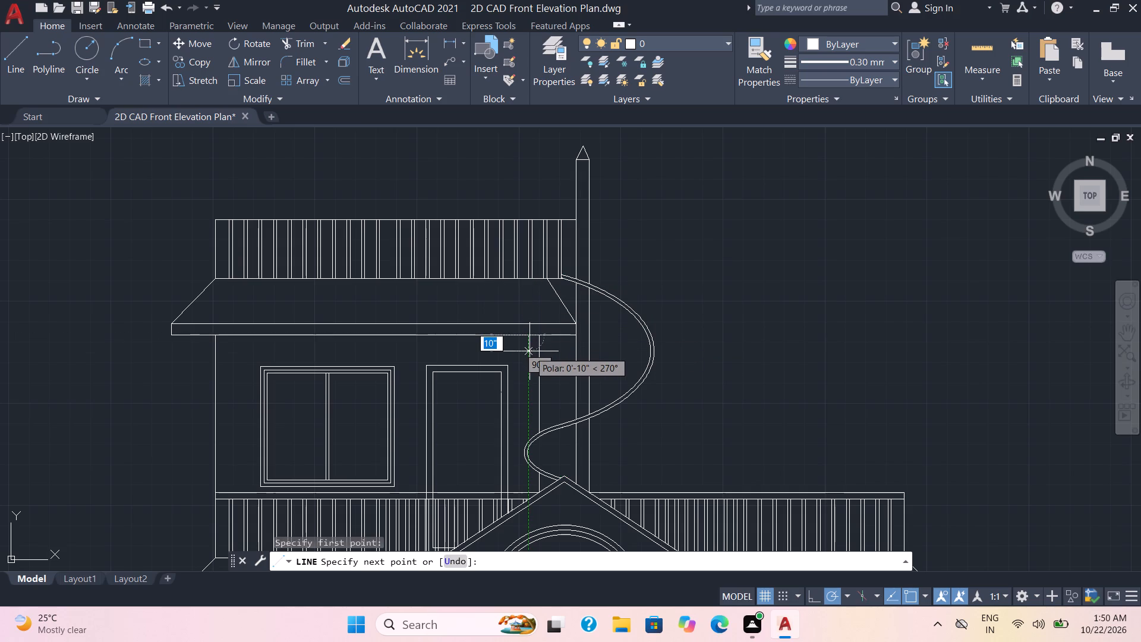
pyautogui.click(530, 348)
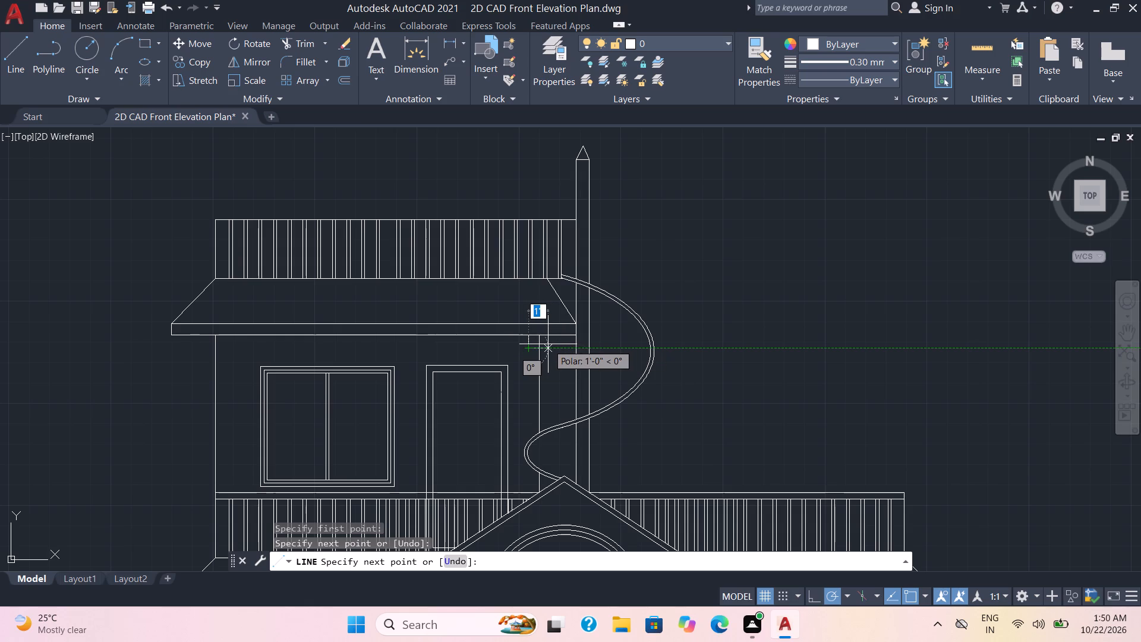
pyautogui.click(548, 344)
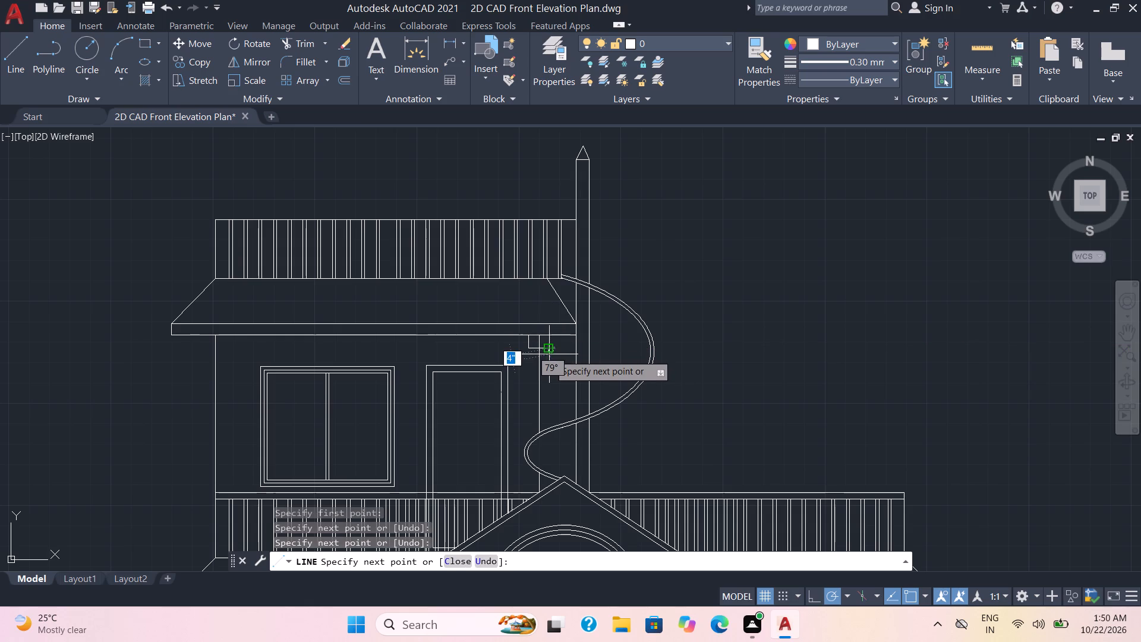
pyautogui.click(549, 360)
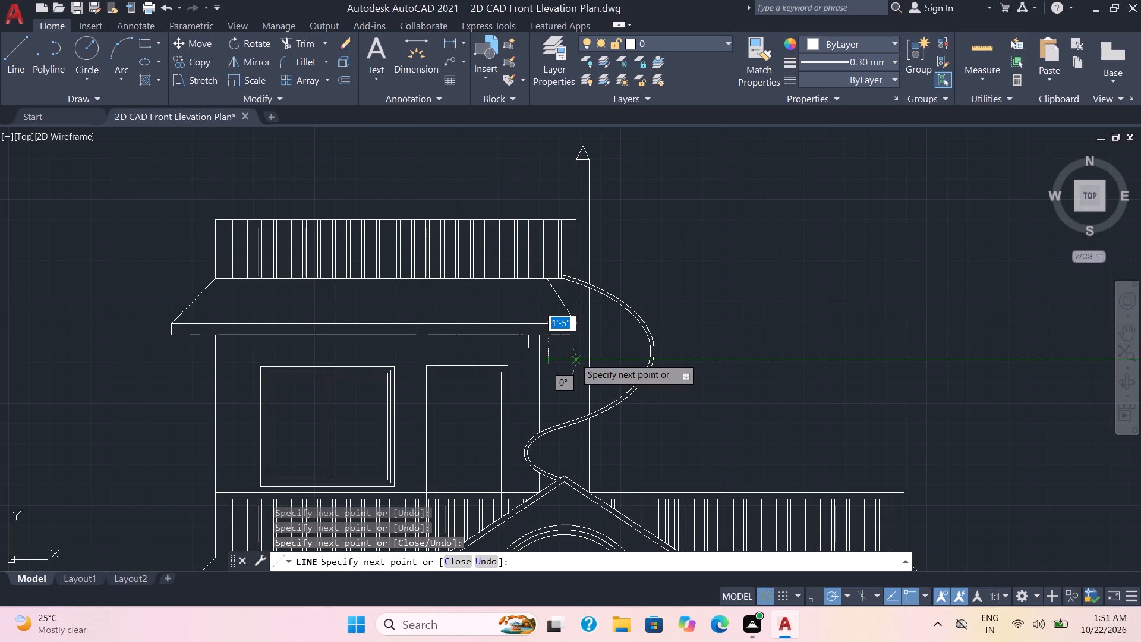
pyautogui.click(575, 358)
pyautogui.click(579, 379)
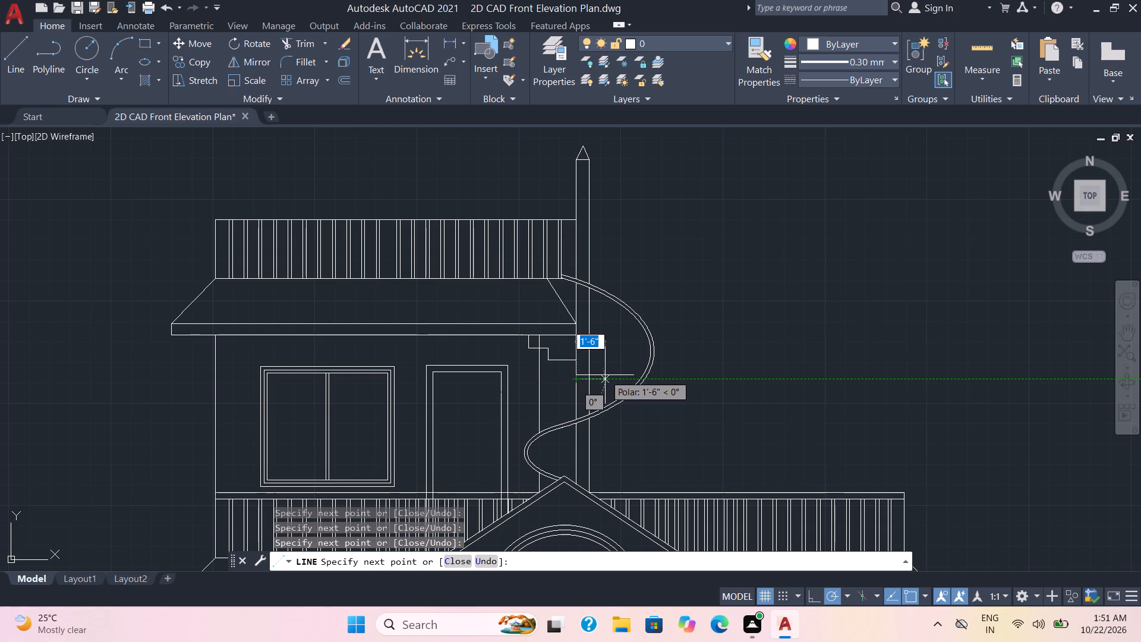
pyautogui.click(605, 375)
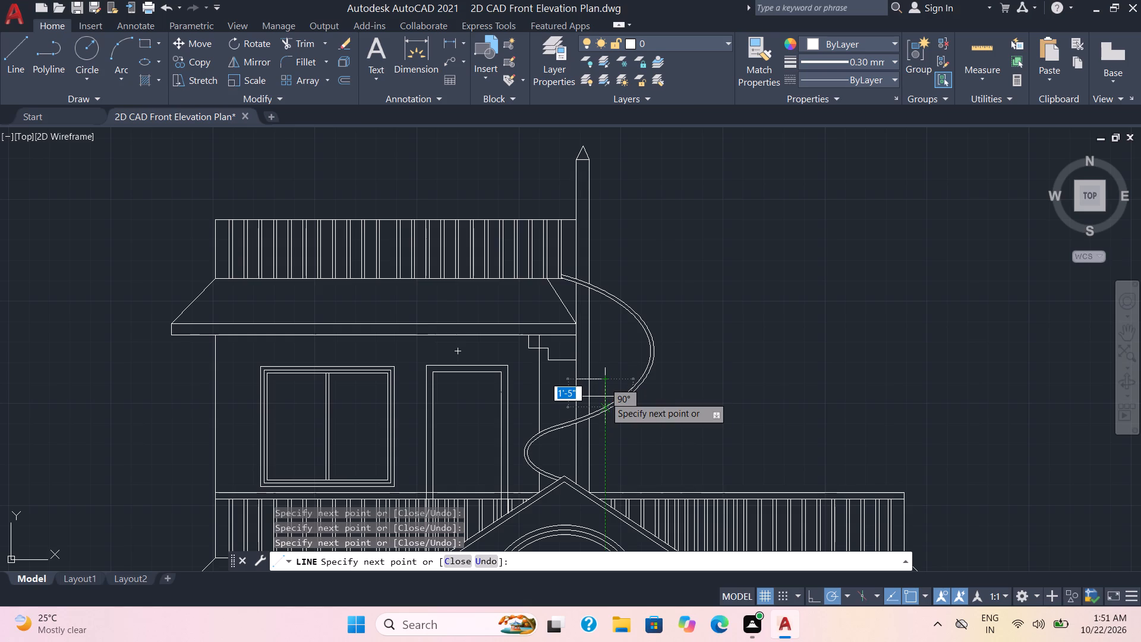
pyautogui.click(605, 396)
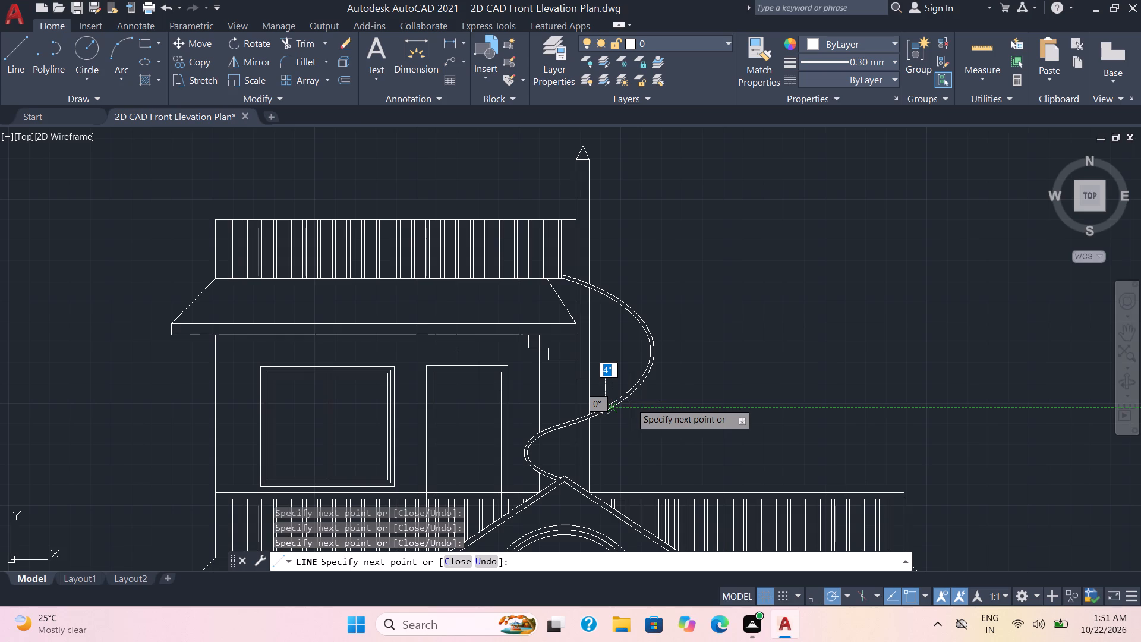
# Continue the stair line with two more treads and a 1'-0" drop between them, ending in a stepped return to the post about 1'-8" long.
pyautogui.click(631, 402)
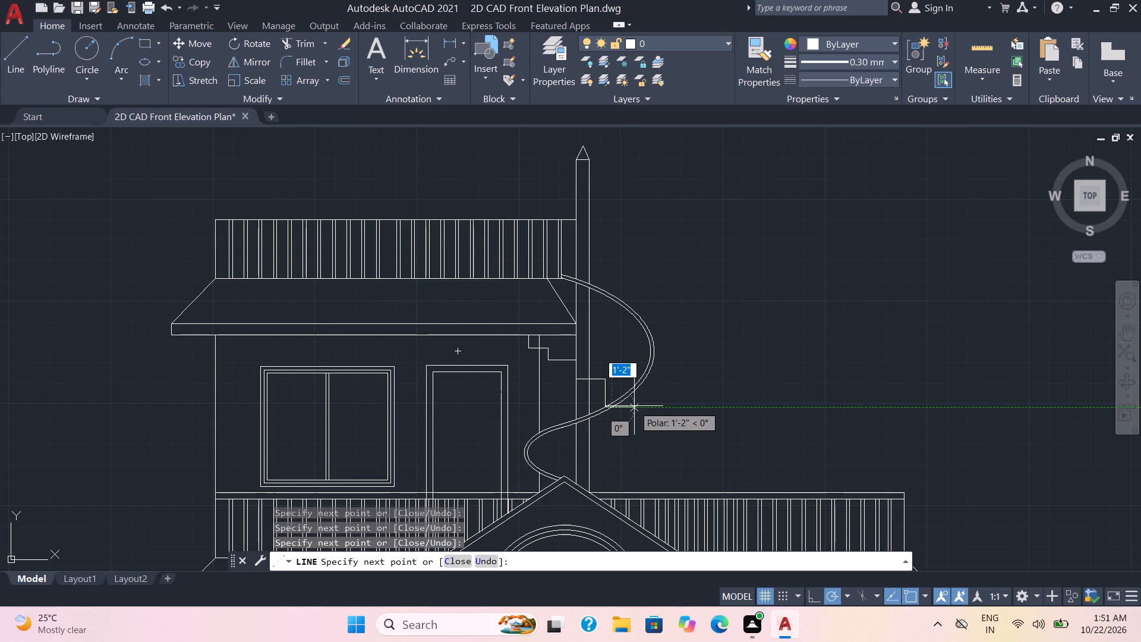
pyautogui.click(629, 406)
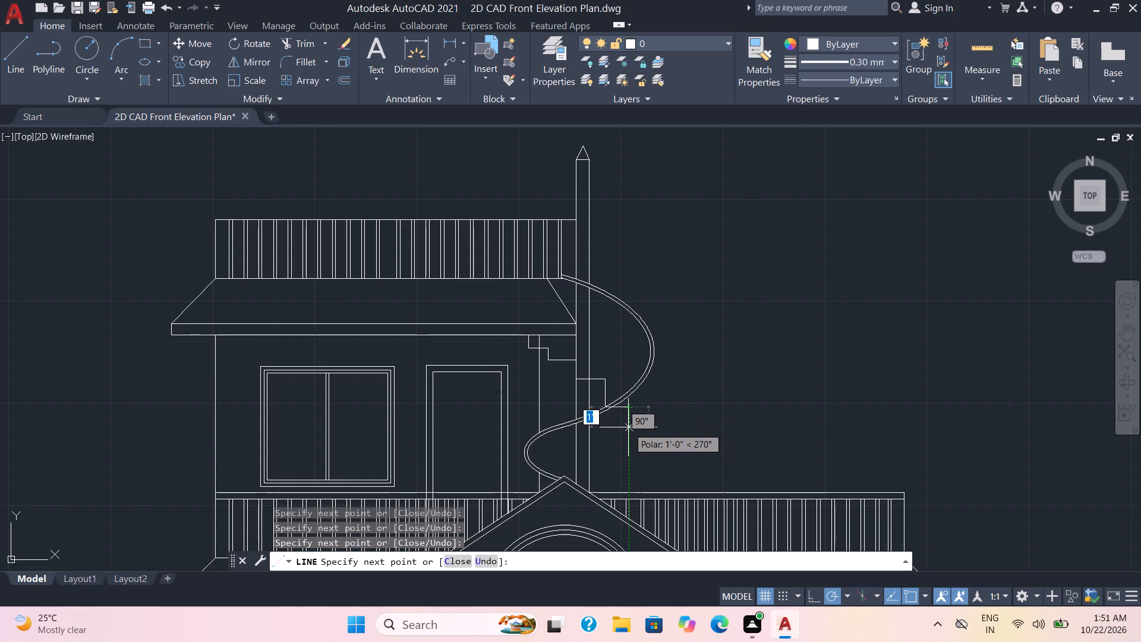
pyautogui.click(628, 427)
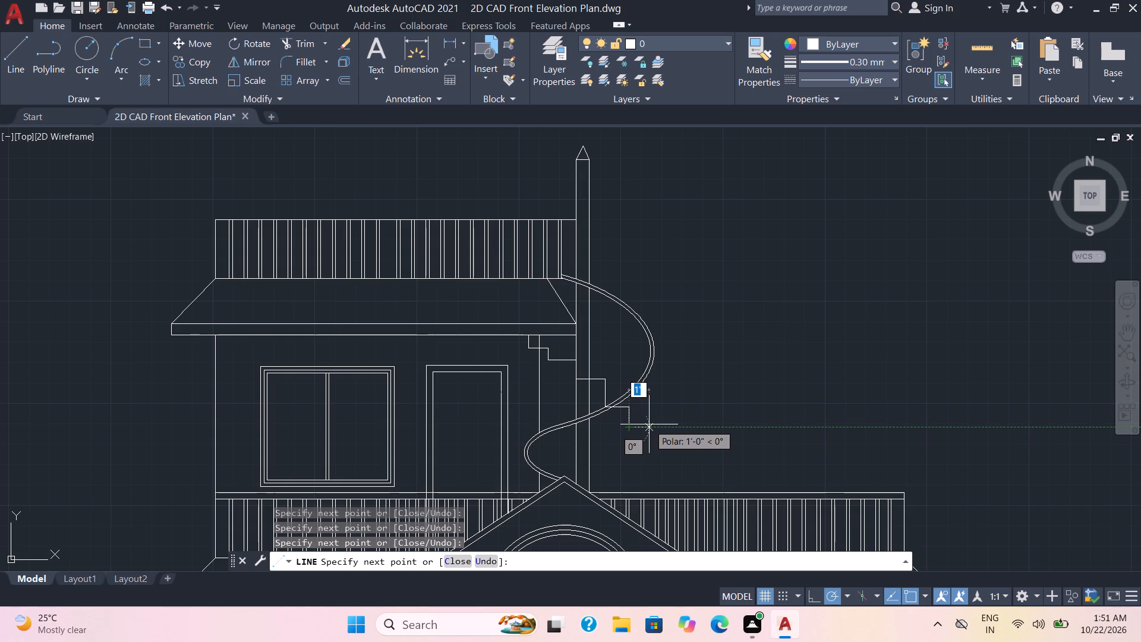
pyautogui.click(653, 424)
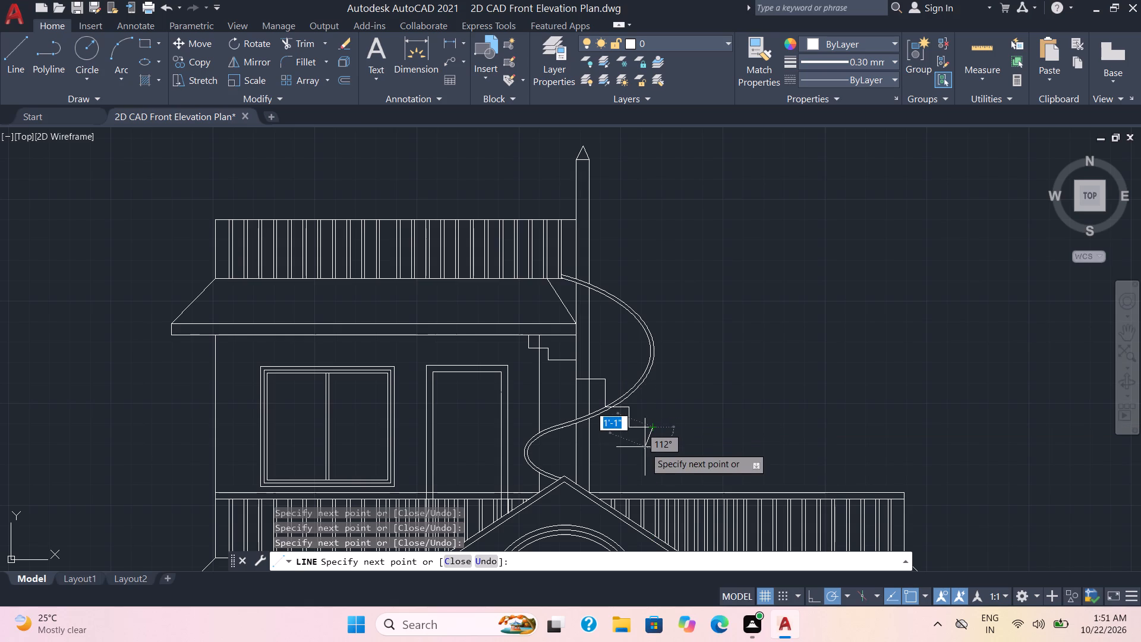
pyautogui.click(644, 448)
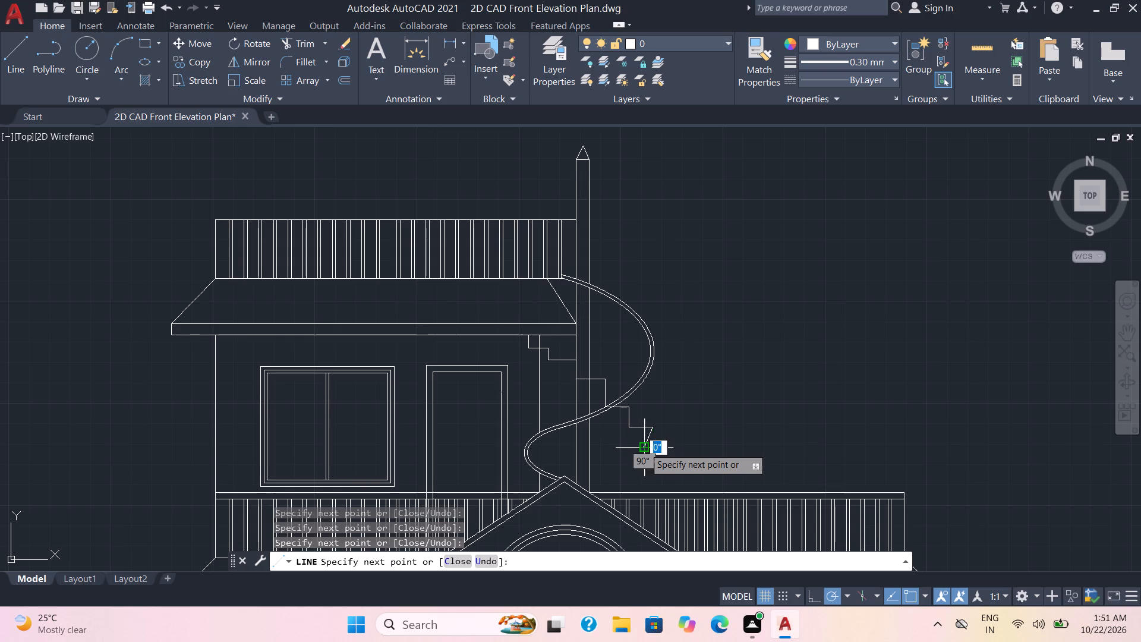
pyautogui.click(621, 446)
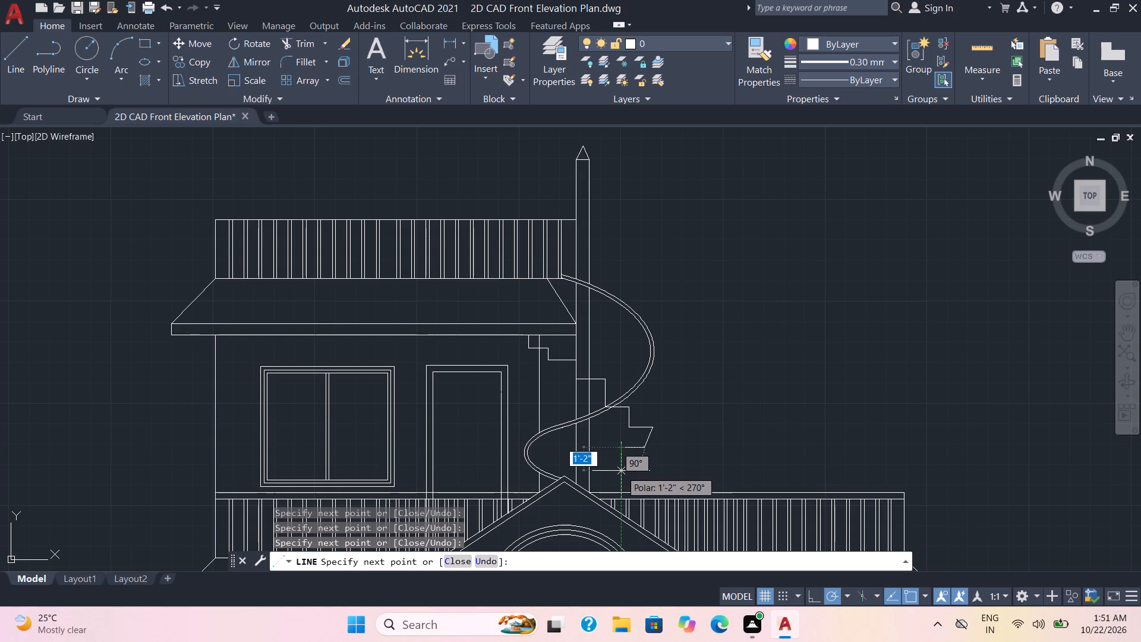
pyautogui.click(621, 474)
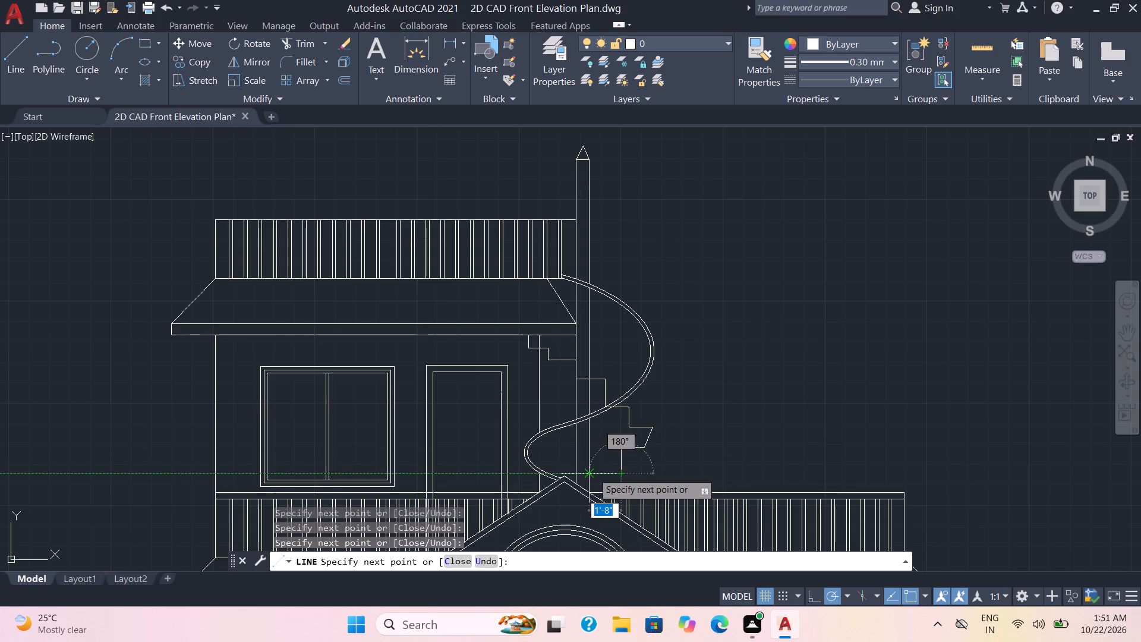
pyautogui.click(593, 473)
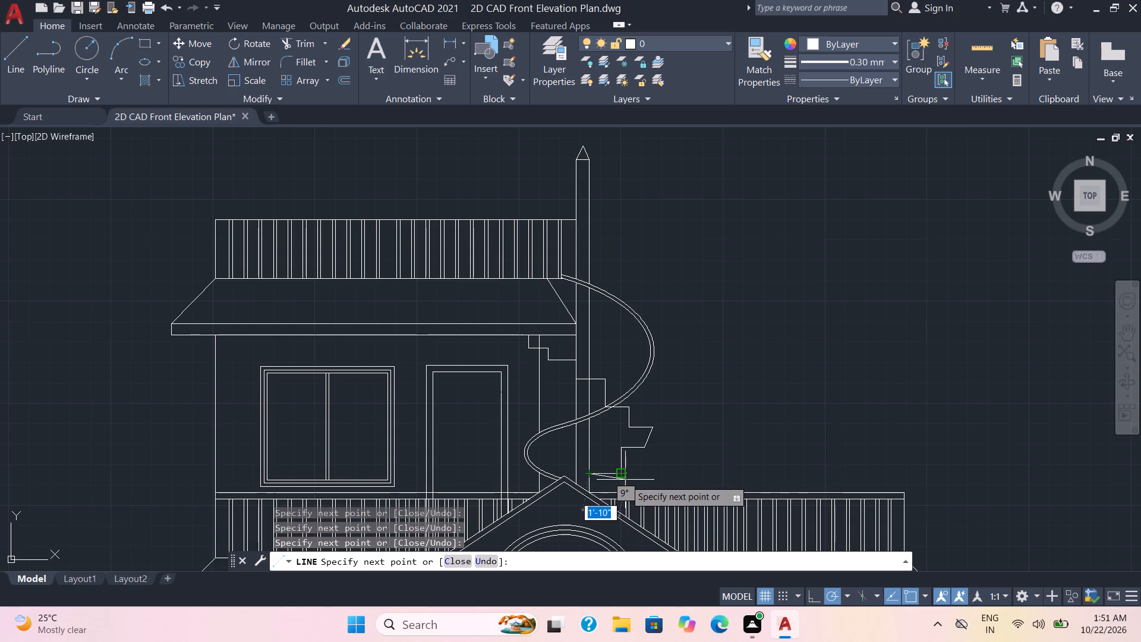
pyautogui.press('Escape')
# Draw vertical lines from the first tread's outer corner up to the eave and from the third tread's outer corner about 4'-3" up to the ribbon.
pyautogui.press('space')
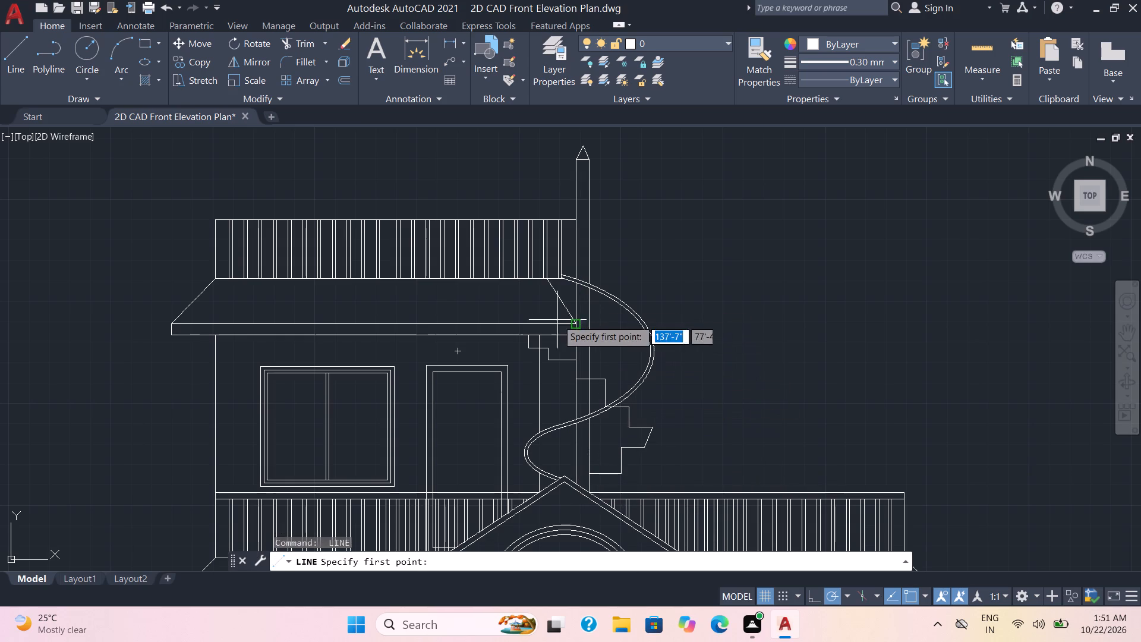
pyautogui.click(546, 349)
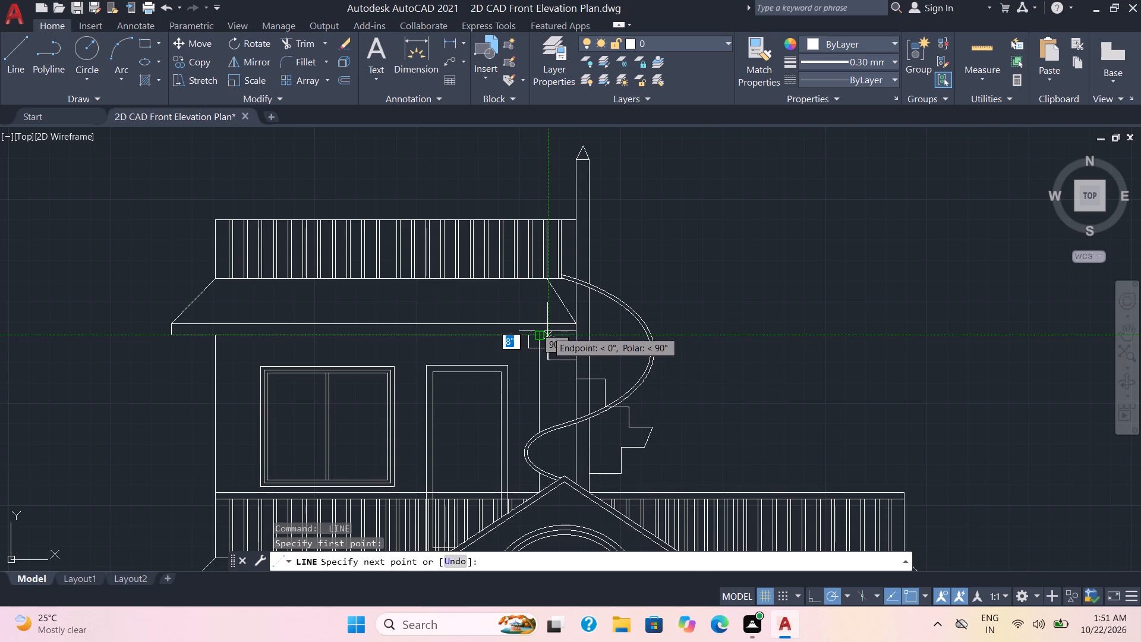
pyautogui.click(548, 331)
pyautogui.press('Escape')
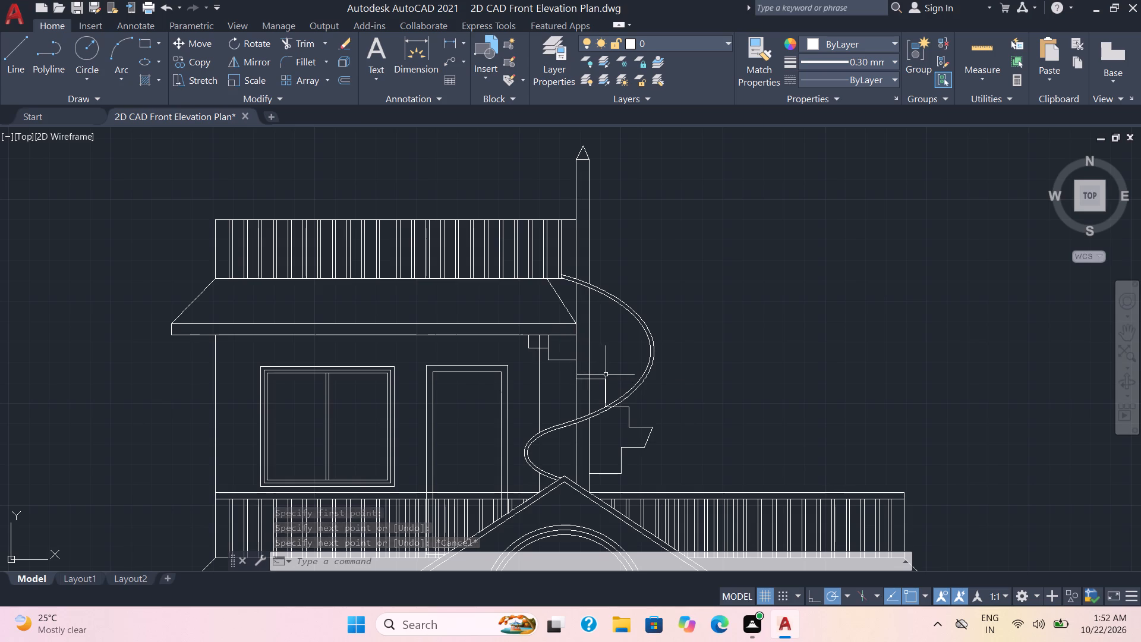
pyautogui.press('space')
pyautogui.click(606, 377)
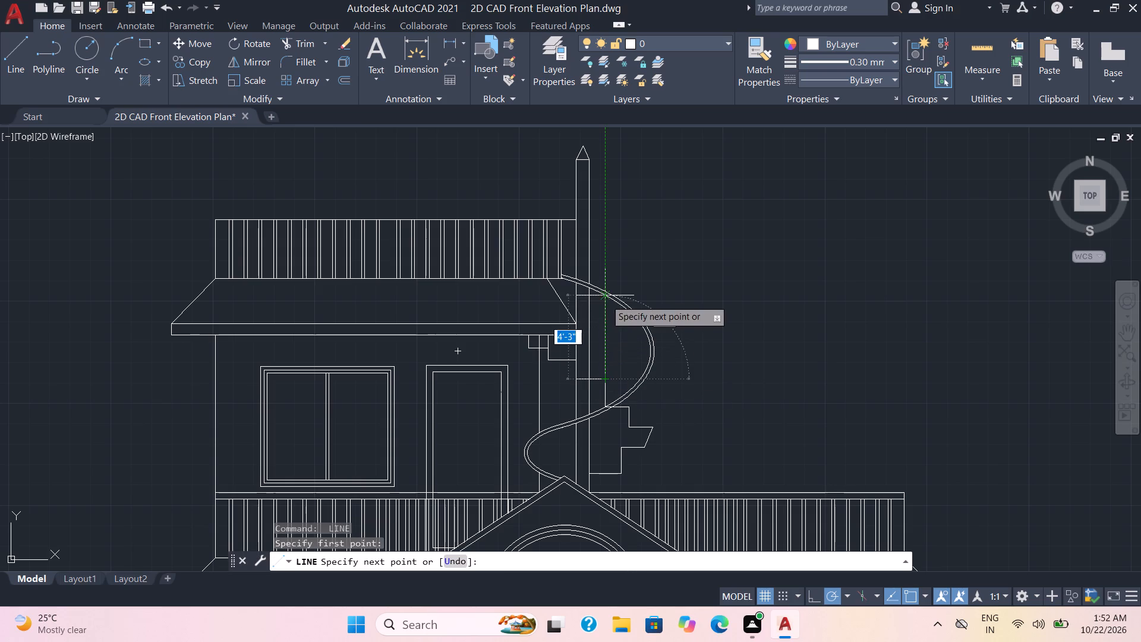
pyautogui.click(606, 300)
pyautogui.press('space')
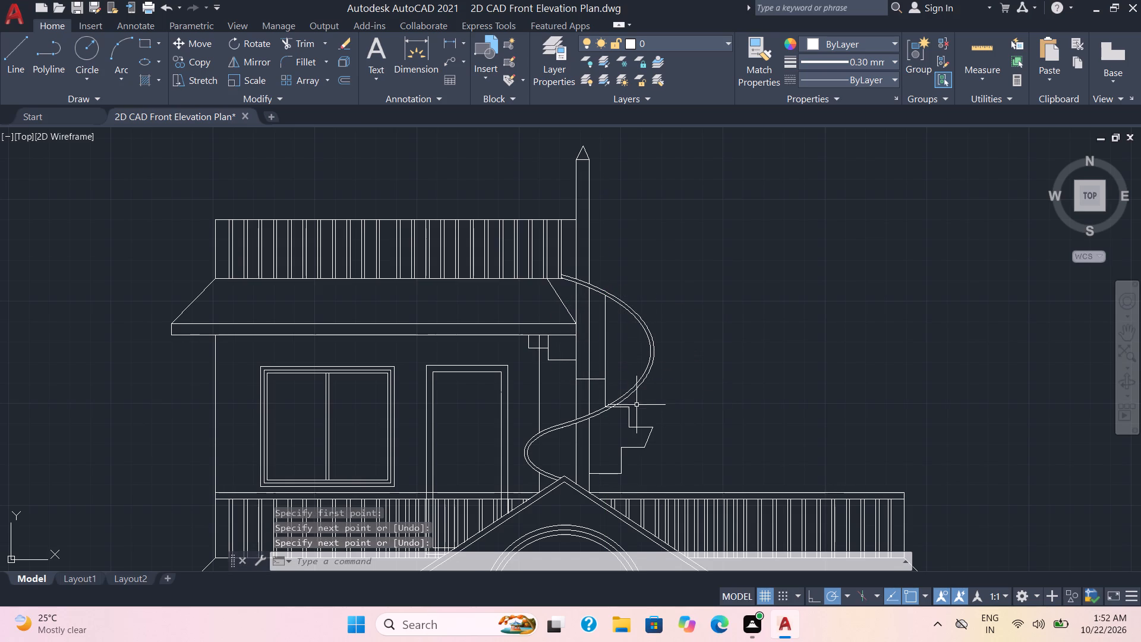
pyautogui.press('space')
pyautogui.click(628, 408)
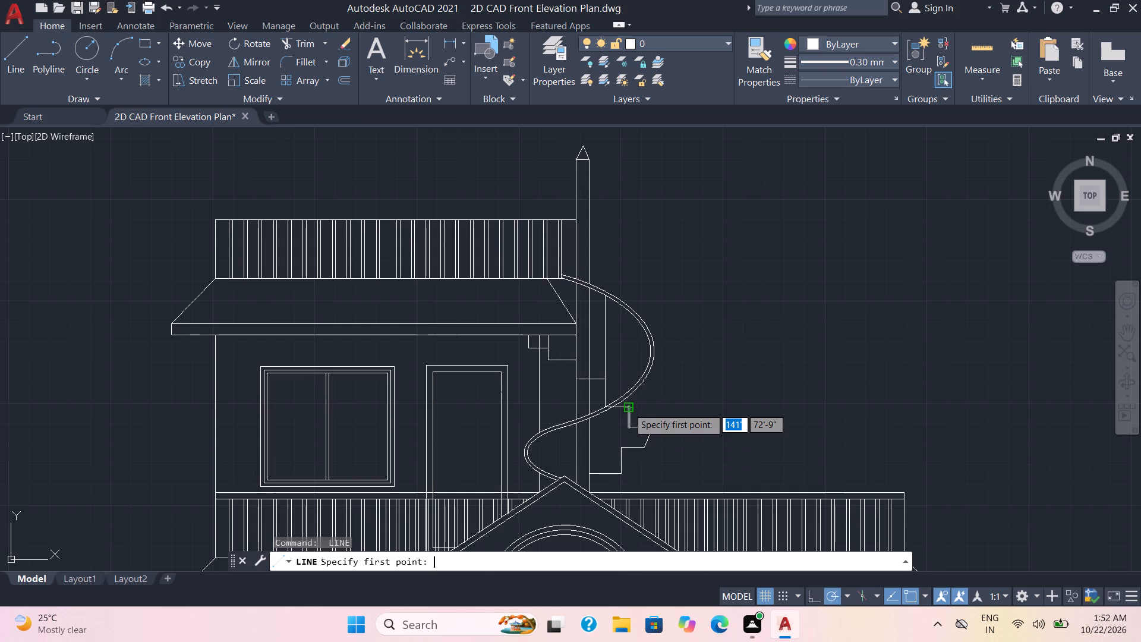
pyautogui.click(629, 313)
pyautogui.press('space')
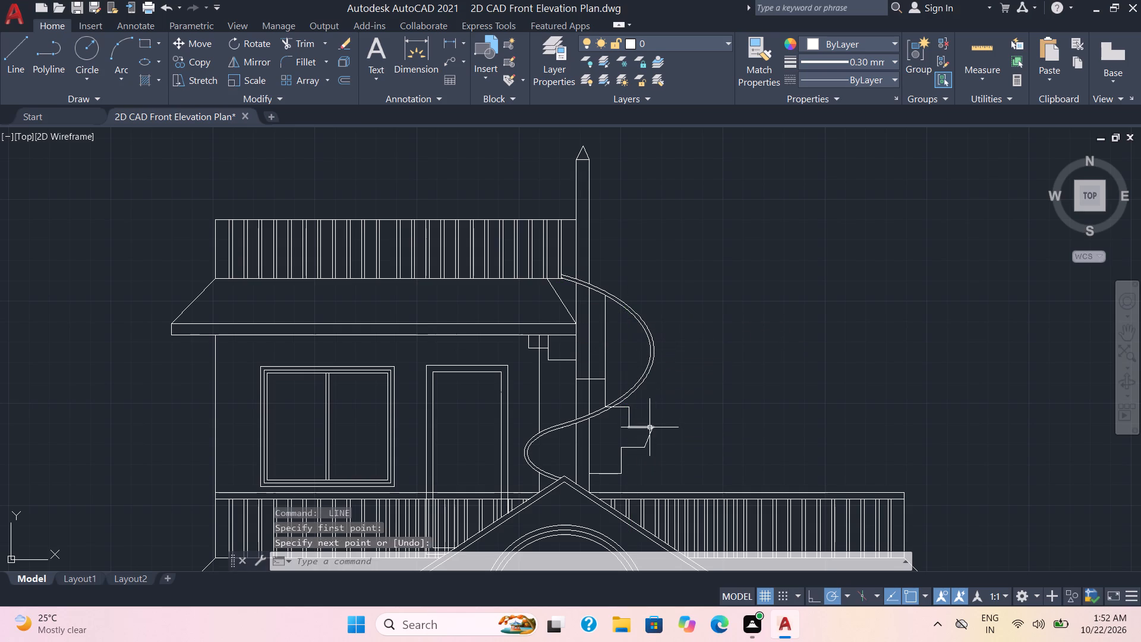
# Draw a vertical line from the outer end of the fifth tread about 4'-5" up to the ribbon's outer curve.
pyautogui.press('space')
pyautogui.click(650, 427)
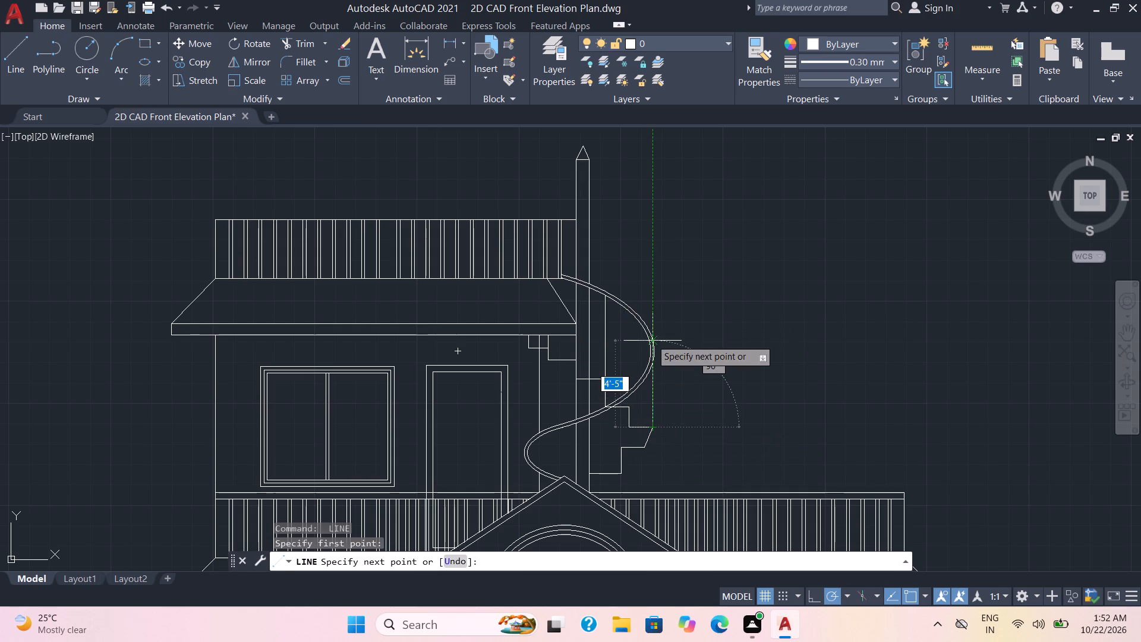
pyautogui.click(654, 344)
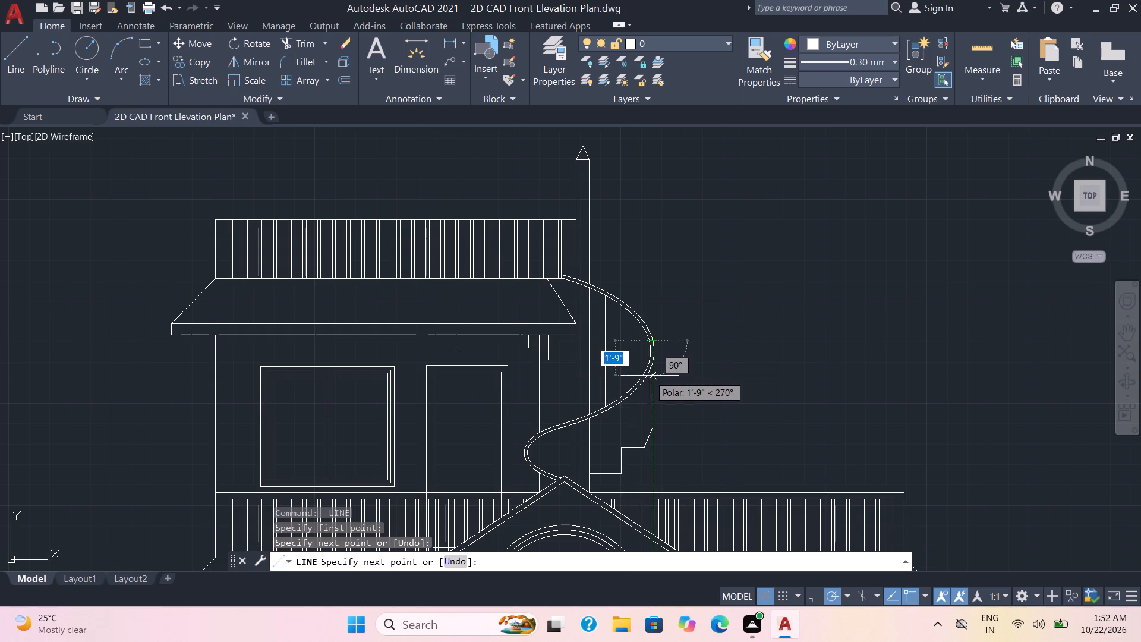
pyautogui.press('space')
# Draw vertical lines up to the ribbon from the fourth tread's outer corner and, about 7'-3" long, from the stepped return's inner corner.
pyautogui.press('space')
pyautogui.click(629, 406)
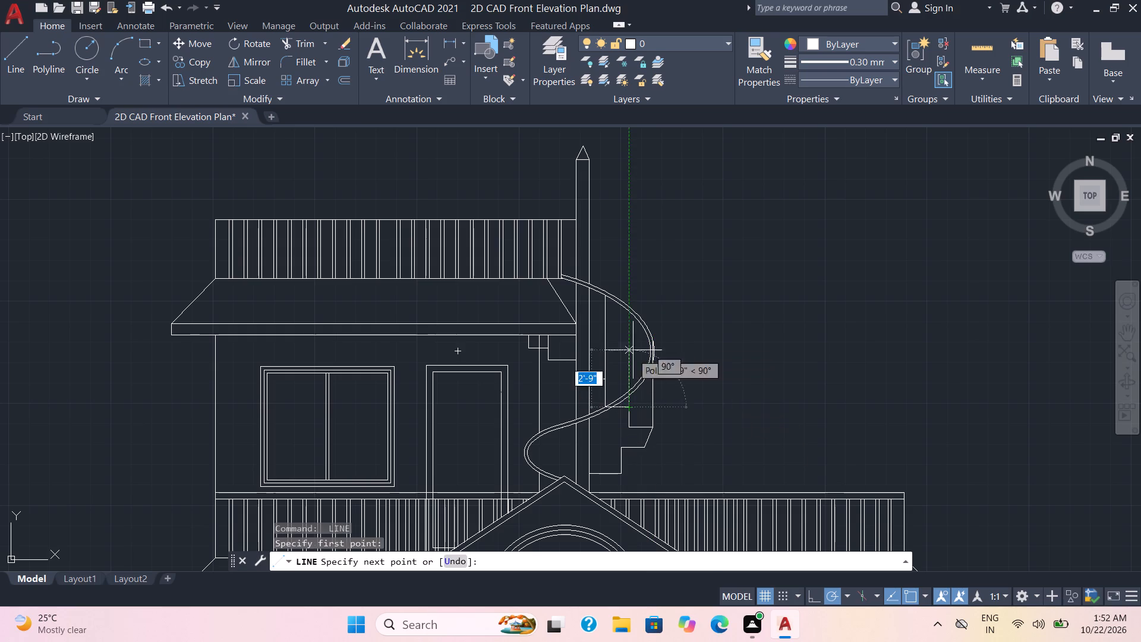
pyautogui.click(627, 312)
pyautogui.press('space')
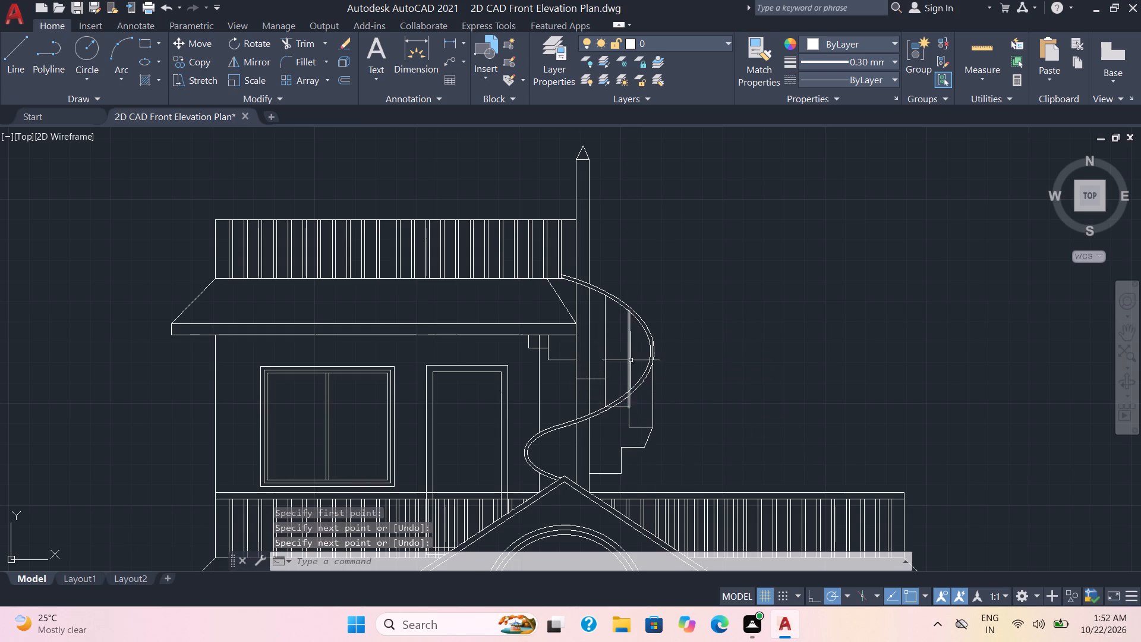
pyautogui.press('space')
pyautogui.click(620, 447)
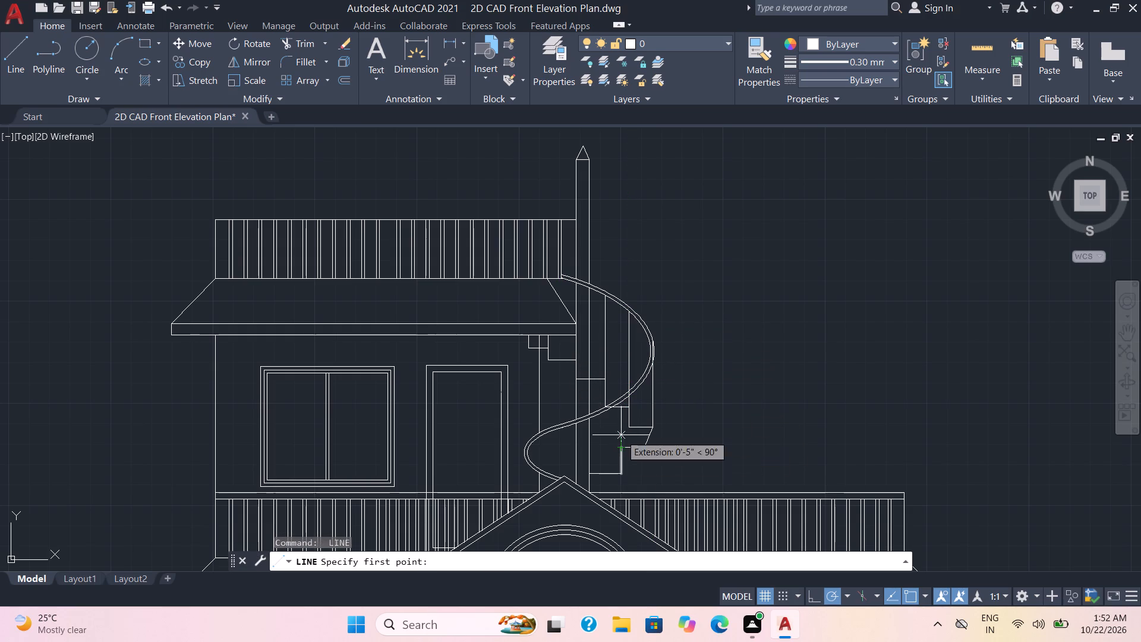
pyautogui.click(619, 304)
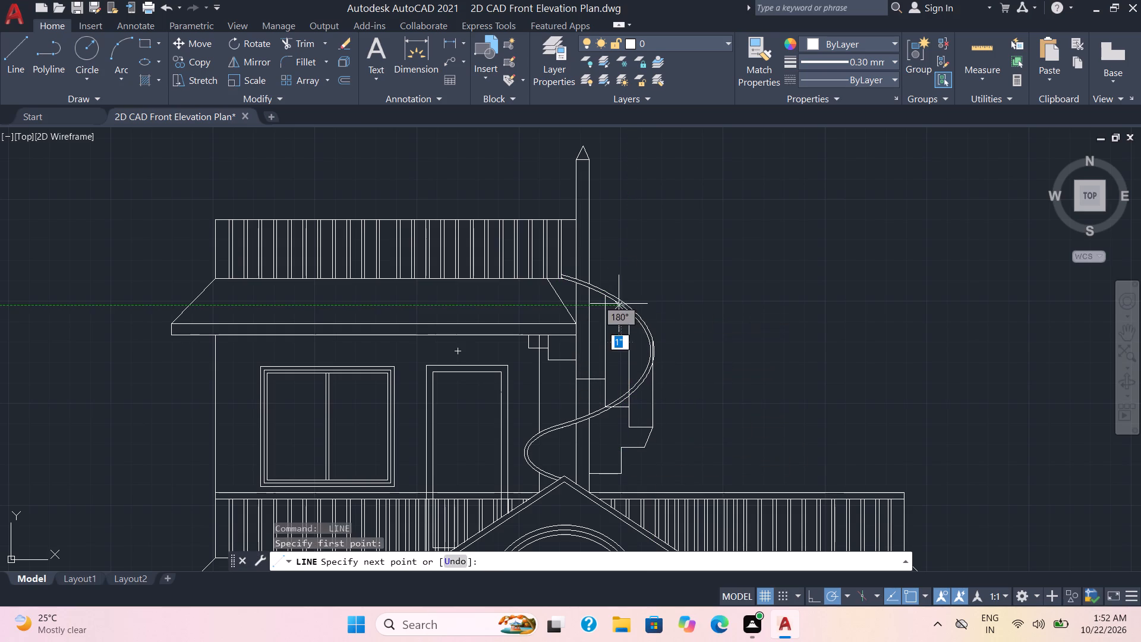
pyautogui.press('space')
pyautogui.press('space')
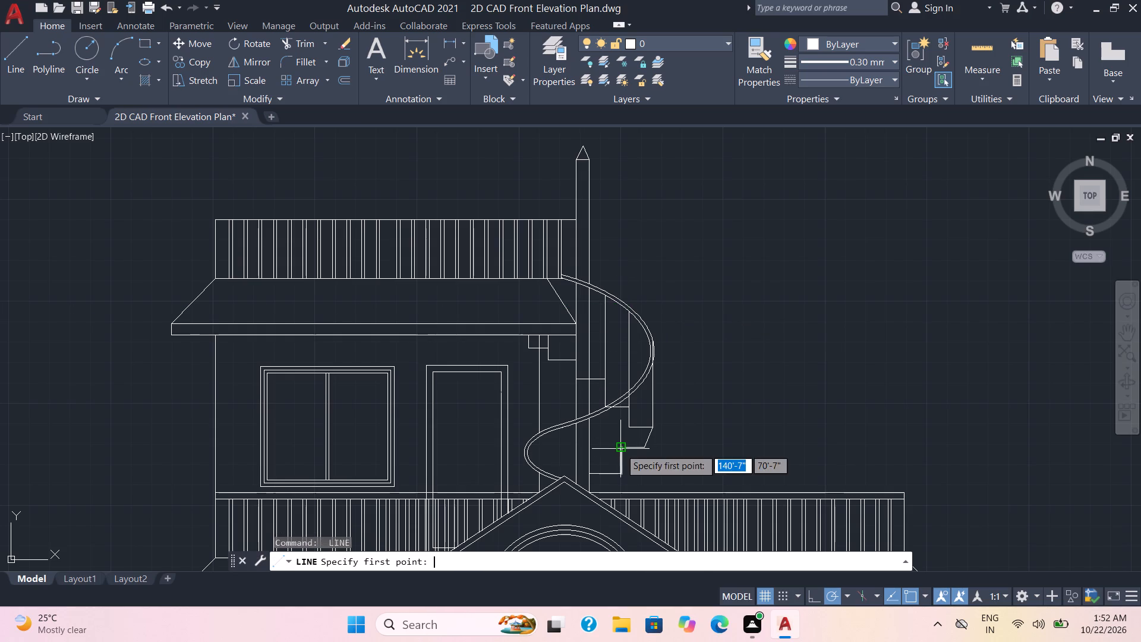
pyautogui.click(620, 449)
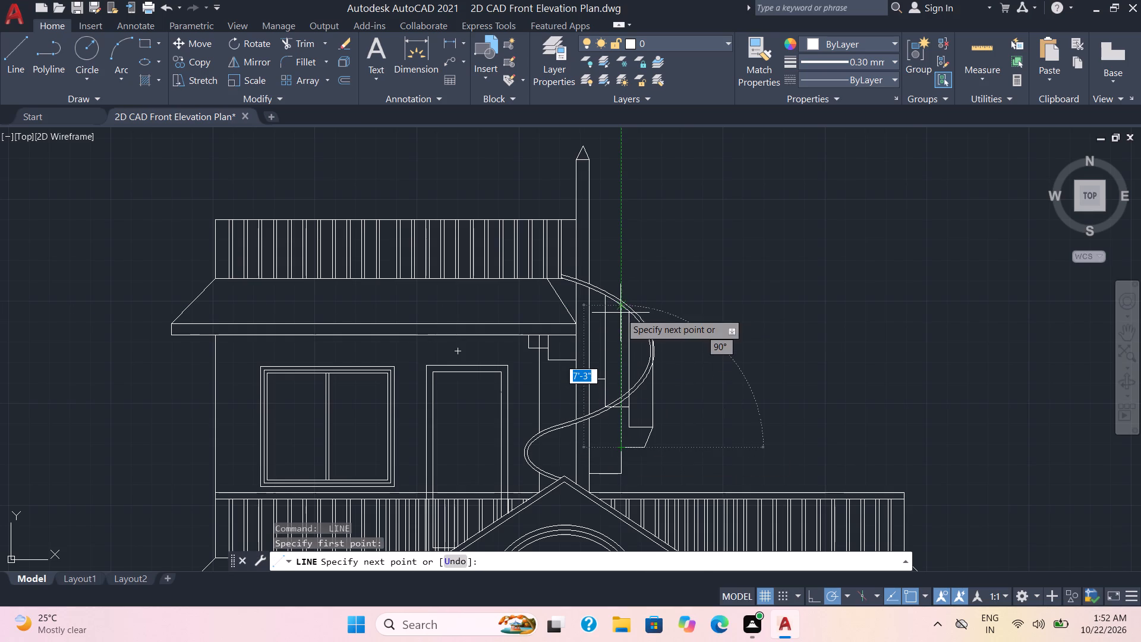
pyautogui.scroll(1, 620, 312)
pyautogui.click(620, 311)
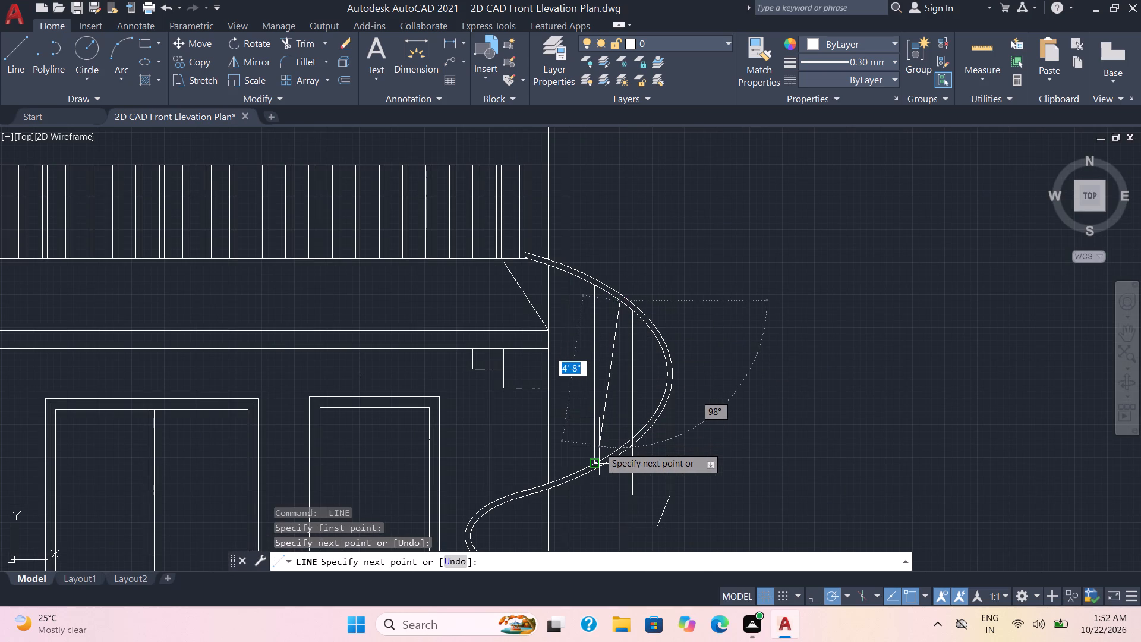
pyautogui.press('space')
# Draw vertical lines from the fourth tread's inner end down to the bottom return and from the slanted edge's lower corner up to the ribbon.
pyautogui.scroll(-1, 609, 461)
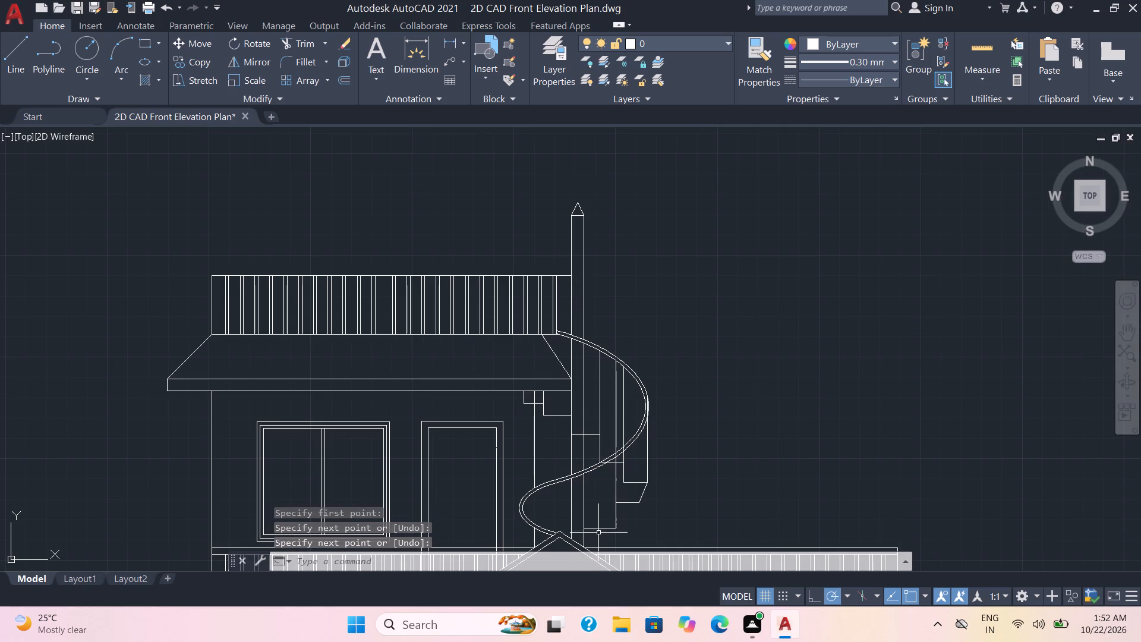
pyautogui.press('space')
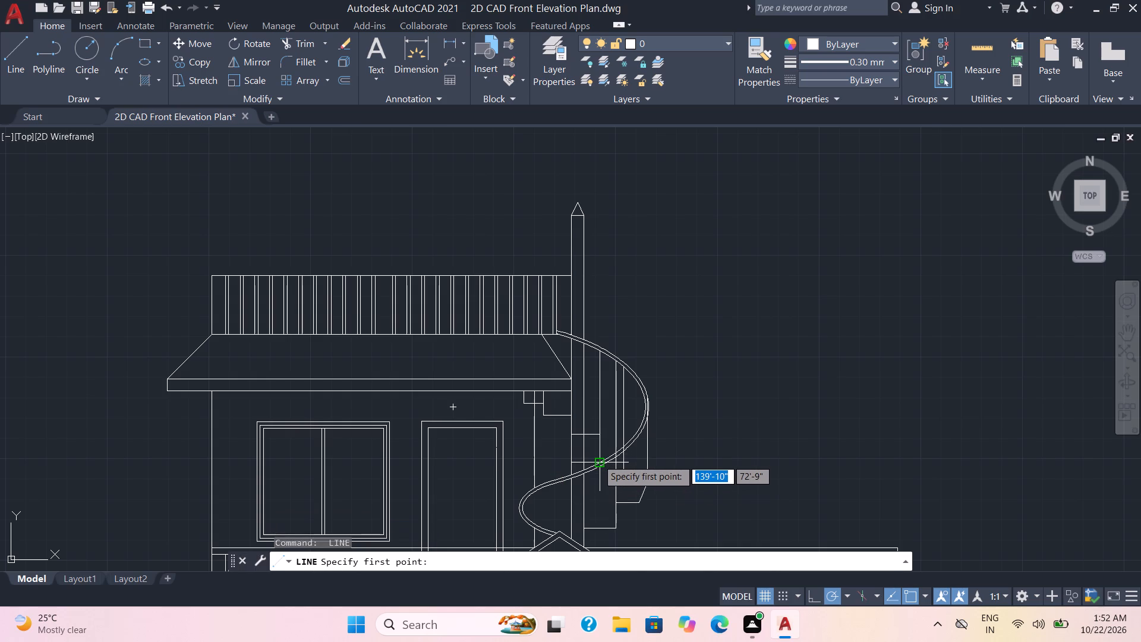
pyautogui.click(598, 460)
pyautogui.click(601, 529)
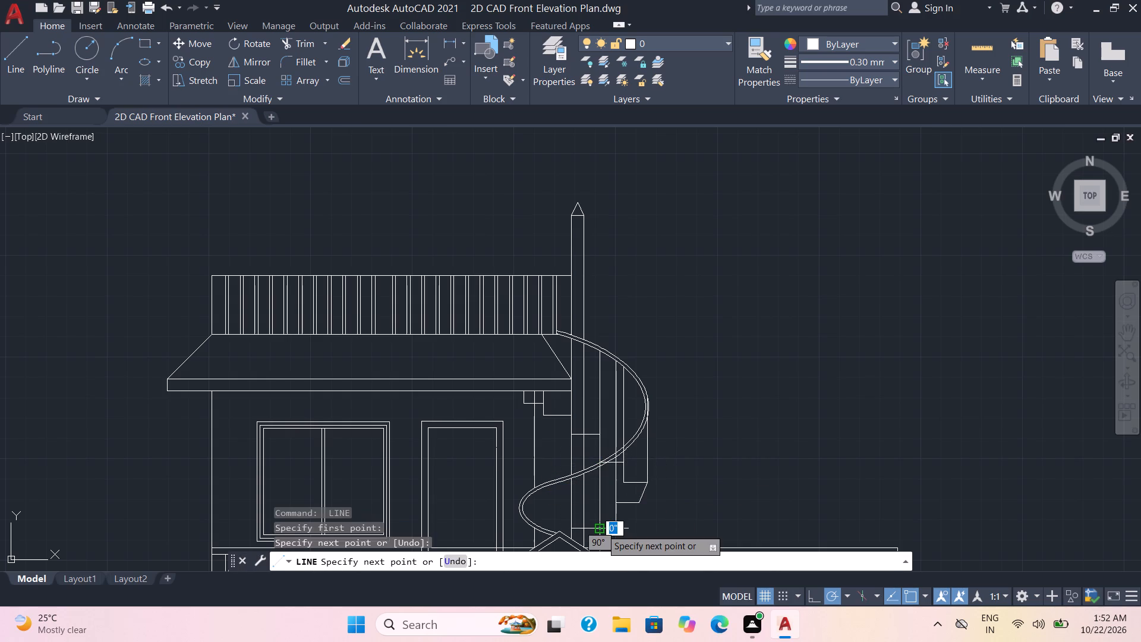
pyautogui.press('Escape')
pyautogui.press('space')
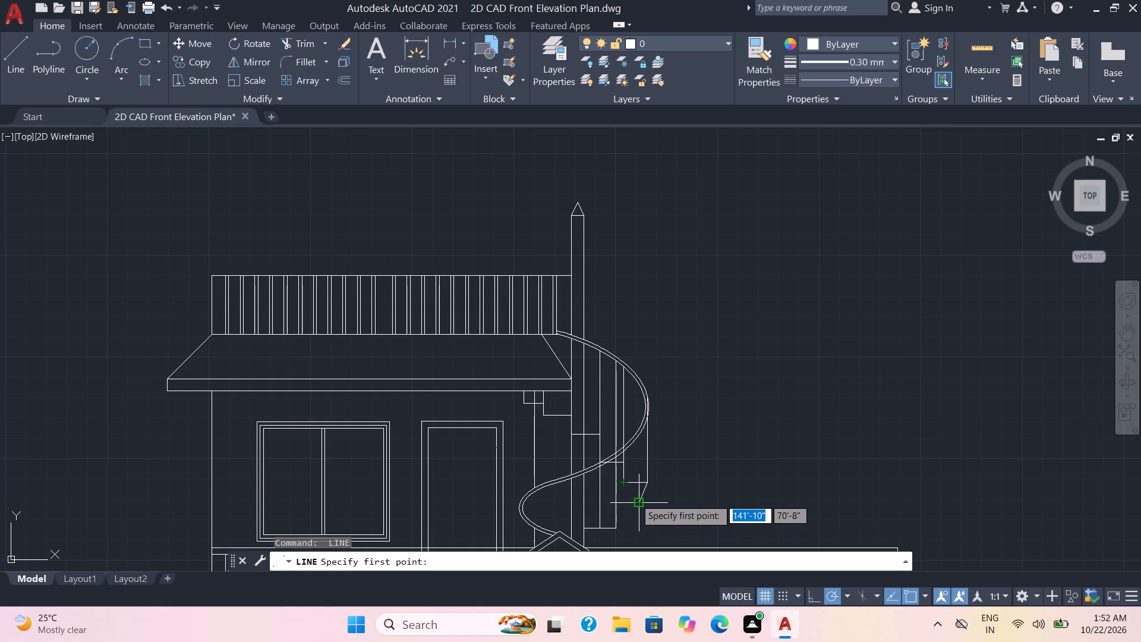
pyautogui.press('space')
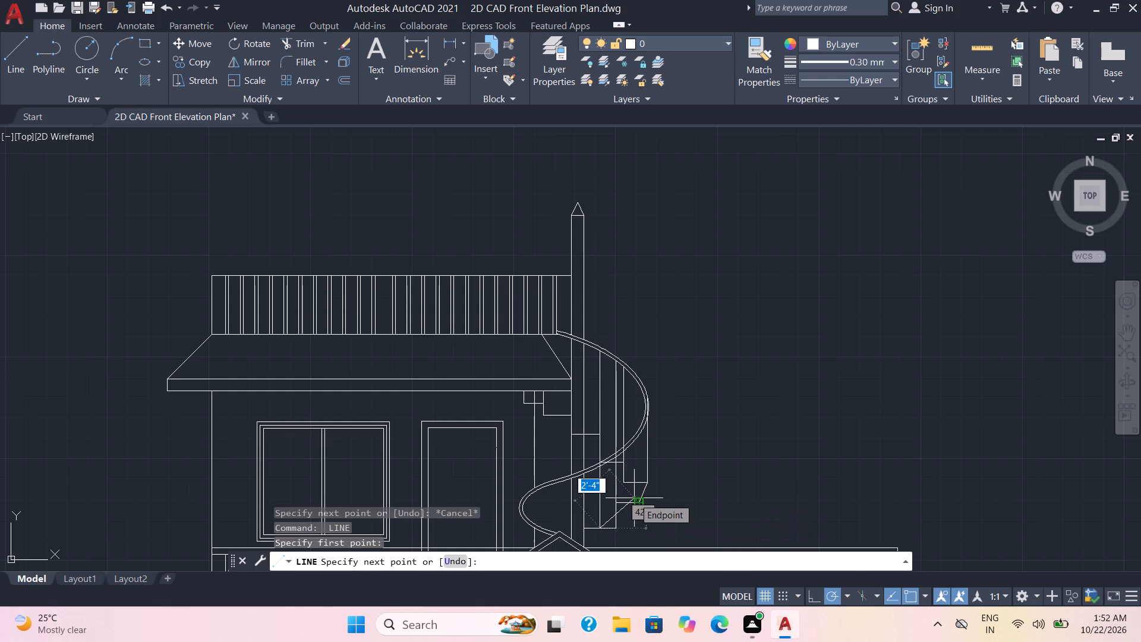
pyautogui.press('Escape')
pyautogui.press('space')
pyautogui.click(634, 499)
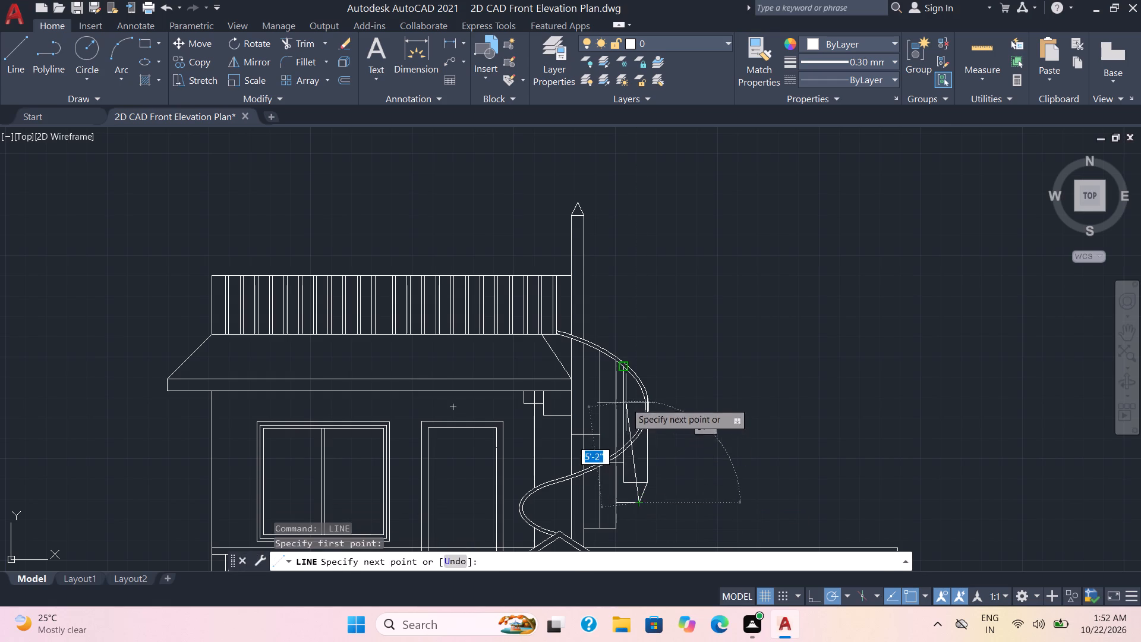
pyautogui.click(638, 389)
pyautogui.press('Escape')
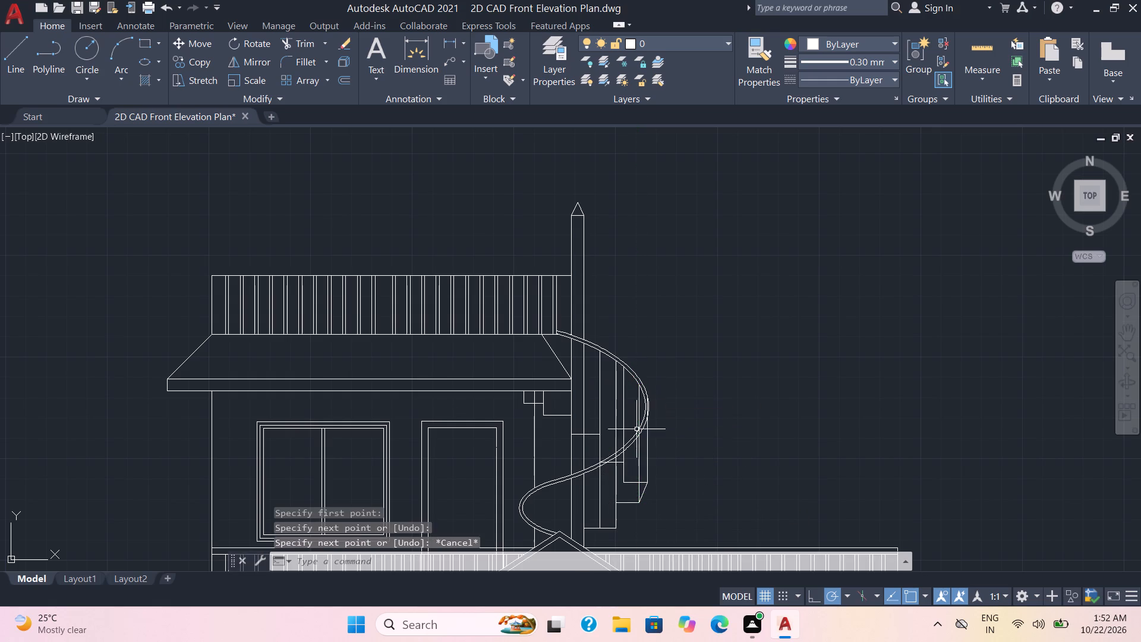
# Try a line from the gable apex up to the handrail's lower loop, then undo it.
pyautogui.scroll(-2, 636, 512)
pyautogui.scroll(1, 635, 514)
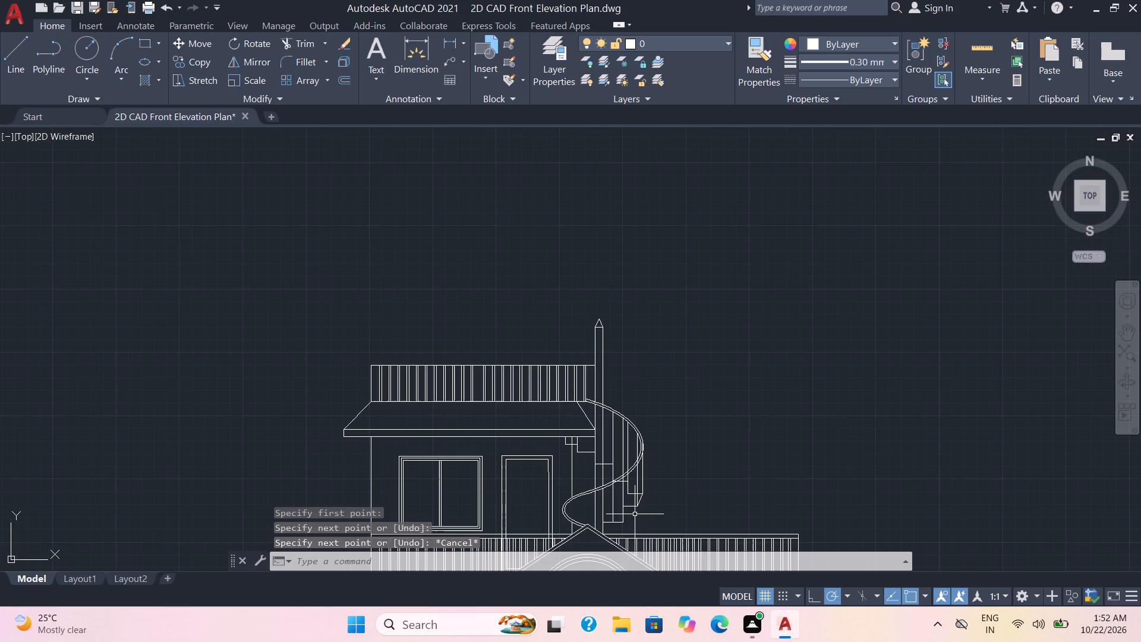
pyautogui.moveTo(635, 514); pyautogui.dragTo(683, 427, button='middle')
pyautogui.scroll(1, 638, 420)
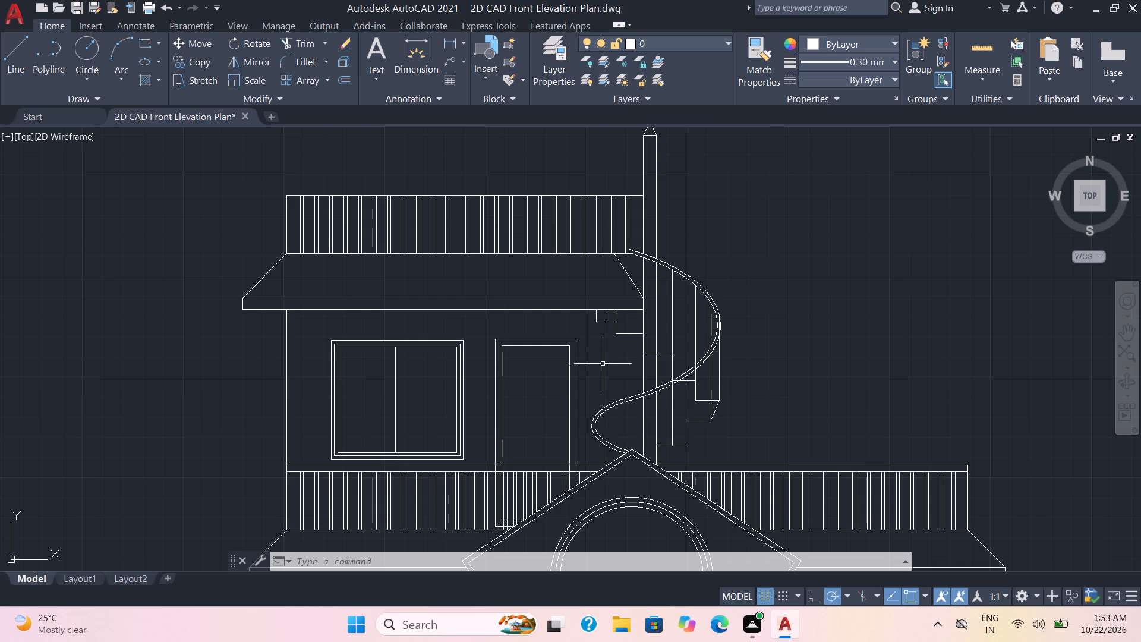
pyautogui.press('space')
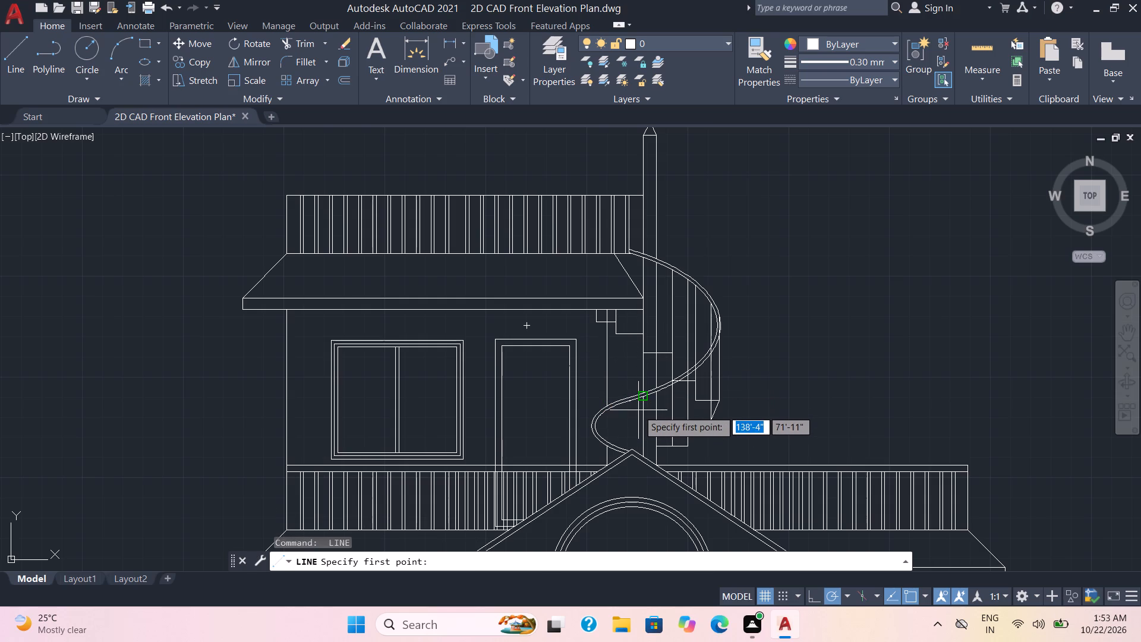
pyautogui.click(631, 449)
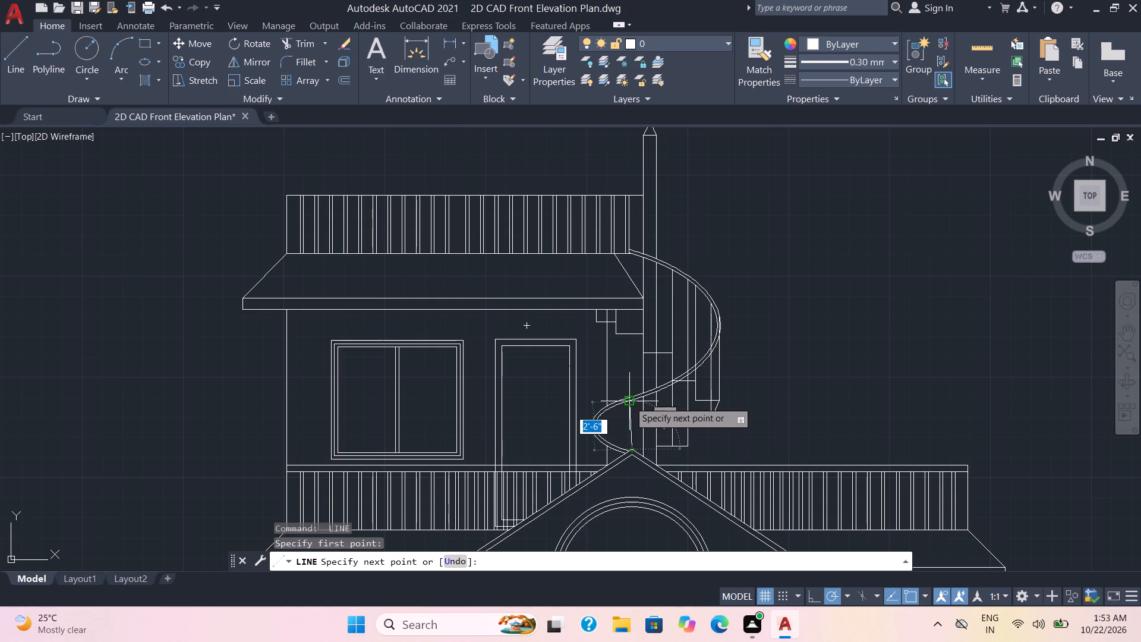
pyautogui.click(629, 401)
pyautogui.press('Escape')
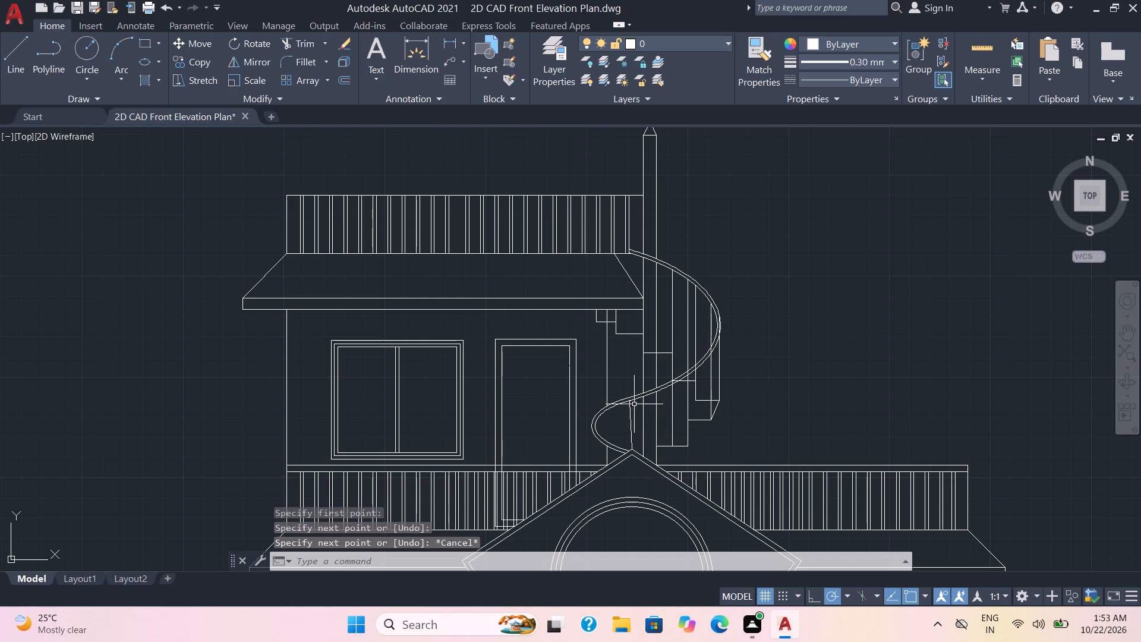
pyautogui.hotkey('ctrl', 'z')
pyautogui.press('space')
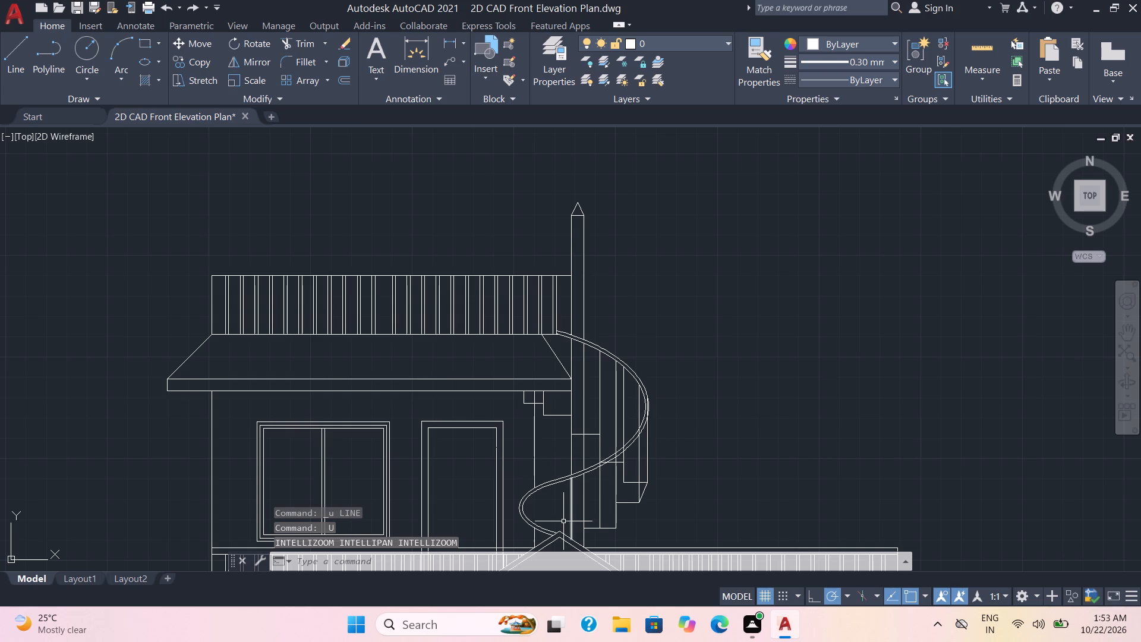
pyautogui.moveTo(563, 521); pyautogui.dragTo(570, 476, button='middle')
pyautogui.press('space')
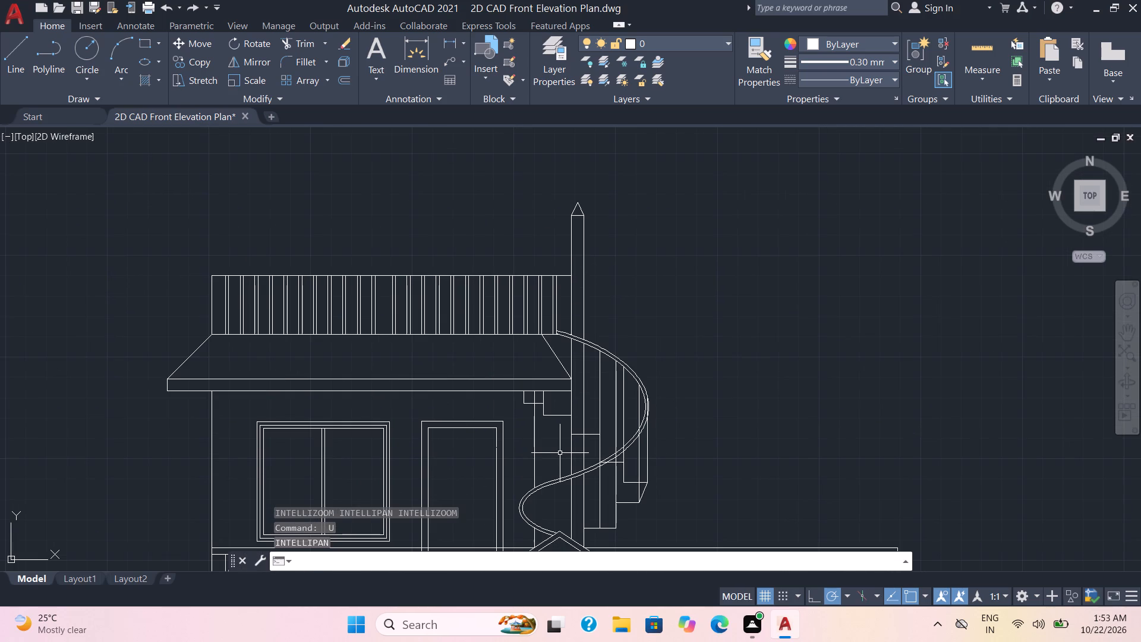
# Draw two vertical balusters inside the handrail's lower loop, one about 2'-6" long ending at the gable apex and one about 2'-1" long.
pyautogui.press('j')
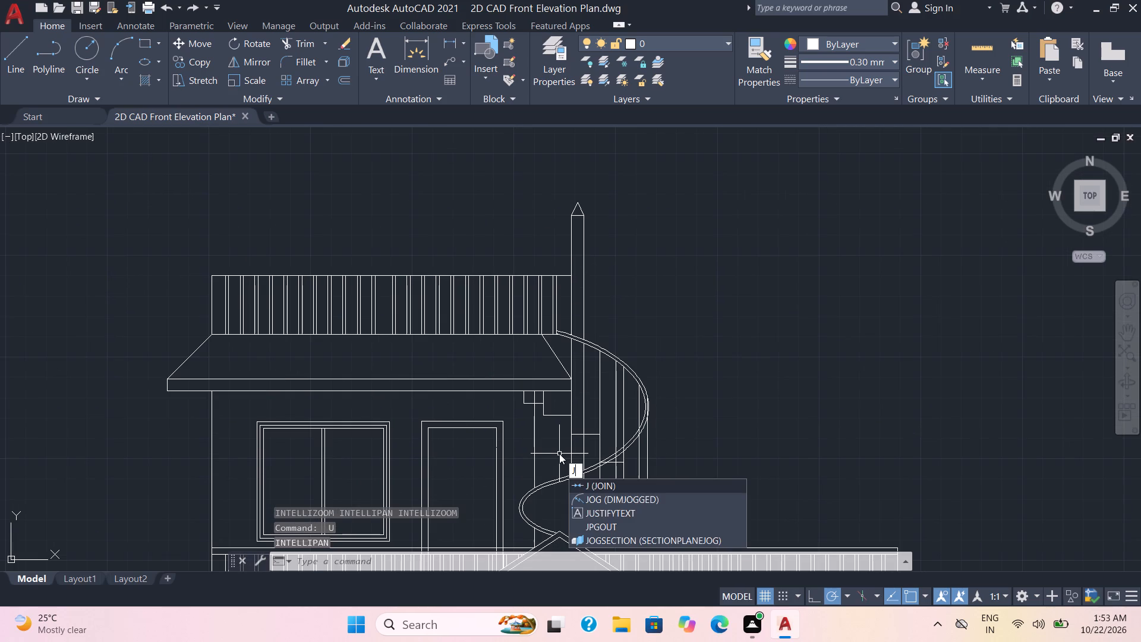
pyautogui.press('BackSpace')
pyautogui.press('l')
pyautogui.press('Return')
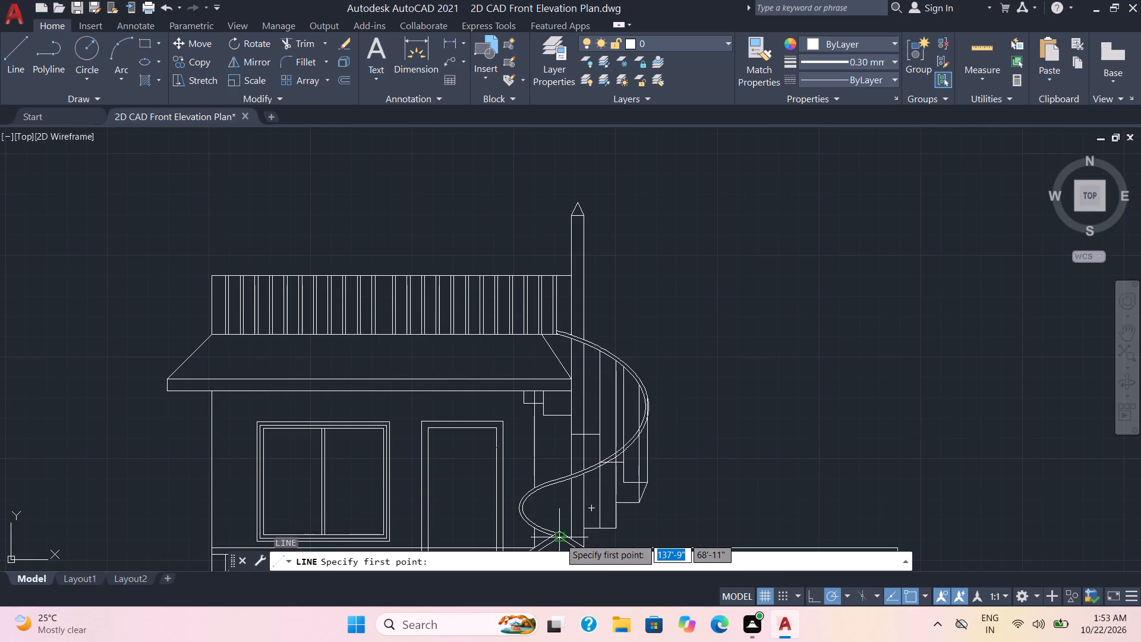
pyautogui.scroll(1, 560, 538)
pyautogui.middleClick(556, 527)
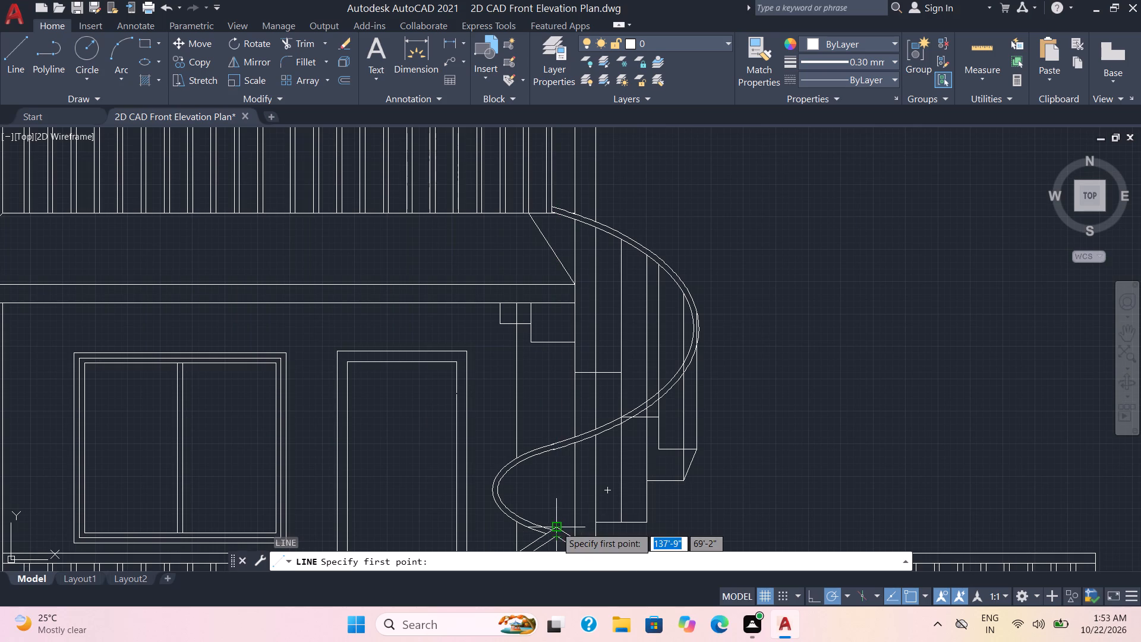
pyautogui.click(558, 449)
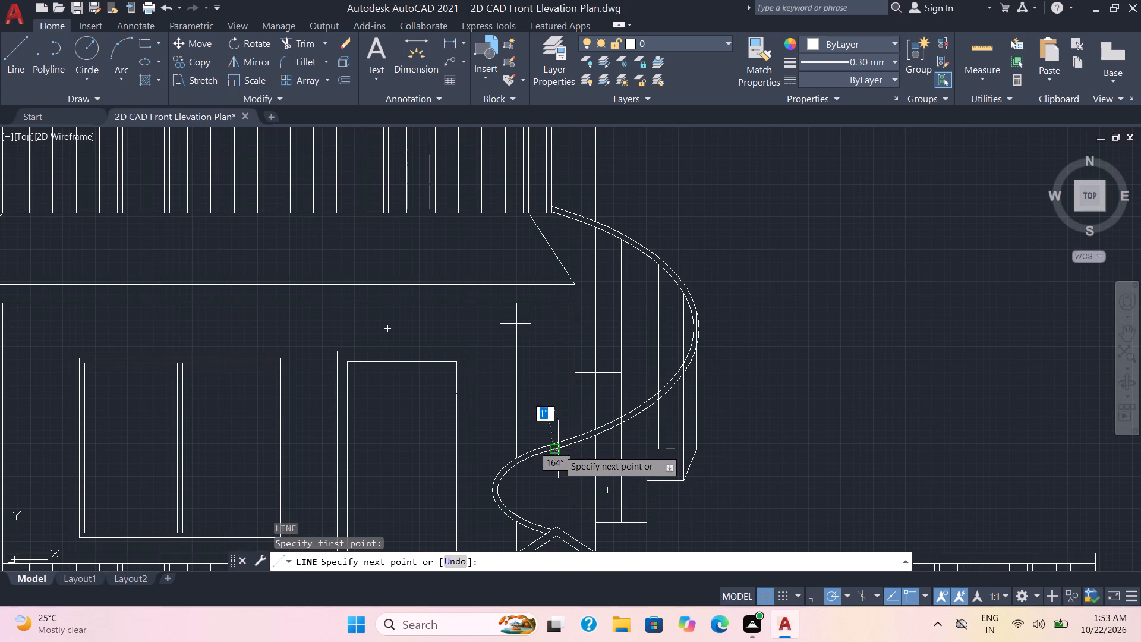
pyautogui.click(554, 527)
pyautogui.press('Escape')
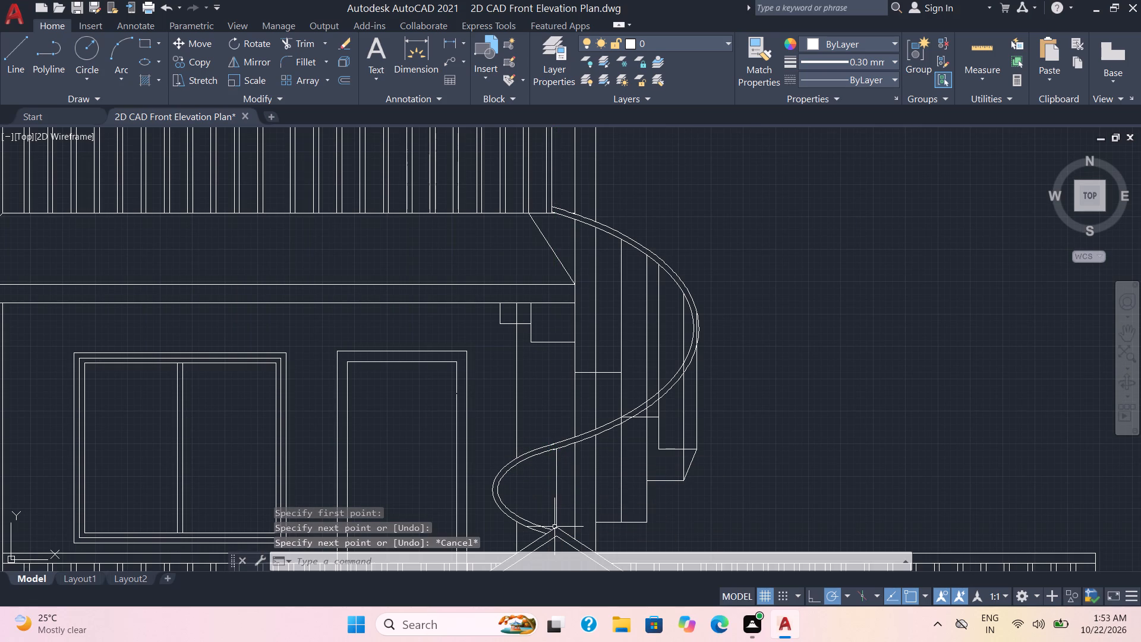
pyautogui.press('l')
pyautogui.press('Return')
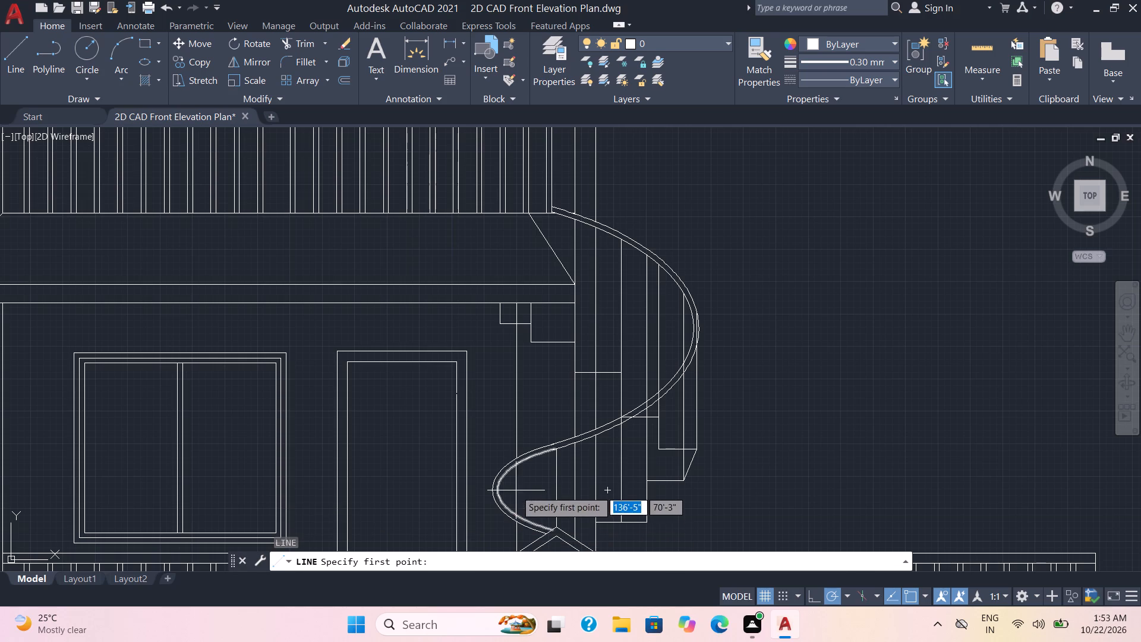
pyautogui.click(528, 458)
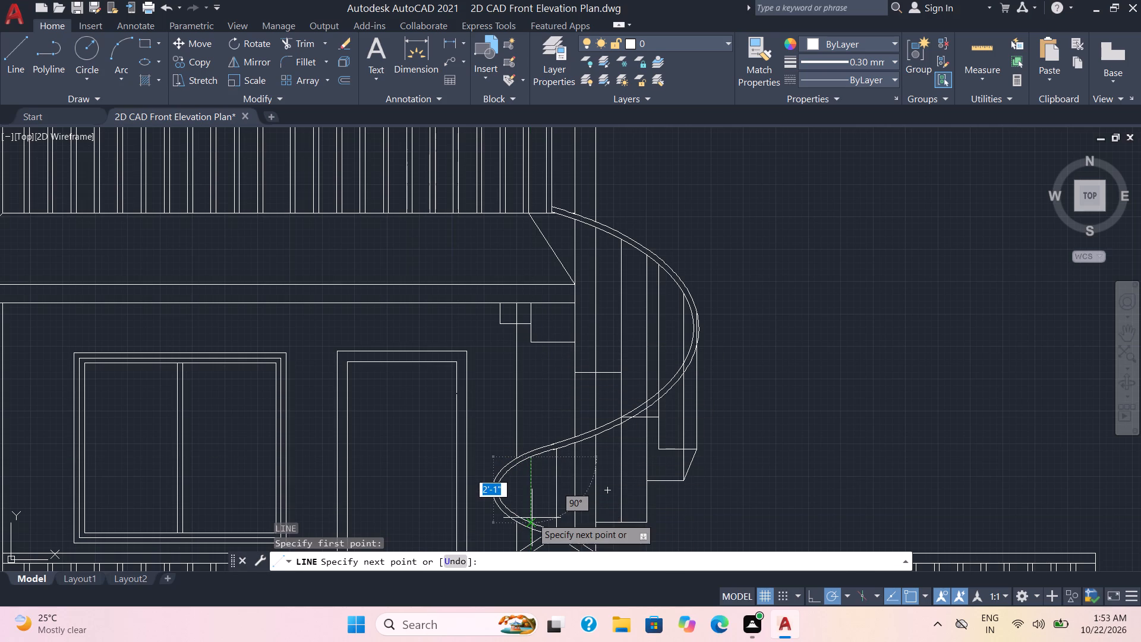
pyautogui.click(532, 518)
pyautogui.press('Escape')
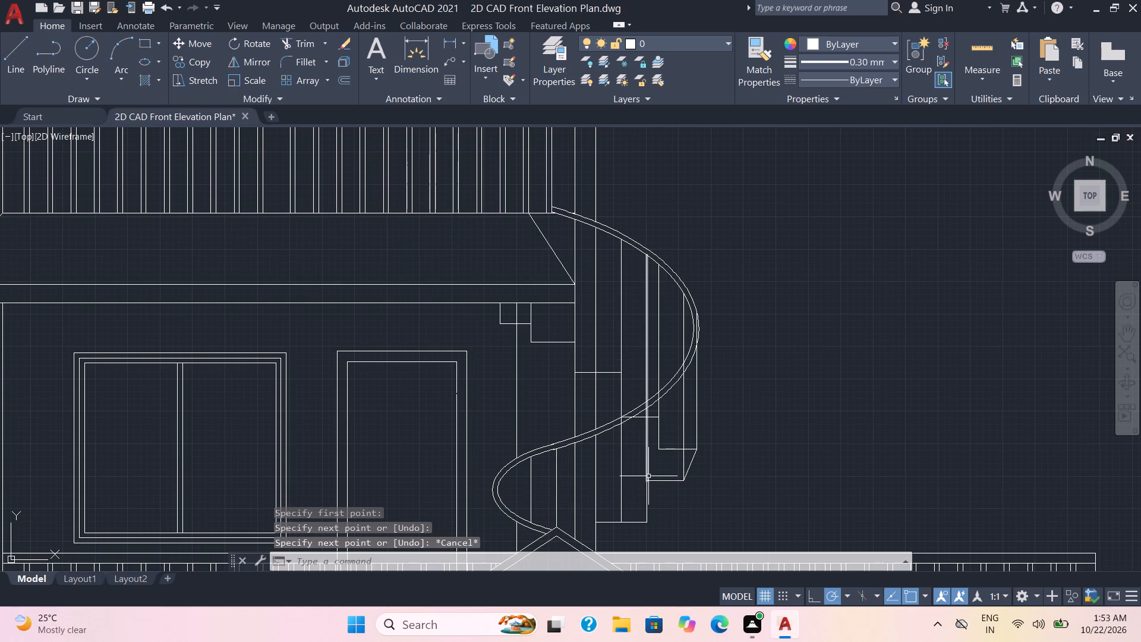
# Trim the baluster and tread line segments that cross between the two curves of the spiral staircase's handrail ribbon.
pyautogui.press('t')
pyautogui.press('r')
pyautogui.press('Return')
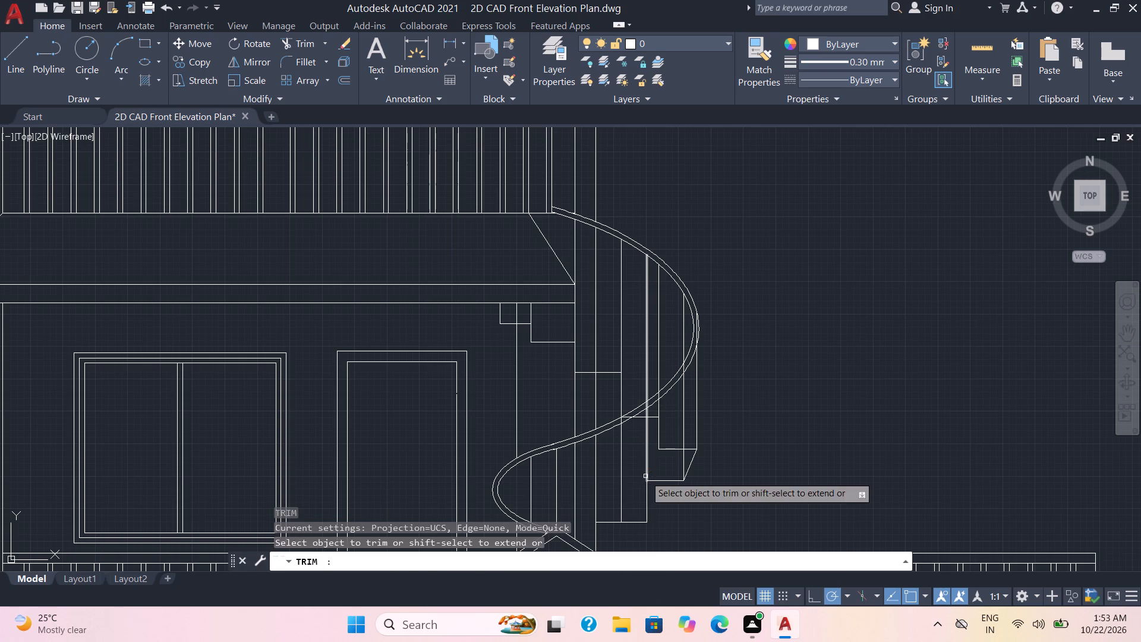
pyautogui.scroll(2, 656, 425)
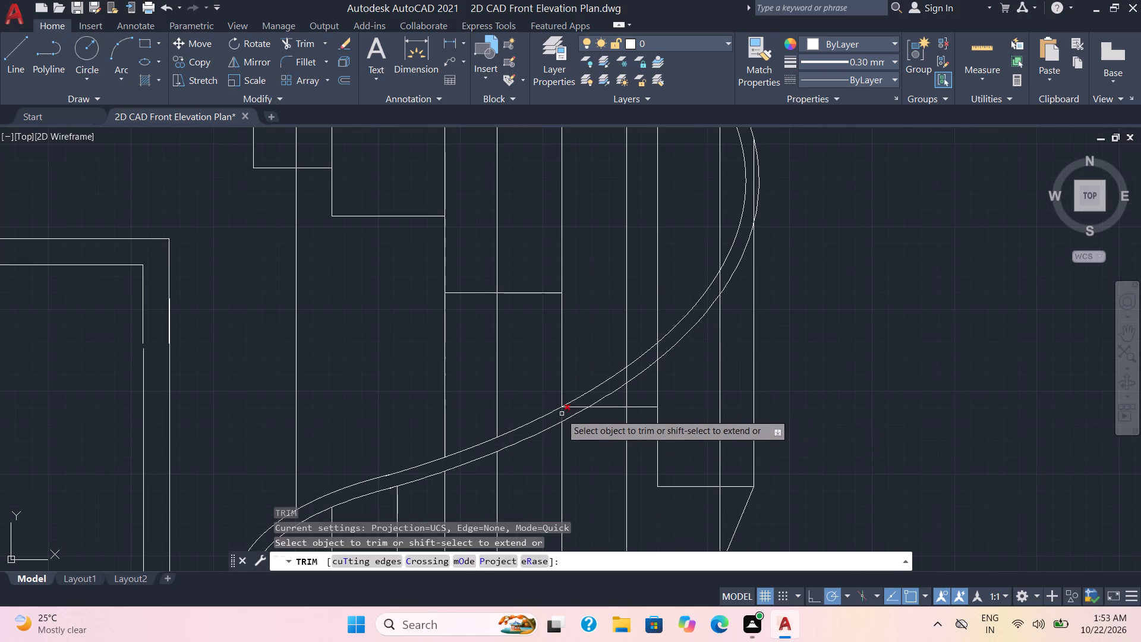
pyautogui.click(559, 416)
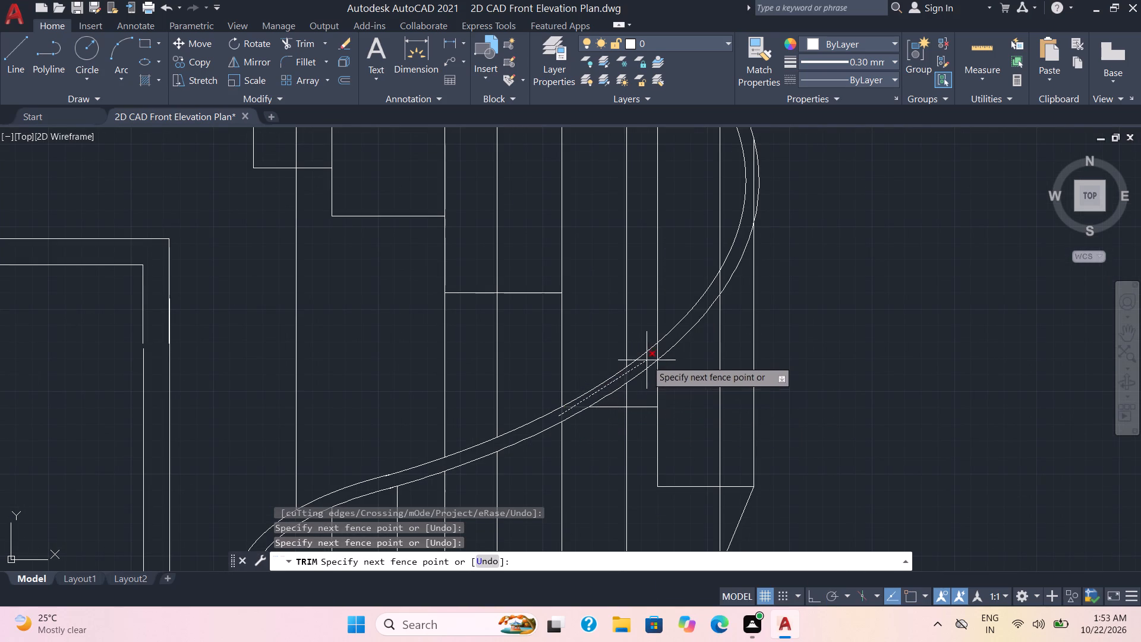
pyautogui.click(660, 350)
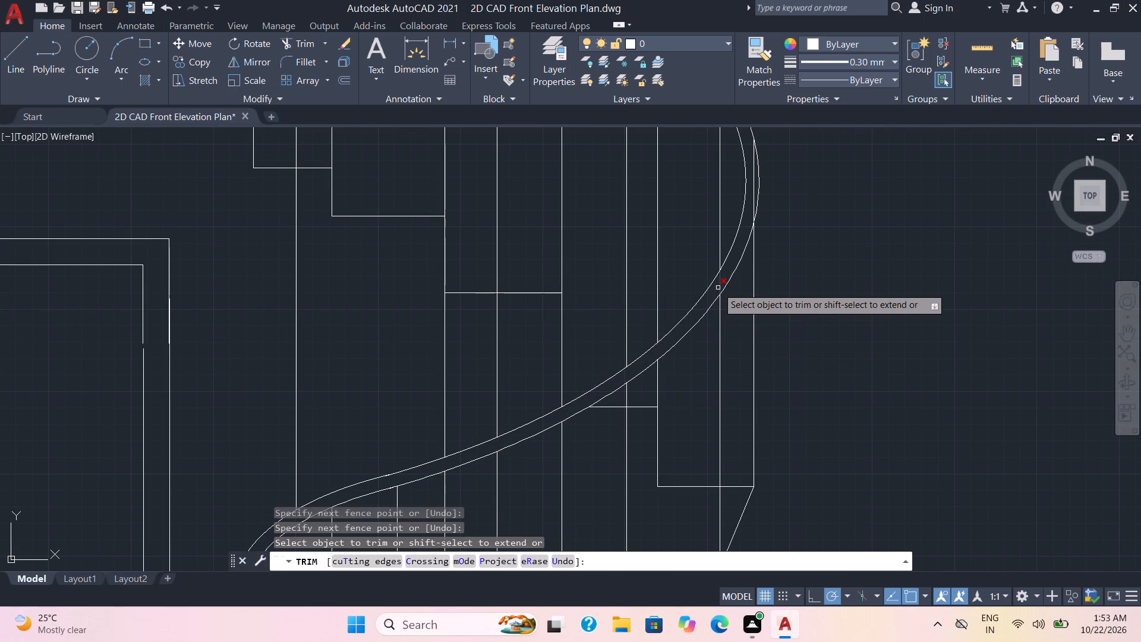
pyautogui.click(719, 285)
pyautogui.click(753, 185)
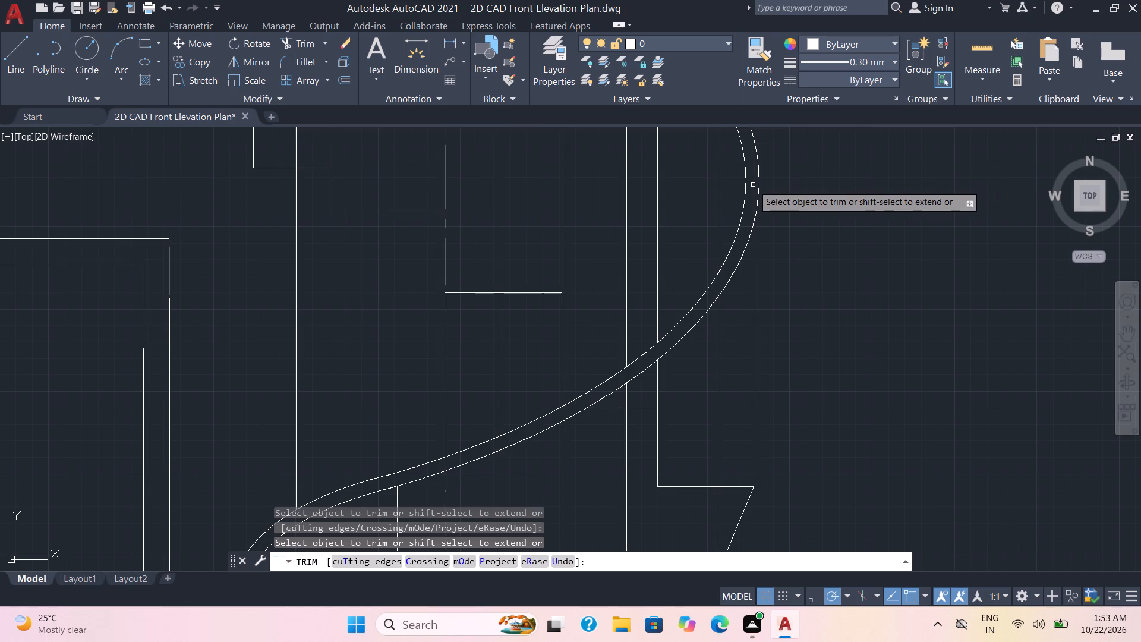
# Save the drawing.
pyautogui.scroll(-2, 786, 224)
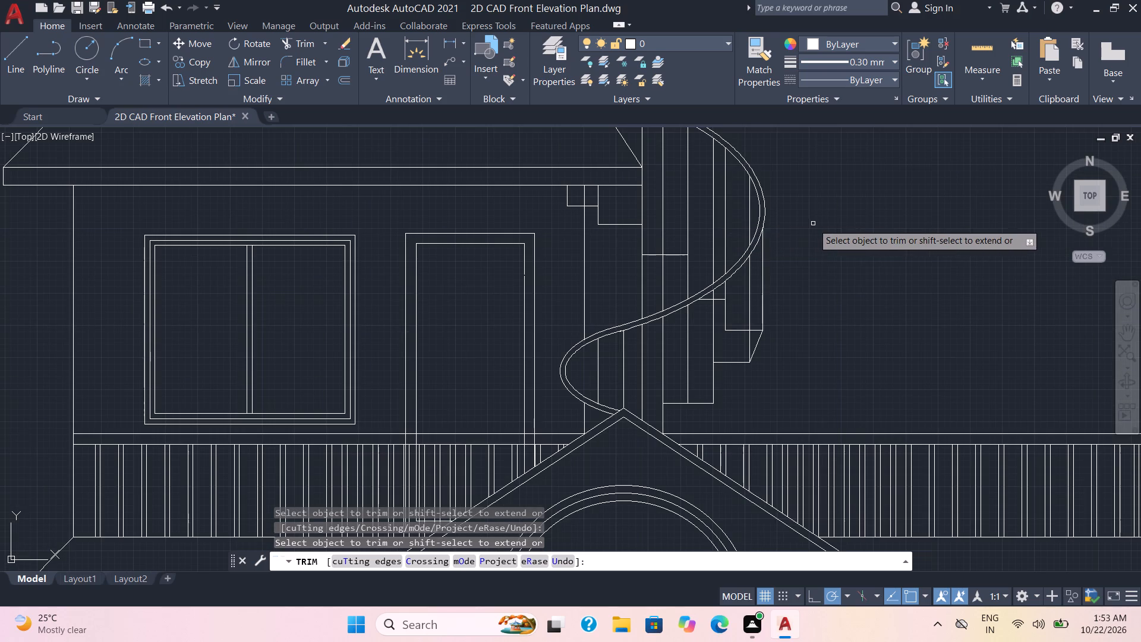
pyautogui.scroll(-1, 813, 224)
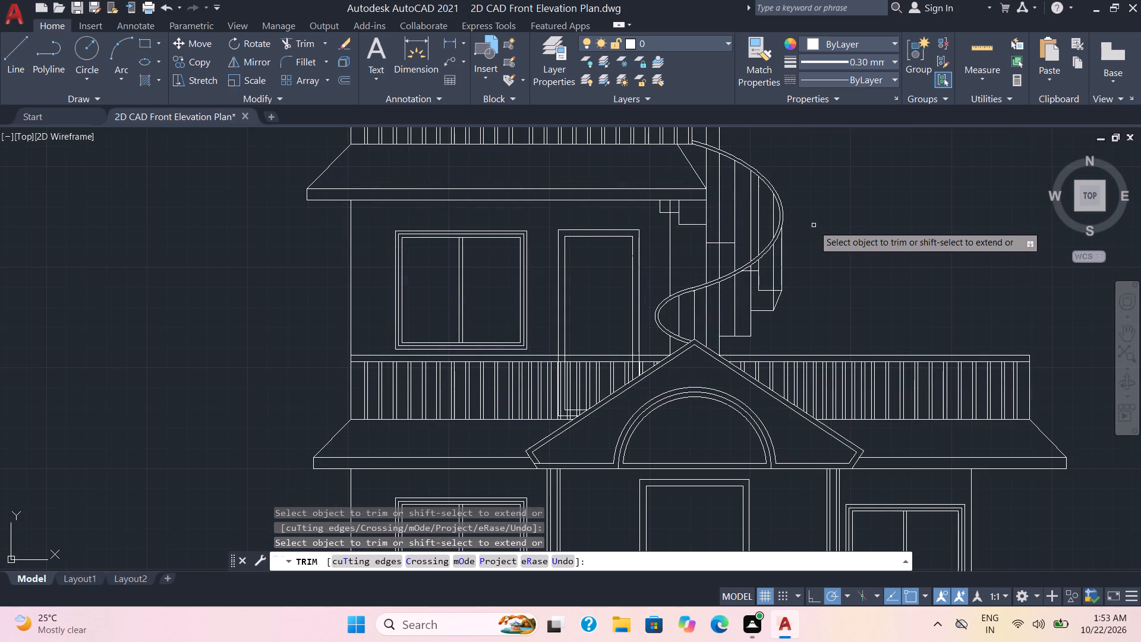
pyautogui.moveTo(814, 225); pyautogui.dragTo(814, 323, button='middle')
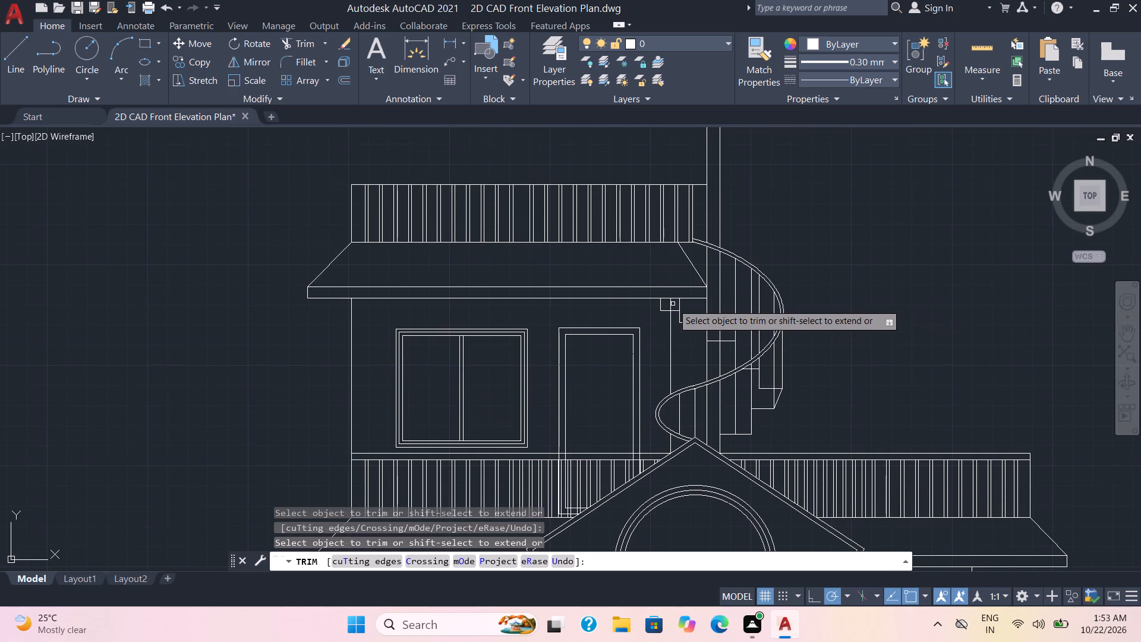
pyautogui.scroll(-1, 816, 319)
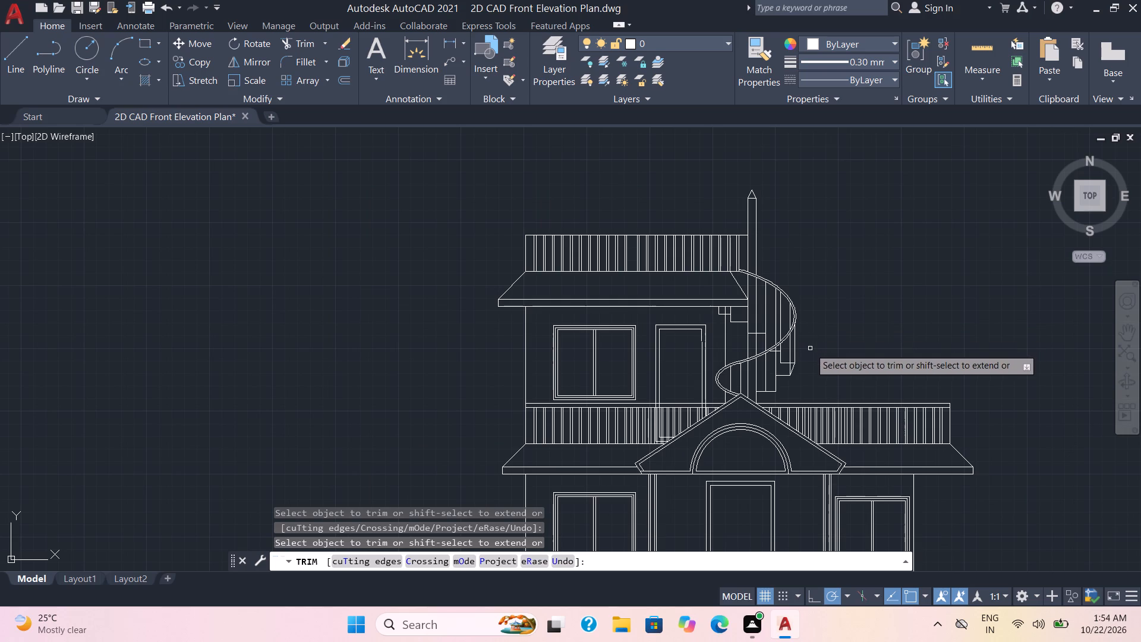
pyautogui.moveTo(811, 349); pyautogui.dragTo(717, 199, button='middle')
pyautogui.scroll(-1, 774, 247)
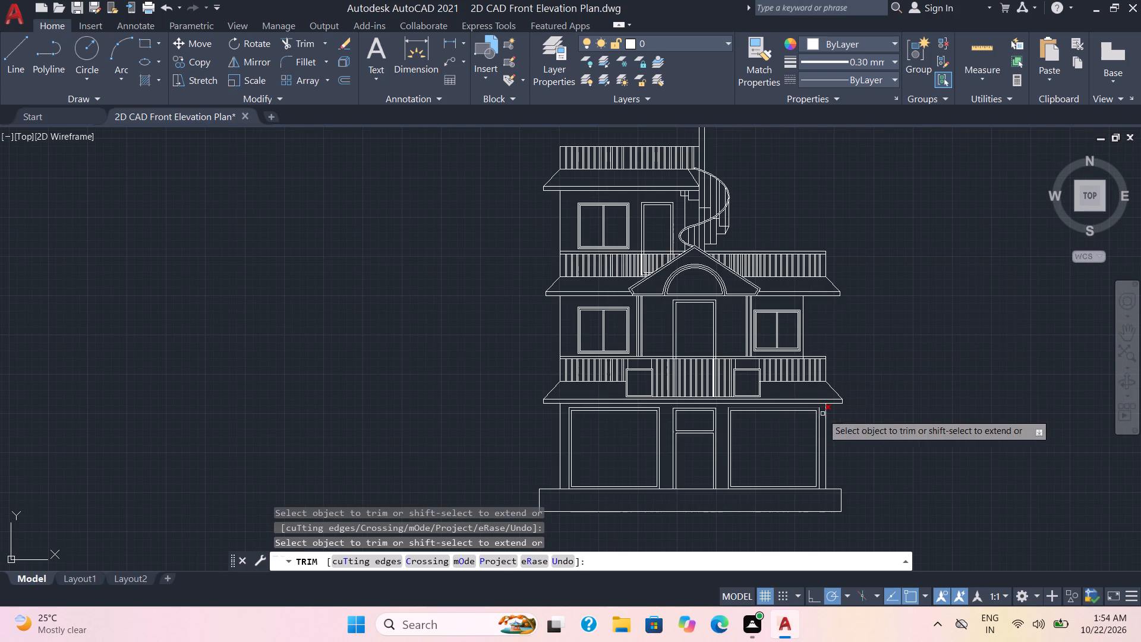
pyautogui.middleClick(897, 411)
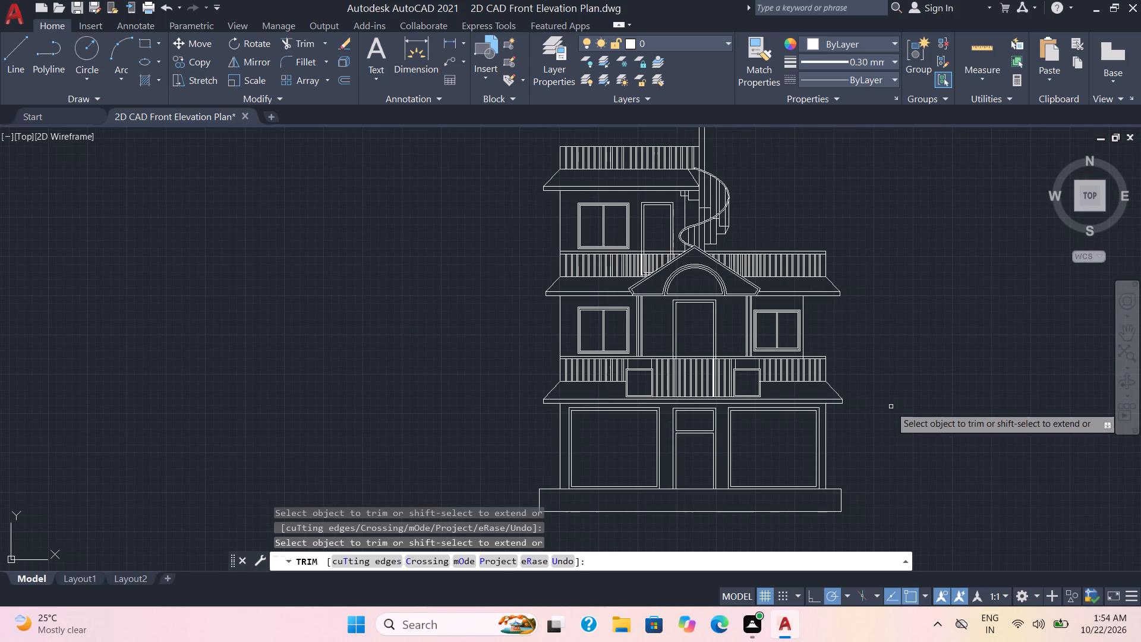
pyautogui.hotkey('ctrl', 's')
pyautogui.scroll(-1, 891, 407)
pyautogui.moveTo(891, 407); pyautogui.dragTo(699, 379, button='middle')
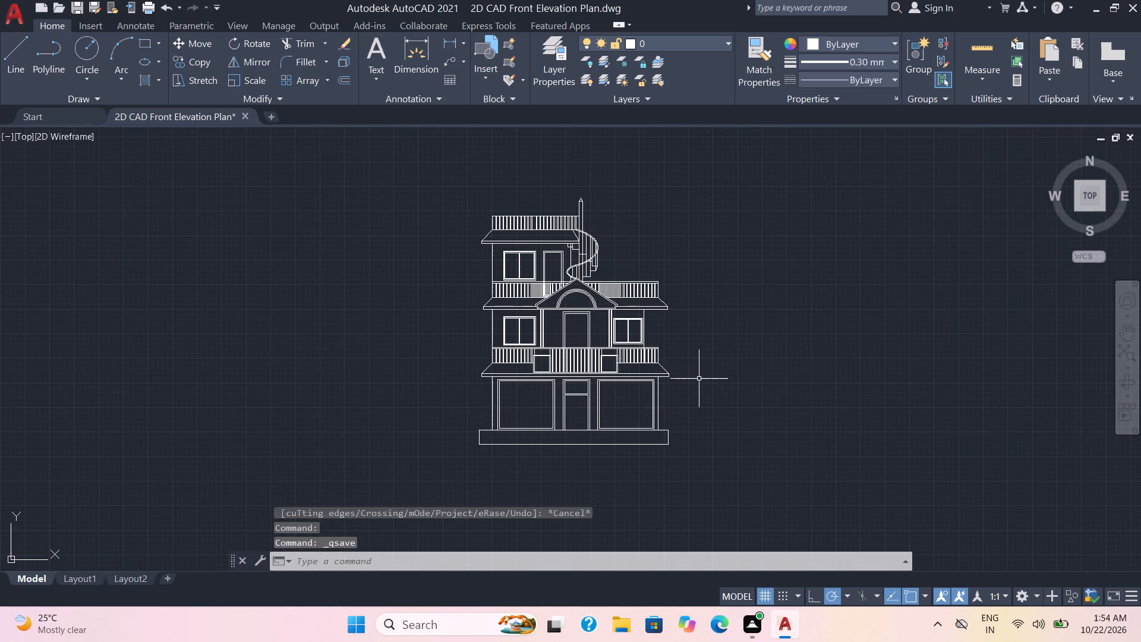
# Draw a horizontal rectangle about 6'-6" by 1'-1" inside the ground floor's left large framed opening.
pyautogui.scroll(2, 699, 379)
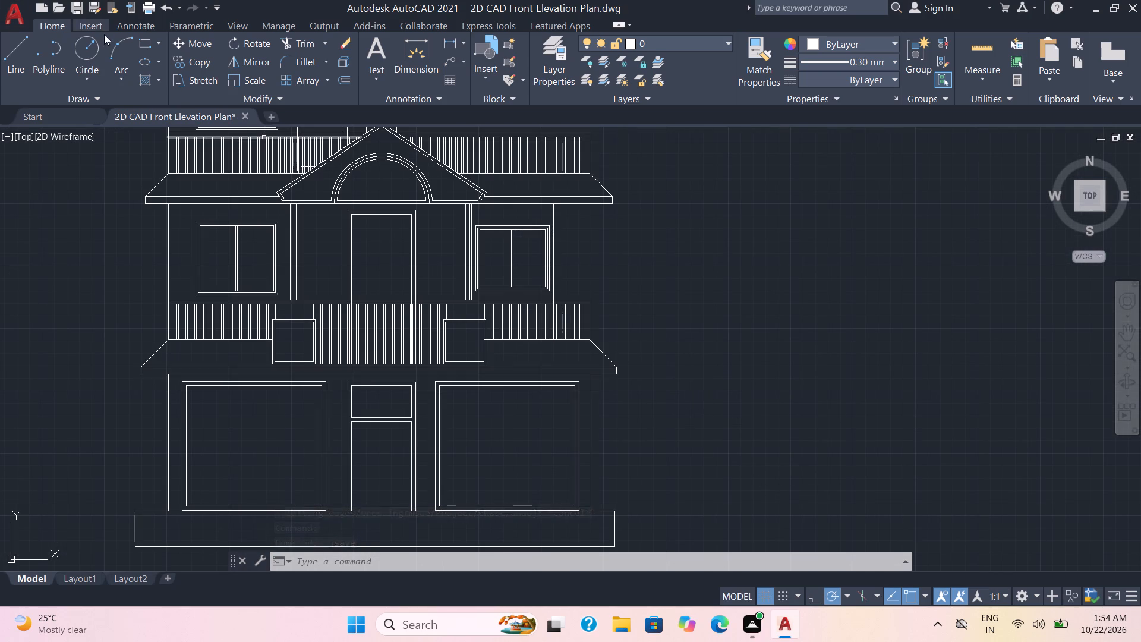
pyautogui.click(142, 45)
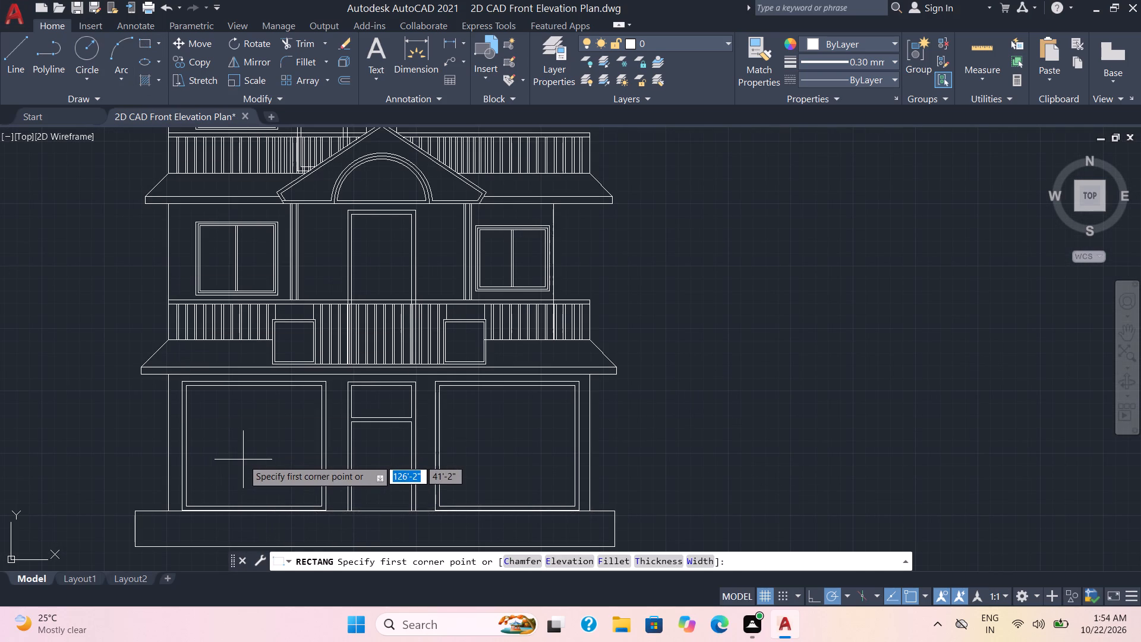
pyautogui.click(216, 427)
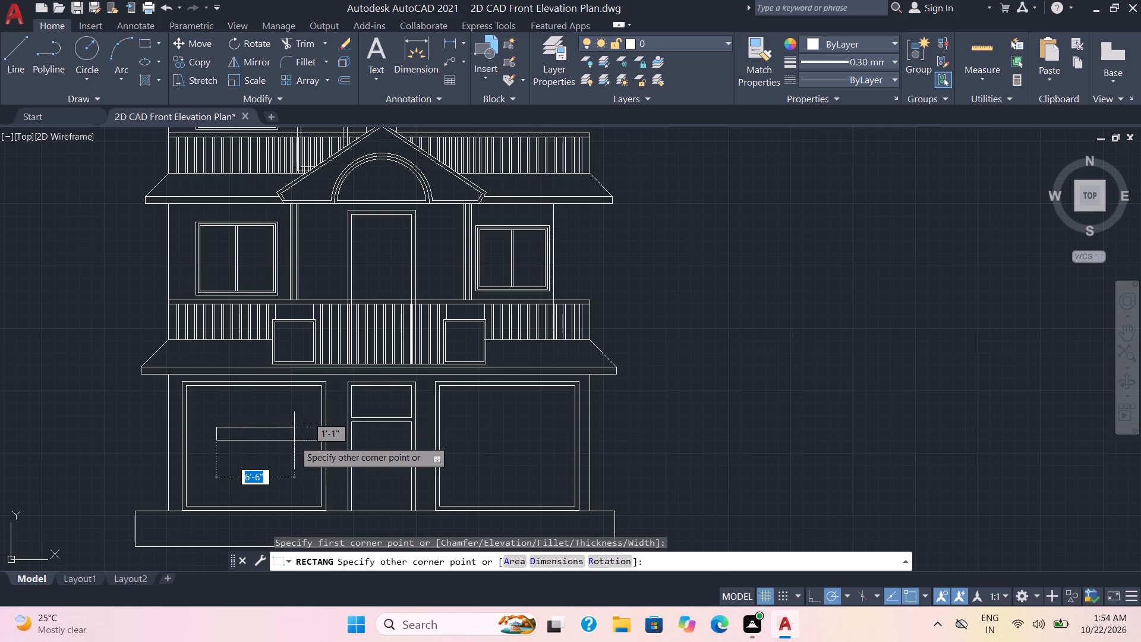
pyautogui.click(294, 440)
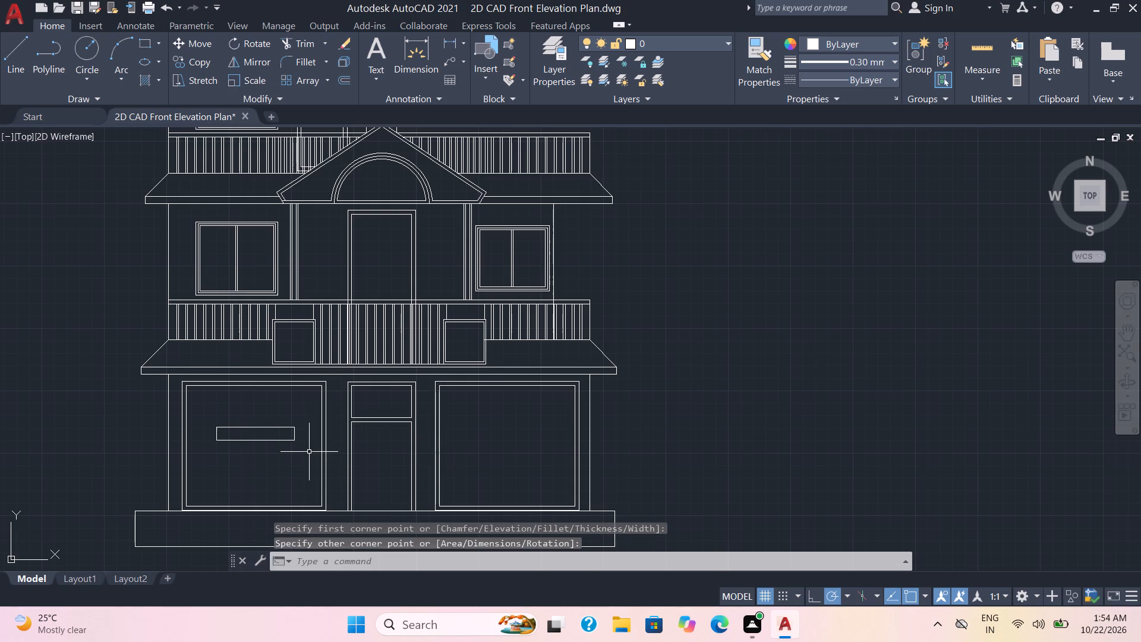
# Copy the narrow rectangle horizontally about 20'-10" into the ground floor's right large framed opening.
pyautogui.click(309, 452)
pyautogui.click(261, 426)
pyautogui.write('co')
pyautogui.press('Return')
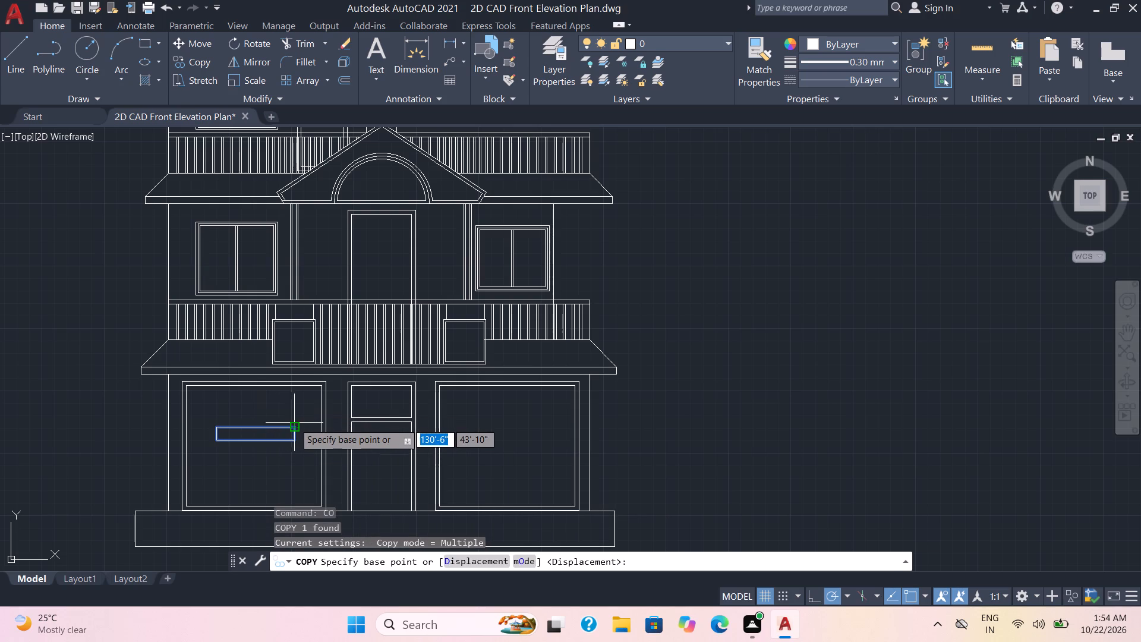
pyautogui.click(294, 425)
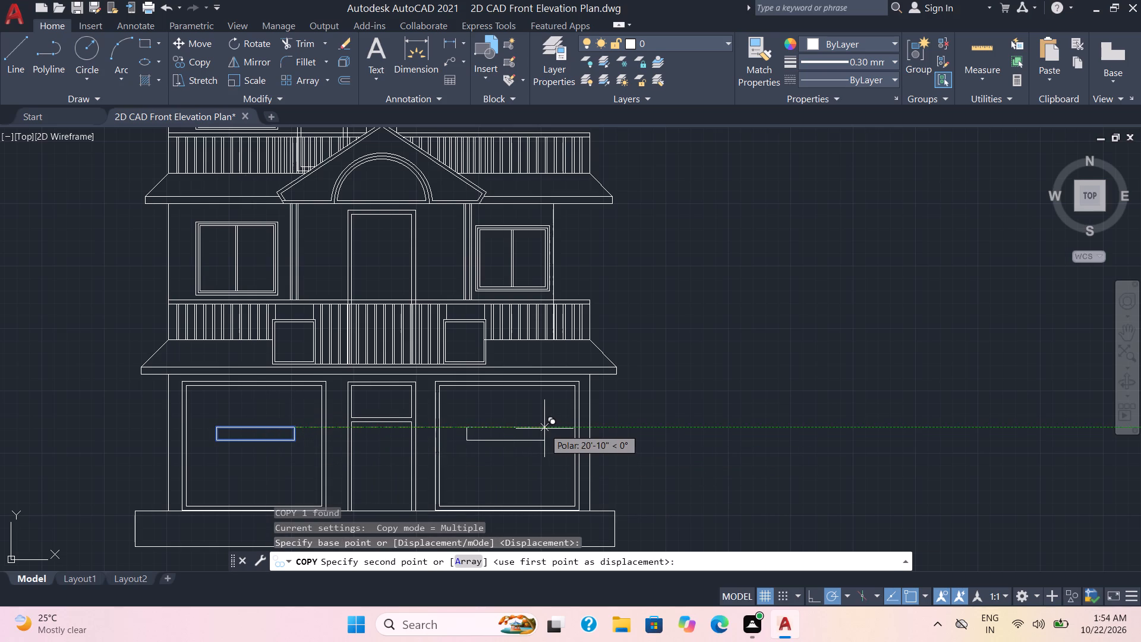
pyautogui.click(546, 426)
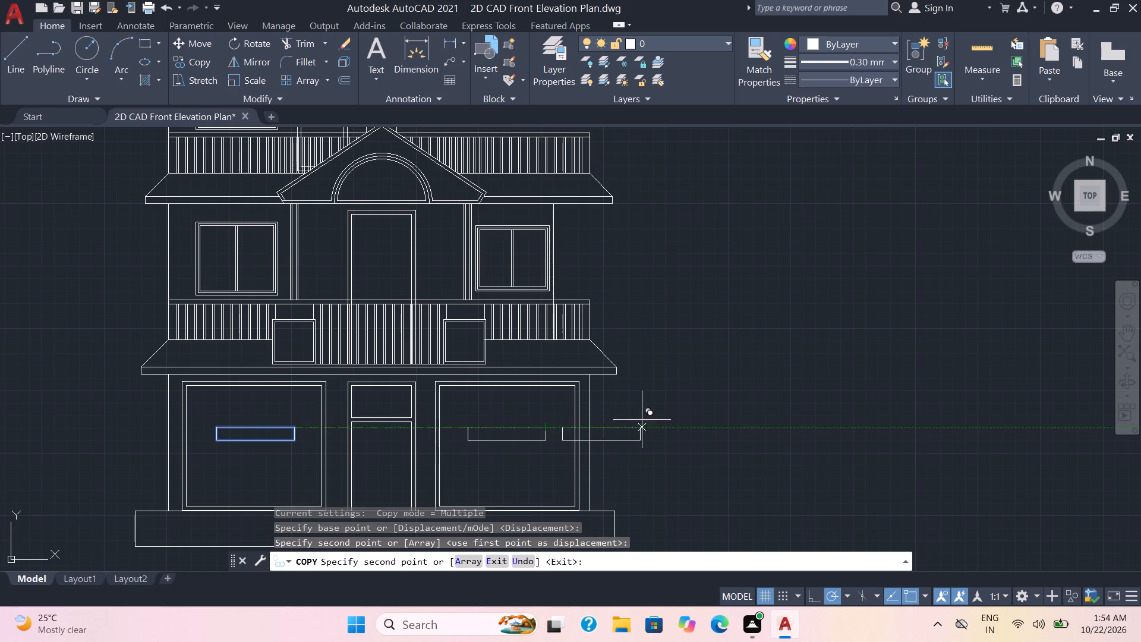
pyautogui.press('Escape')
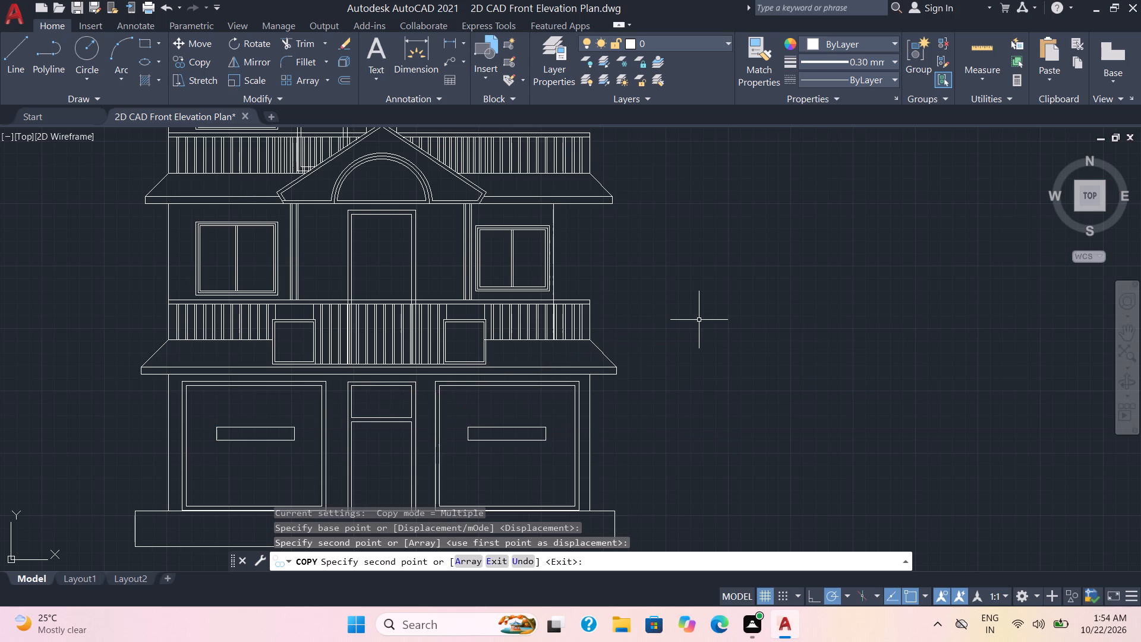
# Save the drawing with the added ground-floor rectangles.
pyautogui.hotkey('ctrl', 's')
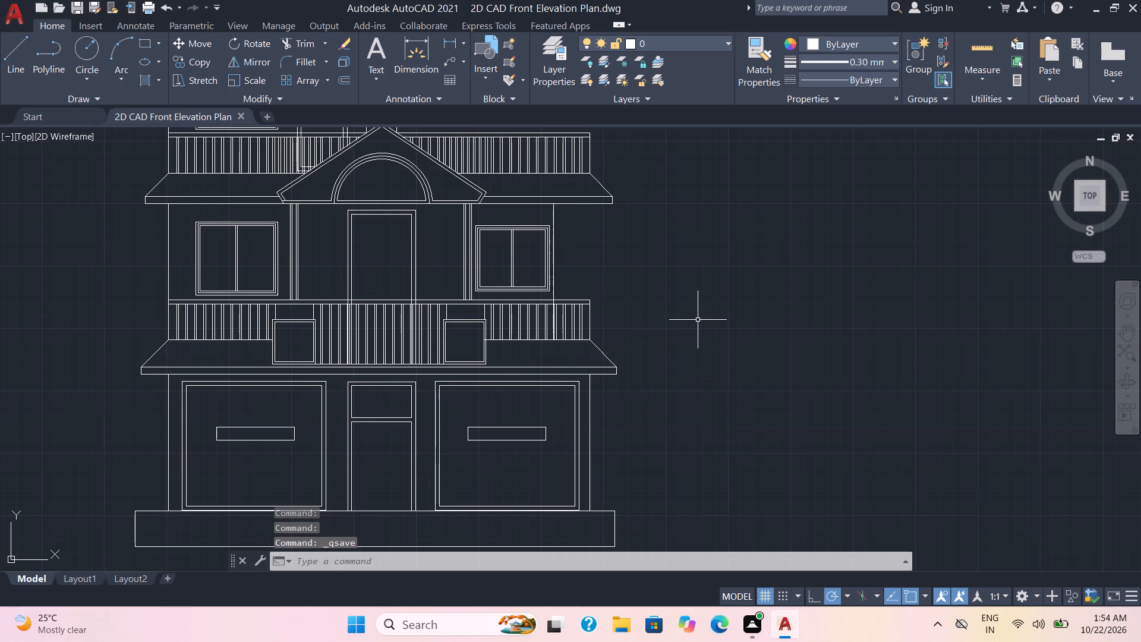
# Hatch the left pane of the top-storey window with the ANGLE pattern in cyan.
pyautogui.scroll(-1, 718, 312)
pyautogui.moveTo(716, 332); pyautogui.dragTo(716, 334, button='middle')
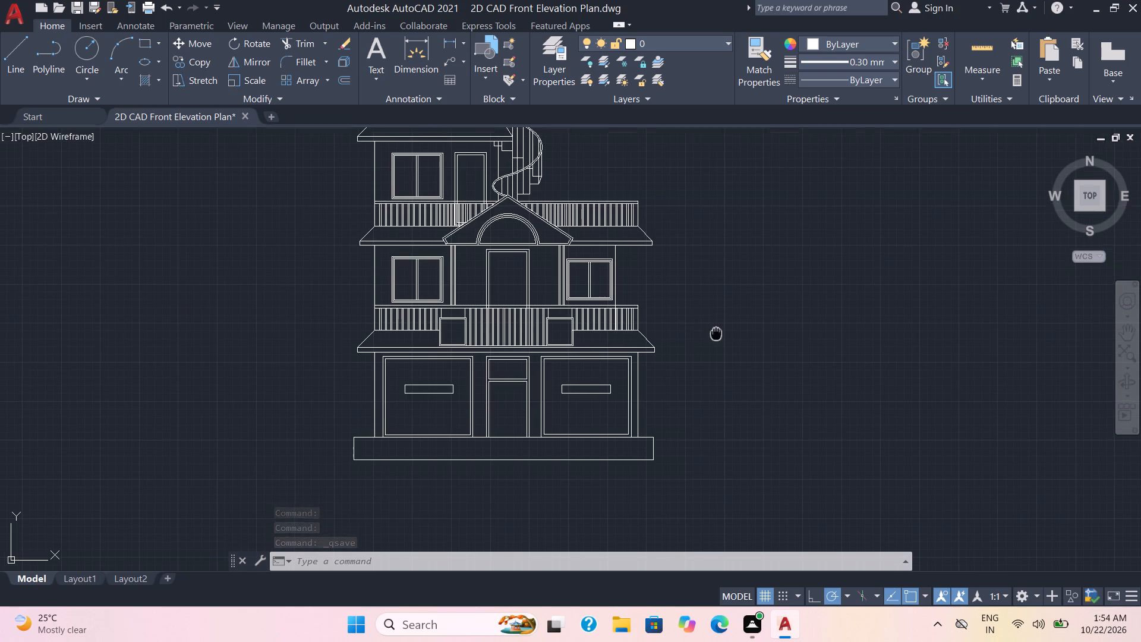
pyautogui.moveTo(716, 334); pyautogui.dragTo(655, 382, button='middle')
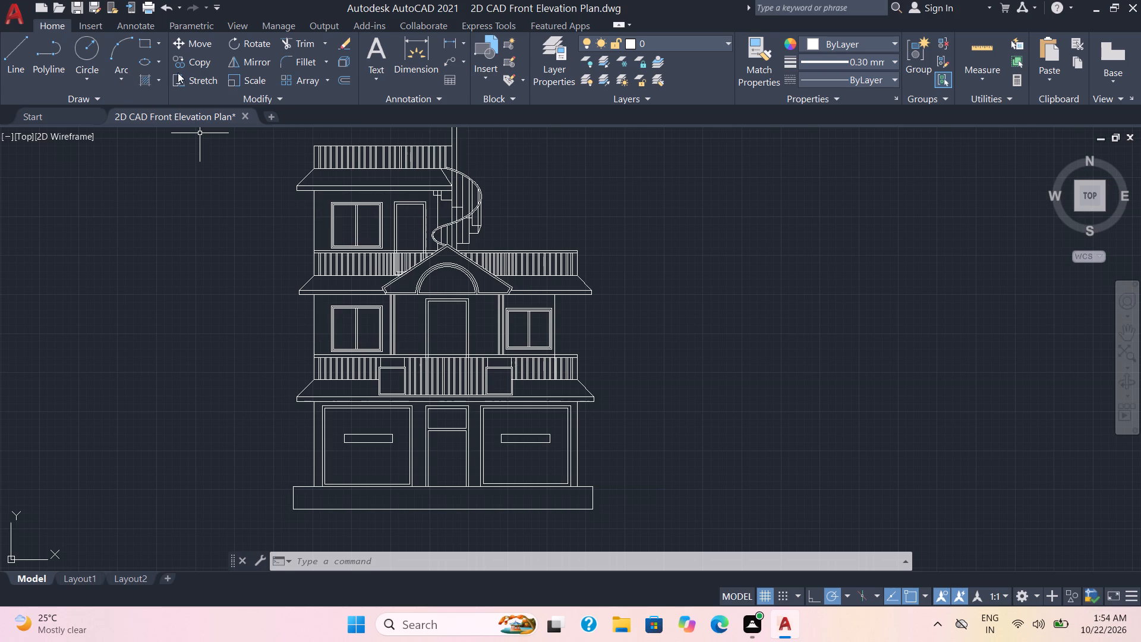
pyautogui.click(146, 78)
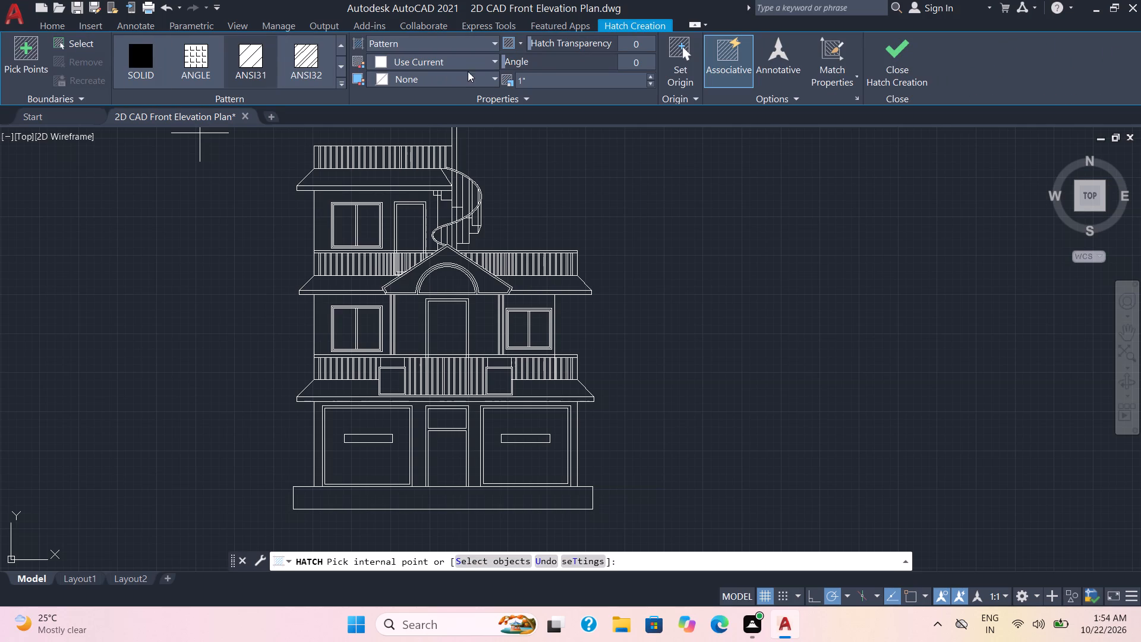
pyautogui.click(483, 65)
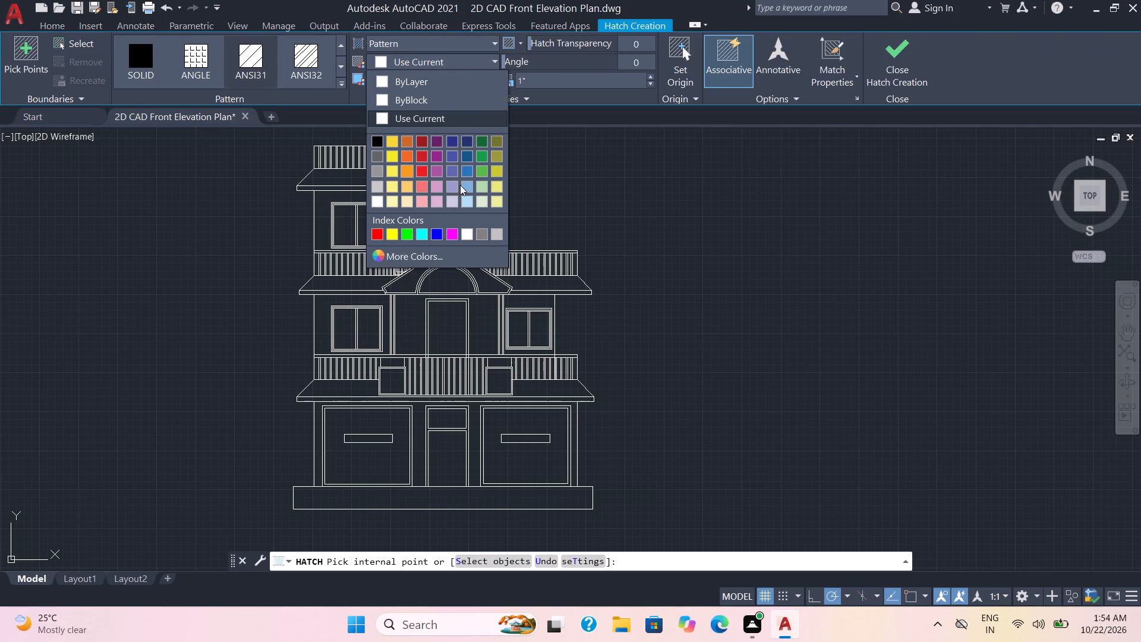
pyautogui.click(419, 233)
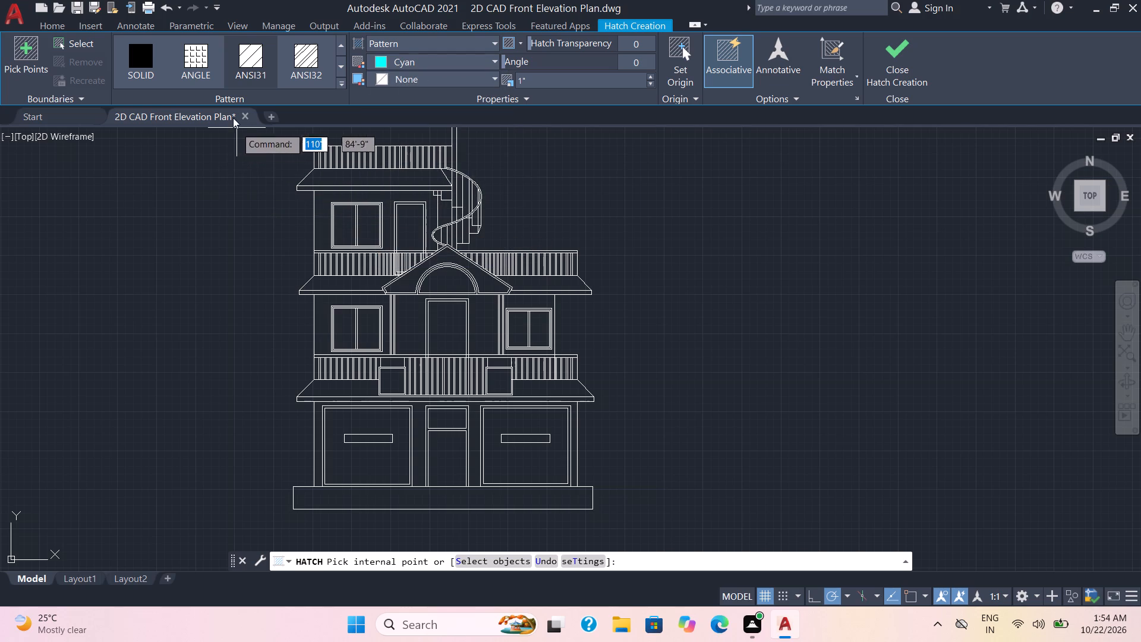
pyautogui.click(193, 51)
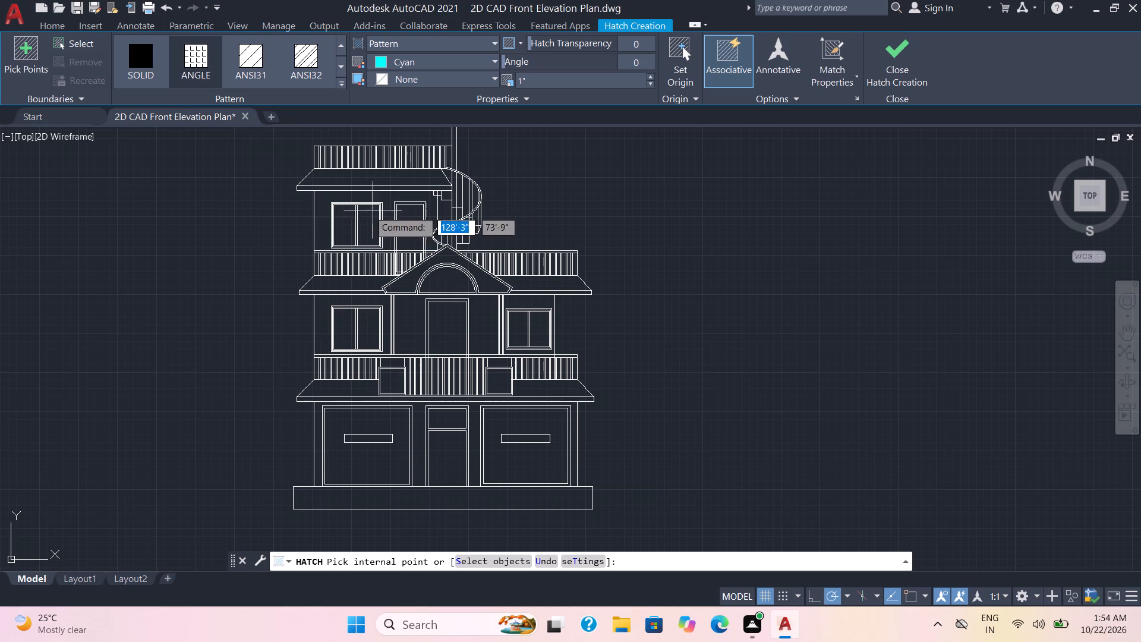
pyautogui.click(347, 221)
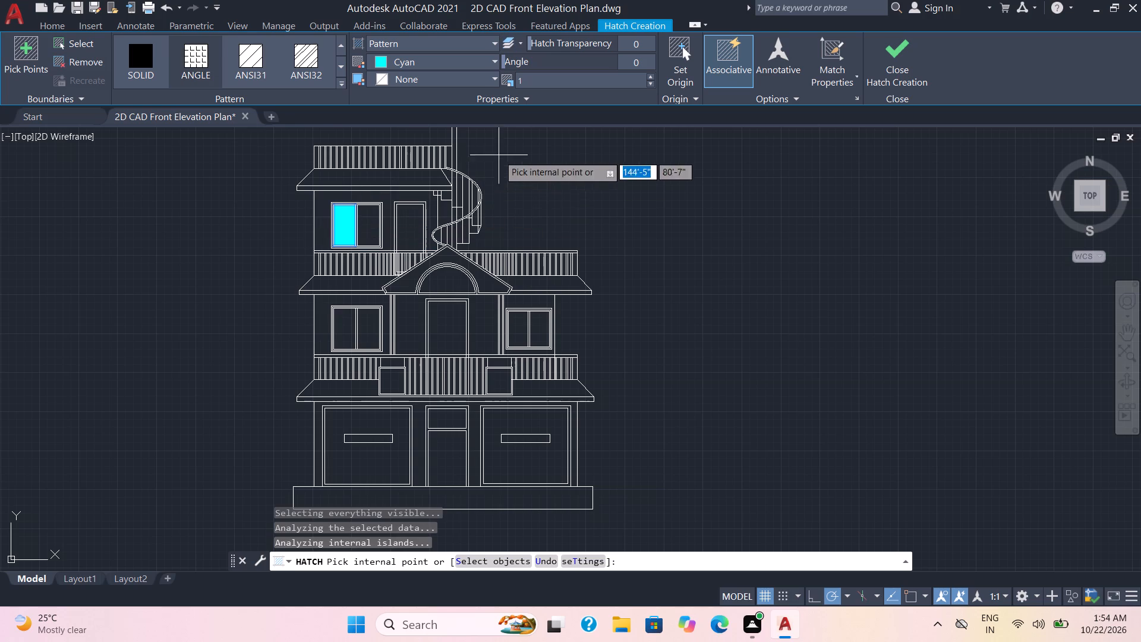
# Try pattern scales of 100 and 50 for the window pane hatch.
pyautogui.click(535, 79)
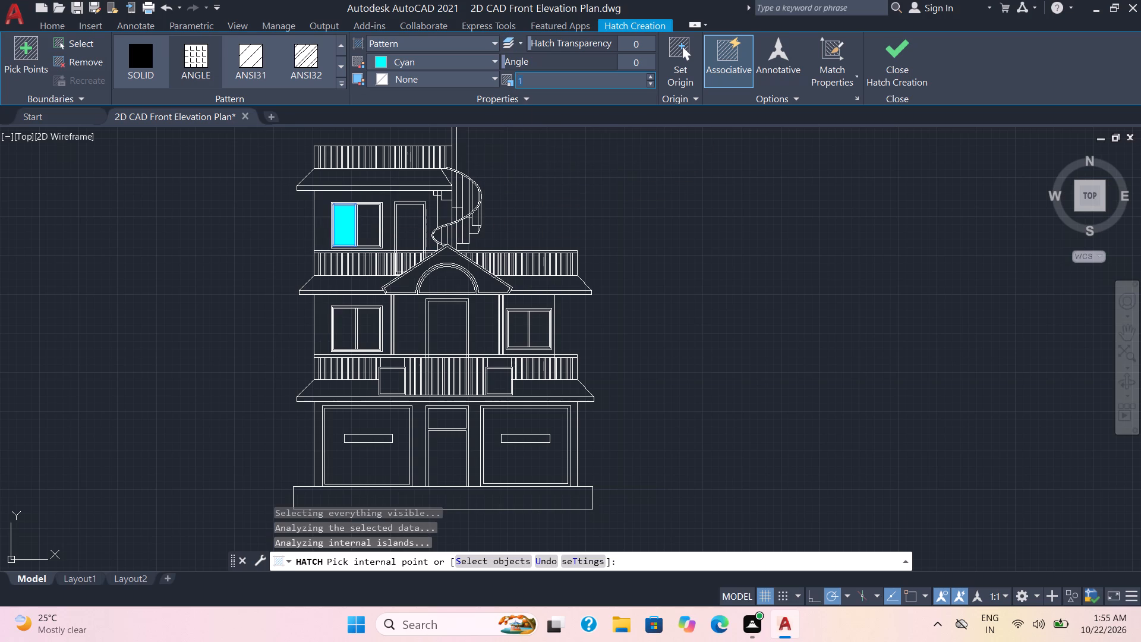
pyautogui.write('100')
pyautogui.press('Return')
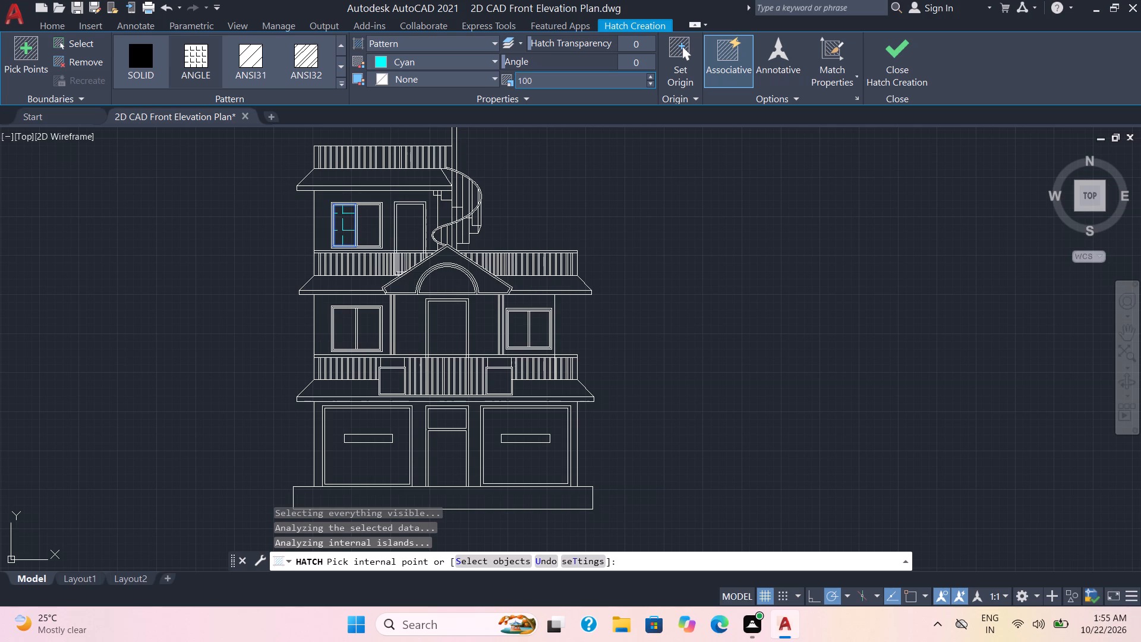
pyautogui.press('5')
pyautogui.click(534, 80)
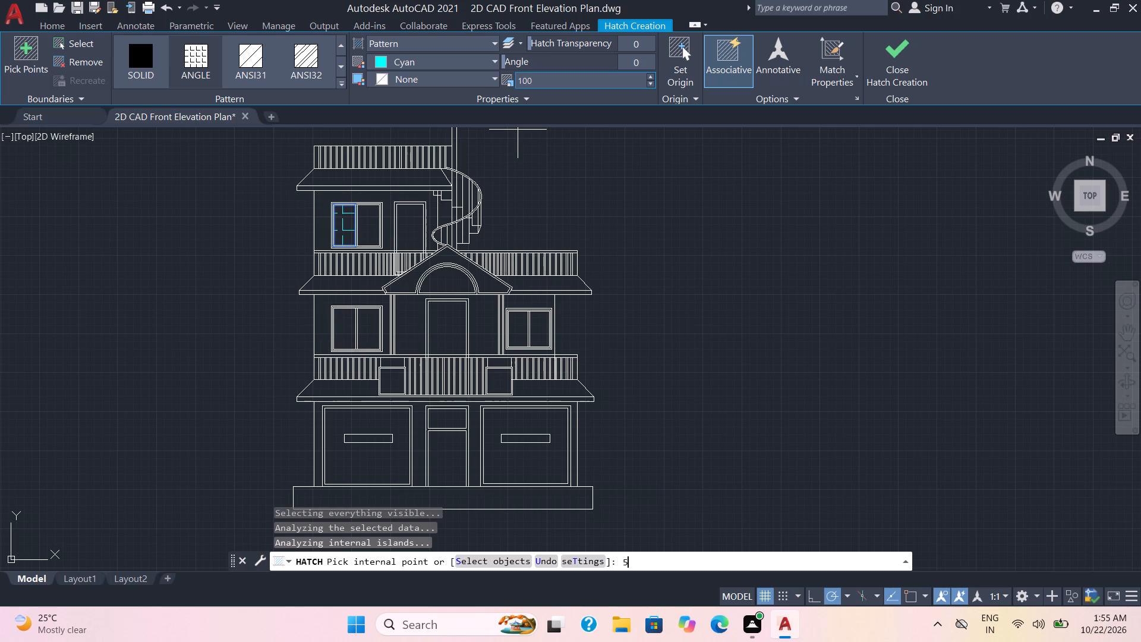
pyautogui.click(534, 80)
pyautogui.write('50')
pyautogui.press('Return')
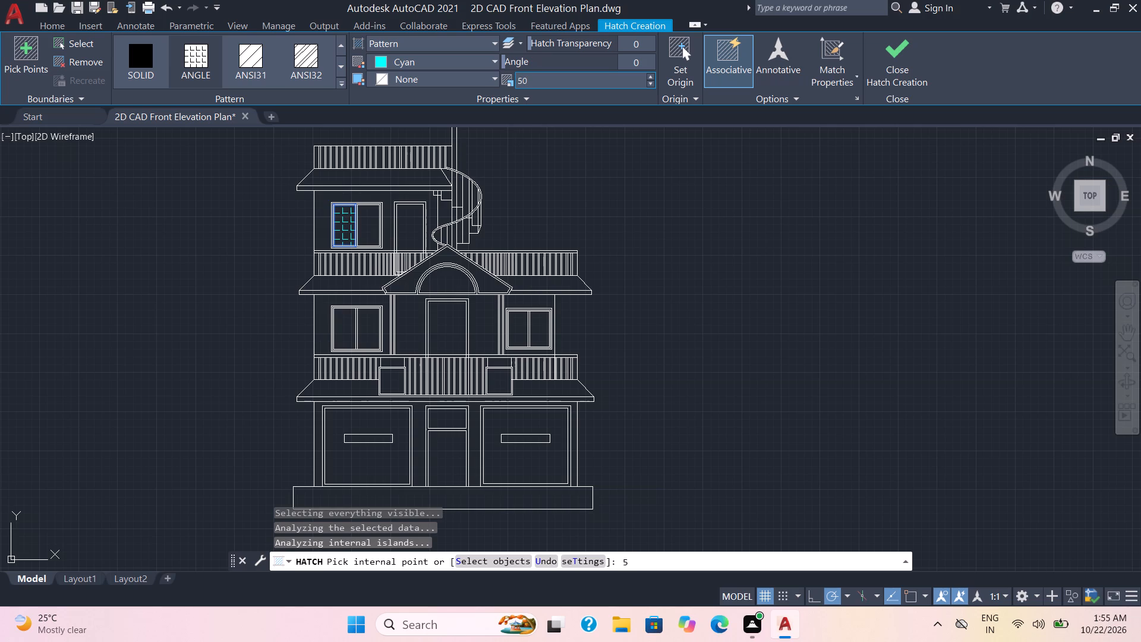
# Set the pattern scale of the cyan window pane hatch to 25.
pyautogui.click(534, 80)
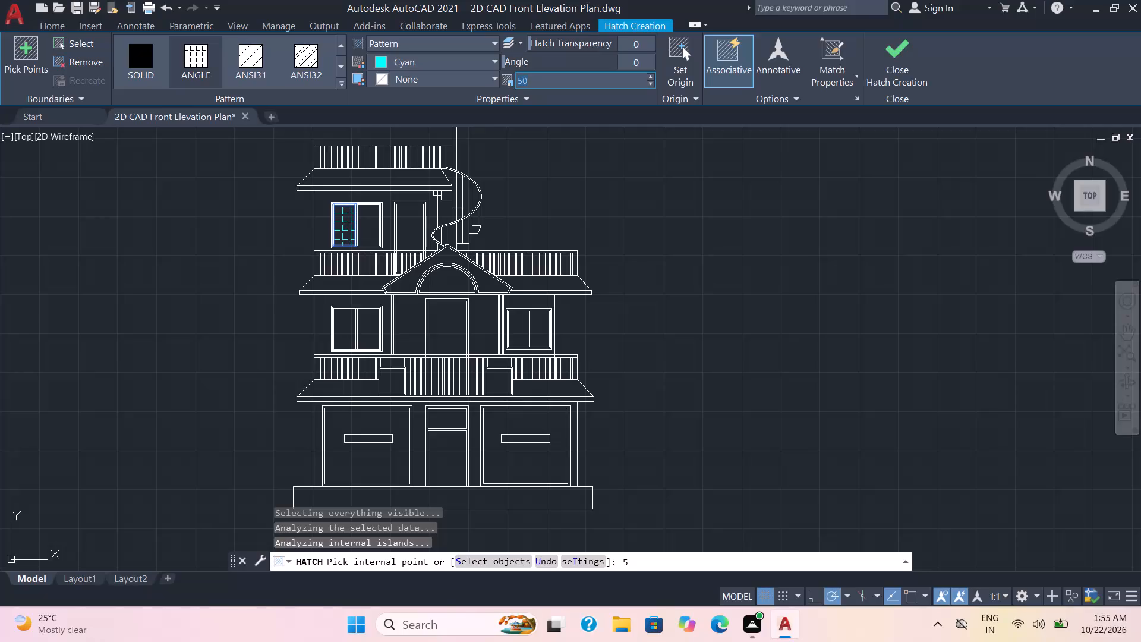
pyautogui.write('250')
pyautogui.press('BackSpace')
pyautogui.press('Return')
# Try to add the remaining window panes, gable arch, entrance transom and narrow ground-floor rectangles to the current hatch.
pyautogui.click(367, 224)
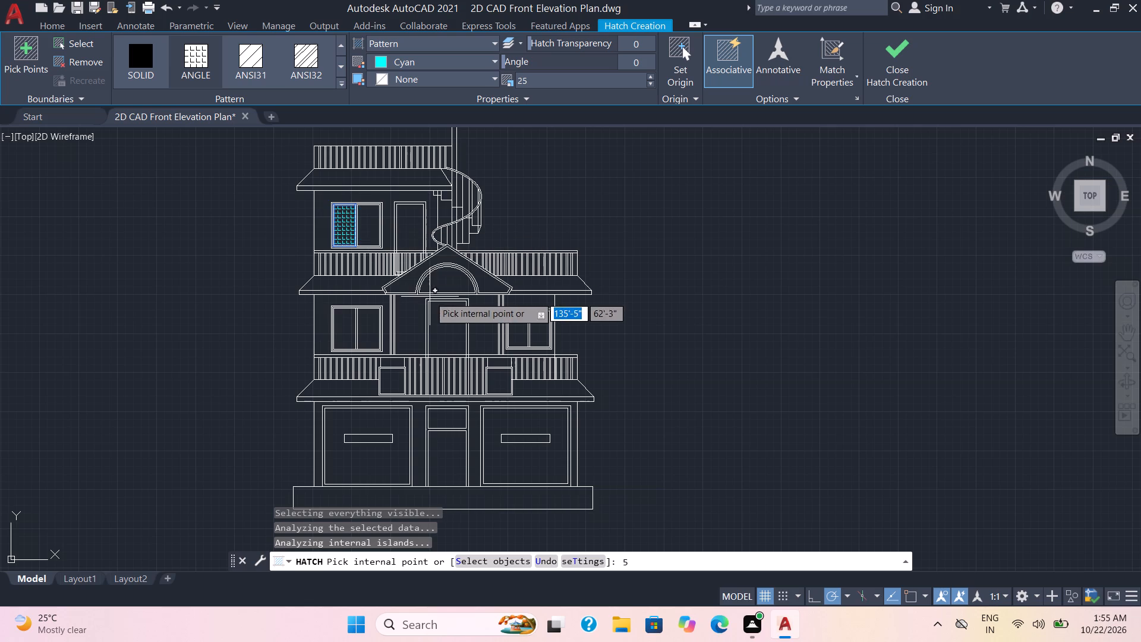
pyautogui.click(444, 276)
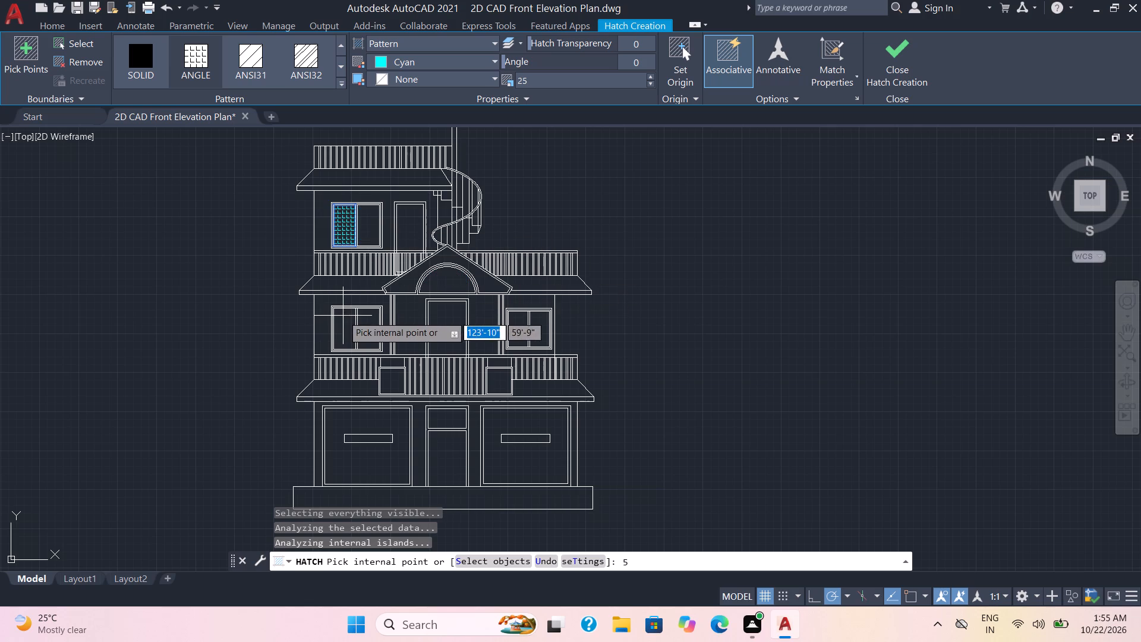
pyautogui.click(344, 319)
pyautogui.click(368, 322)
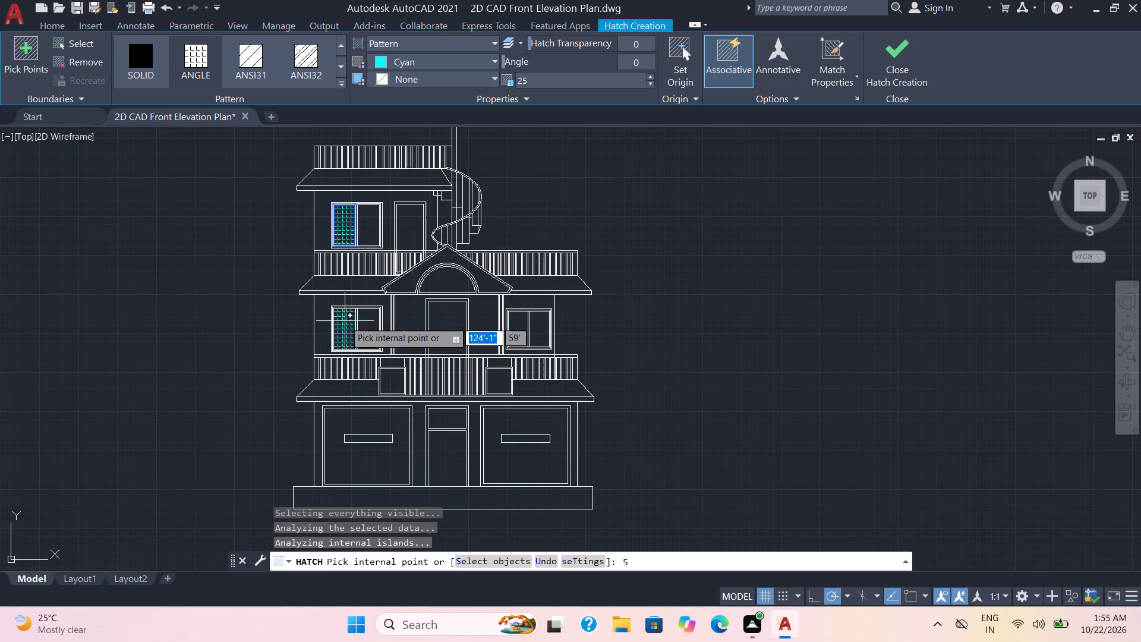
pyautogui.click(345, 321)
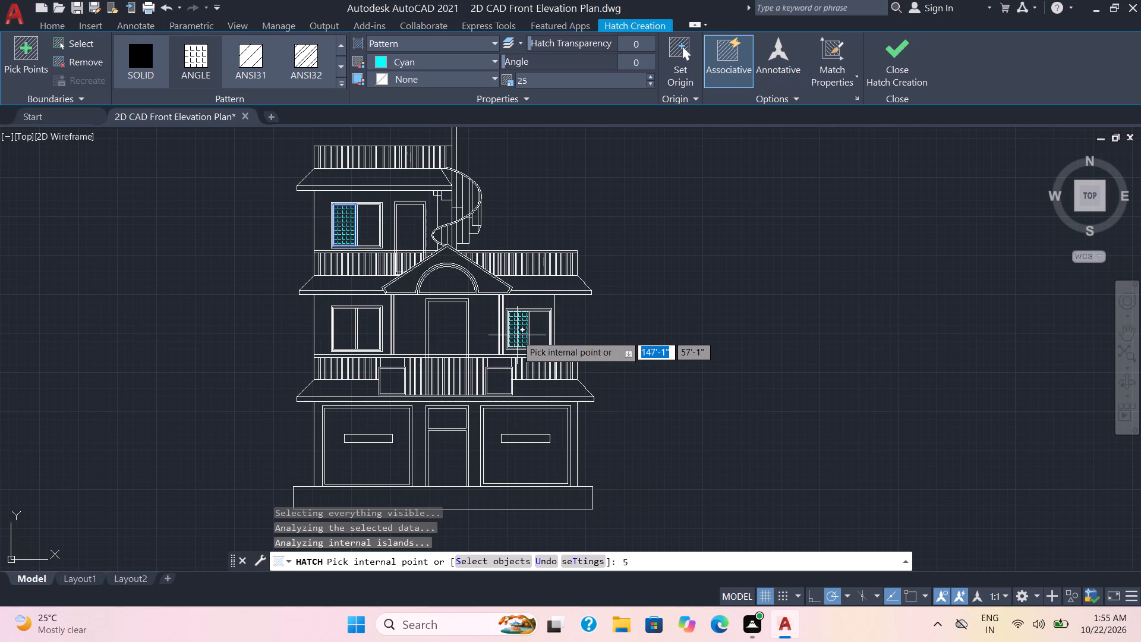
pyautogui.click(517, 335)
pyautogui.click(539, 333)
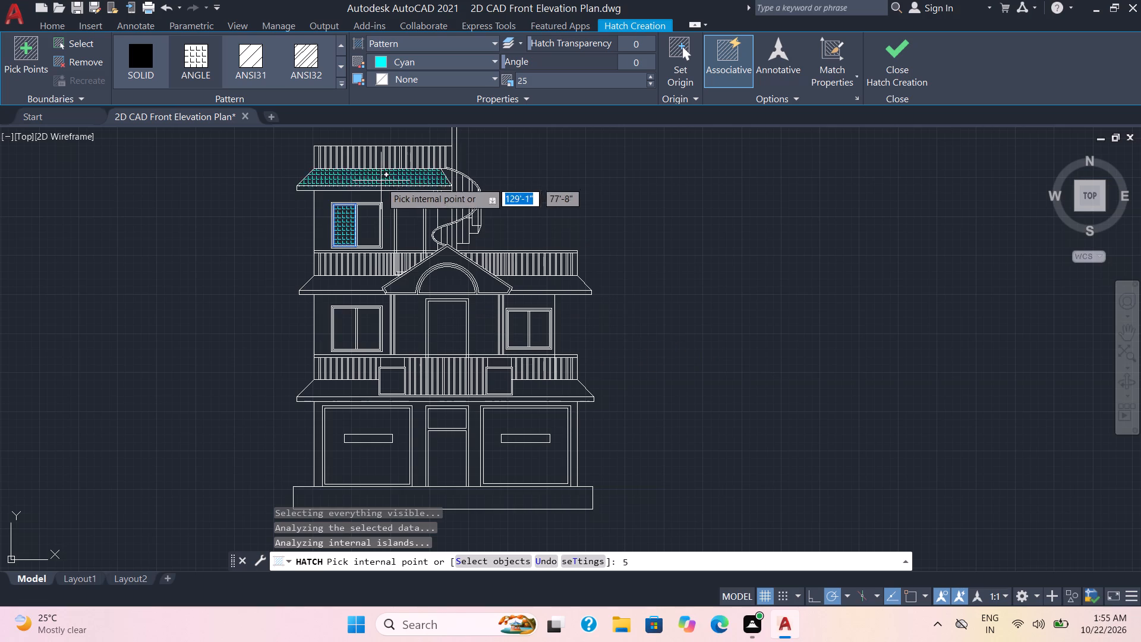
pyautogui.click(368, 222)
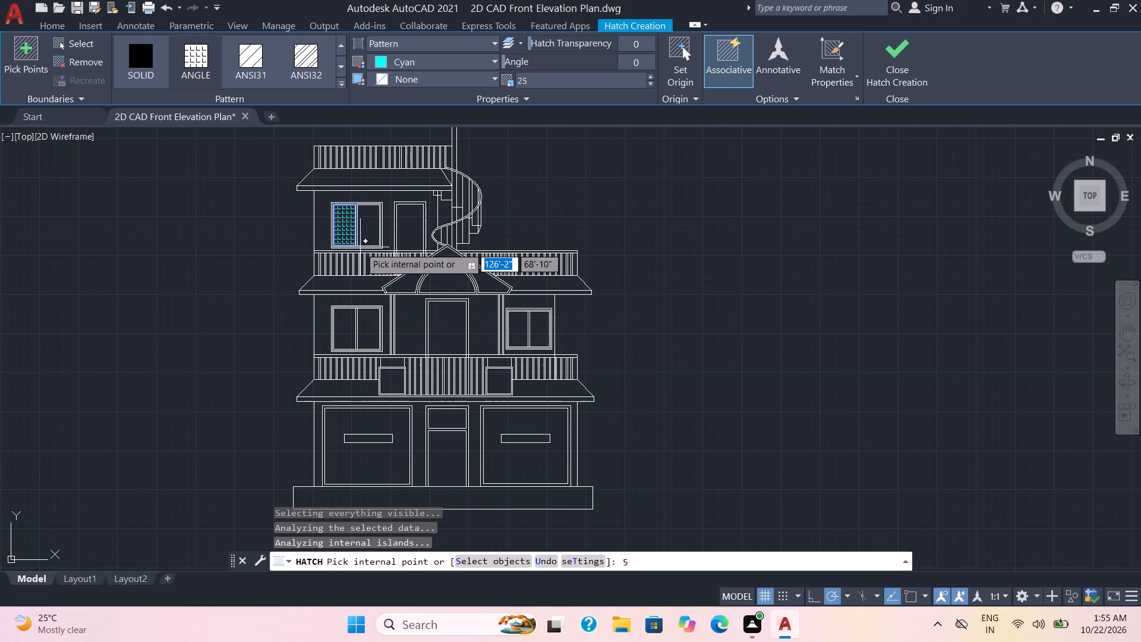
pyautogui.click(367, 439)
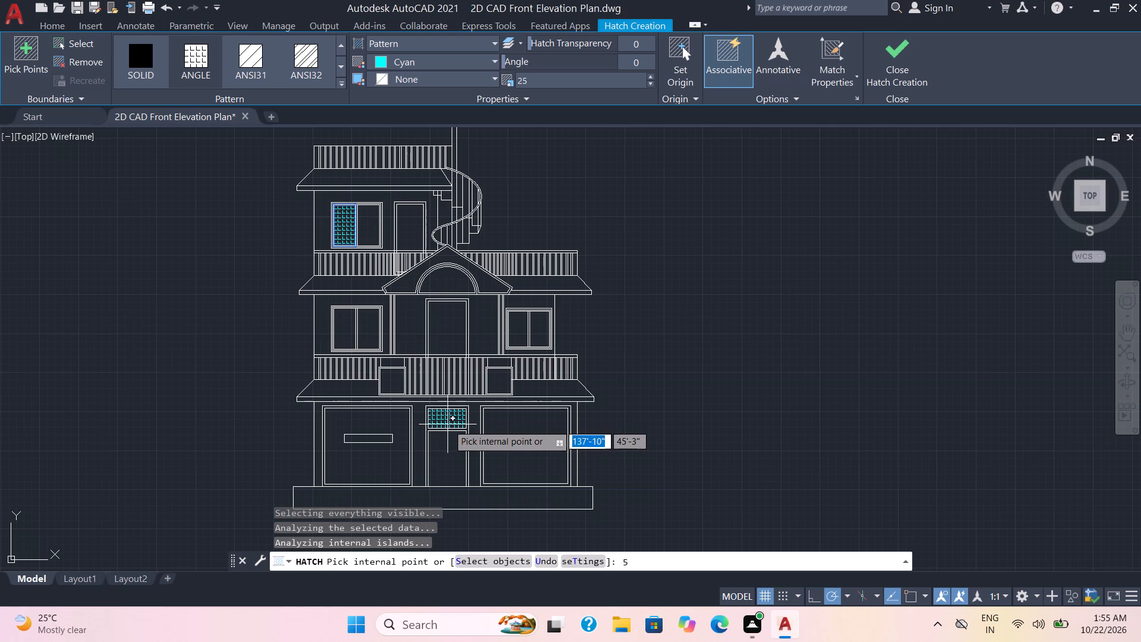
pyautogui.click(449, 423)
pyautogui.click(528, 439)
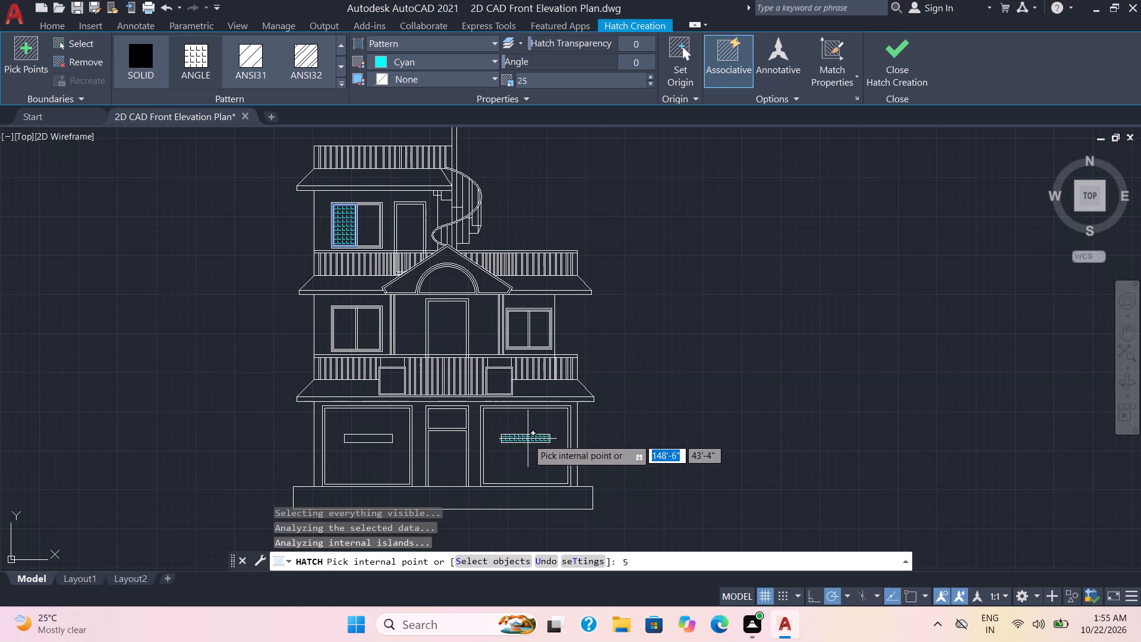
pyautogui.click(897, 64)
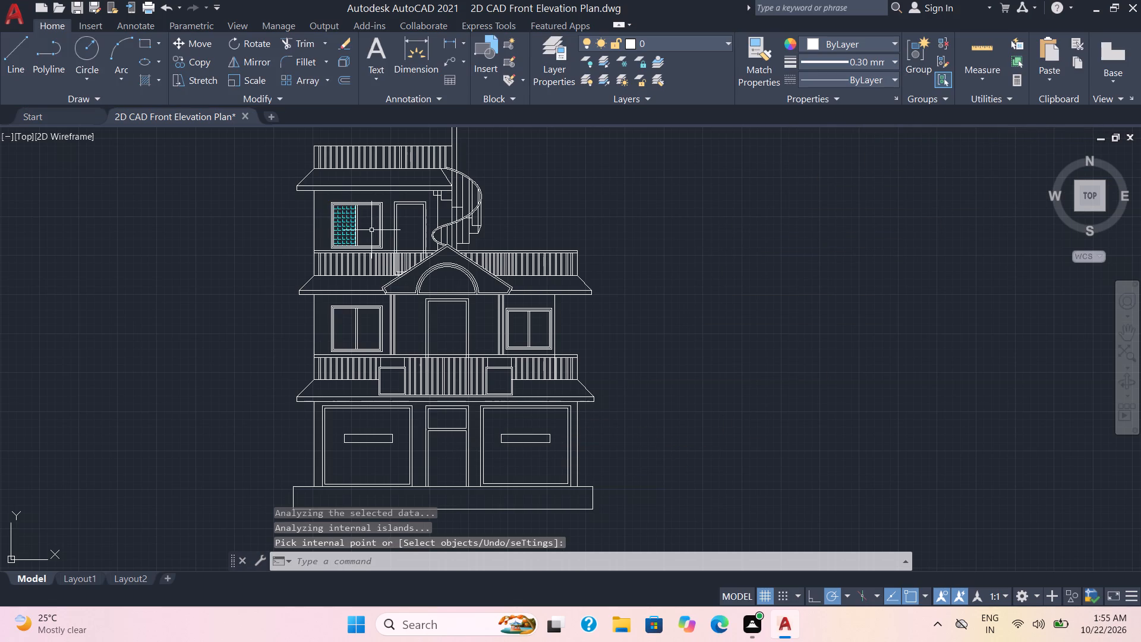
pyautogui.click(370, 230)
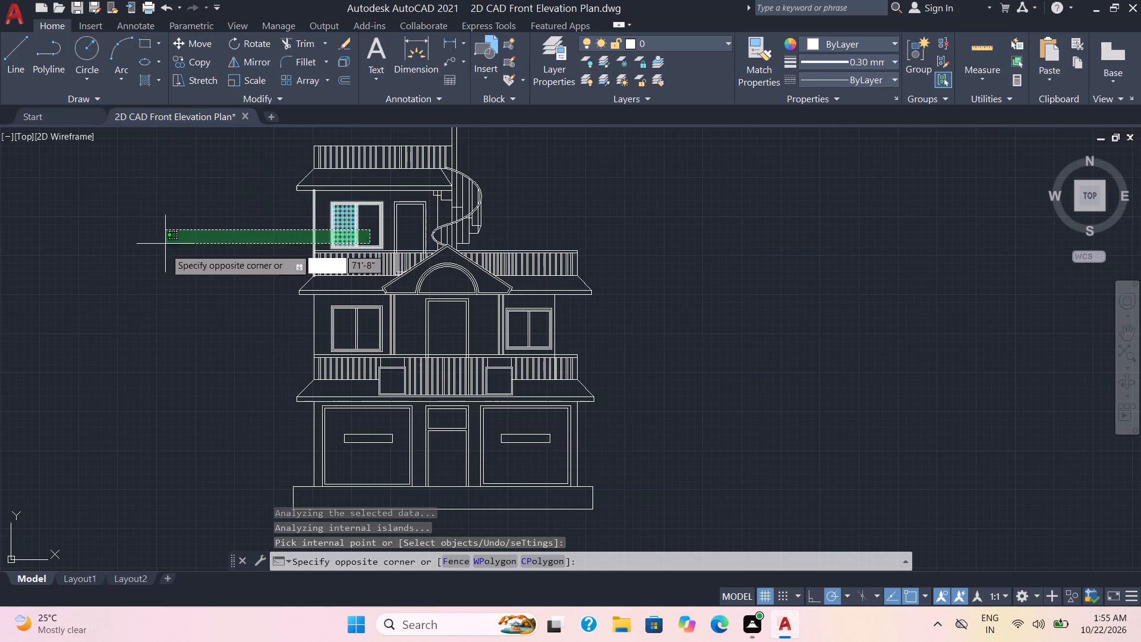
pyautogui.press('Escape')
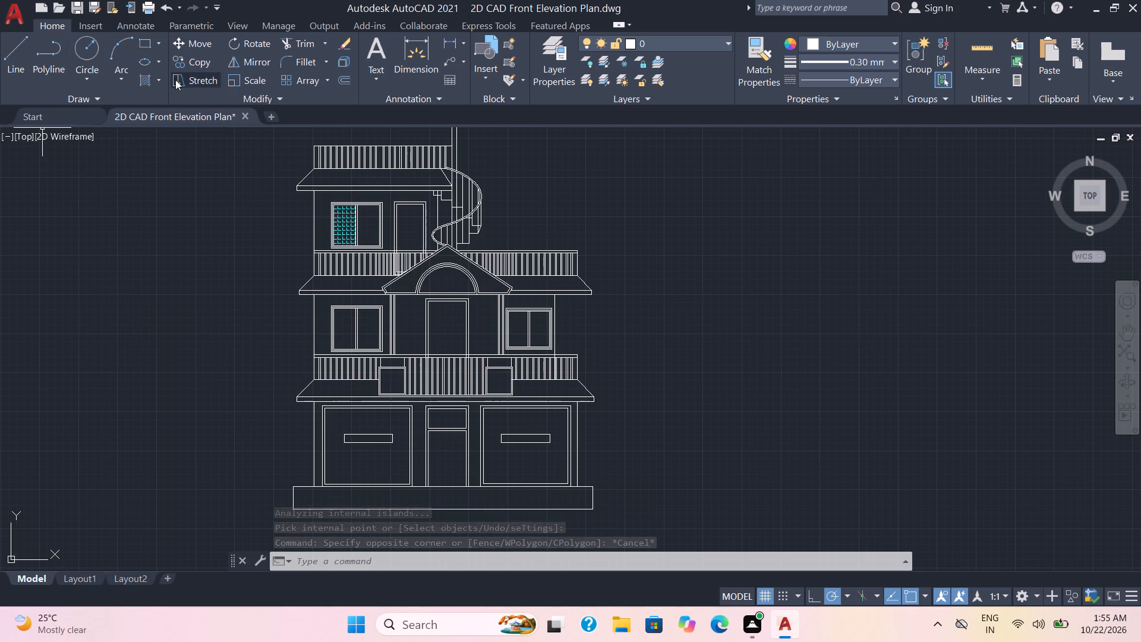
# Hatch the top-storey right pane, both middle-storey windows, gable arch, entrance transom and two narrow ground-floor rectangles with the cyan ANGLE pattern.
pyautogui.click(144, 80)
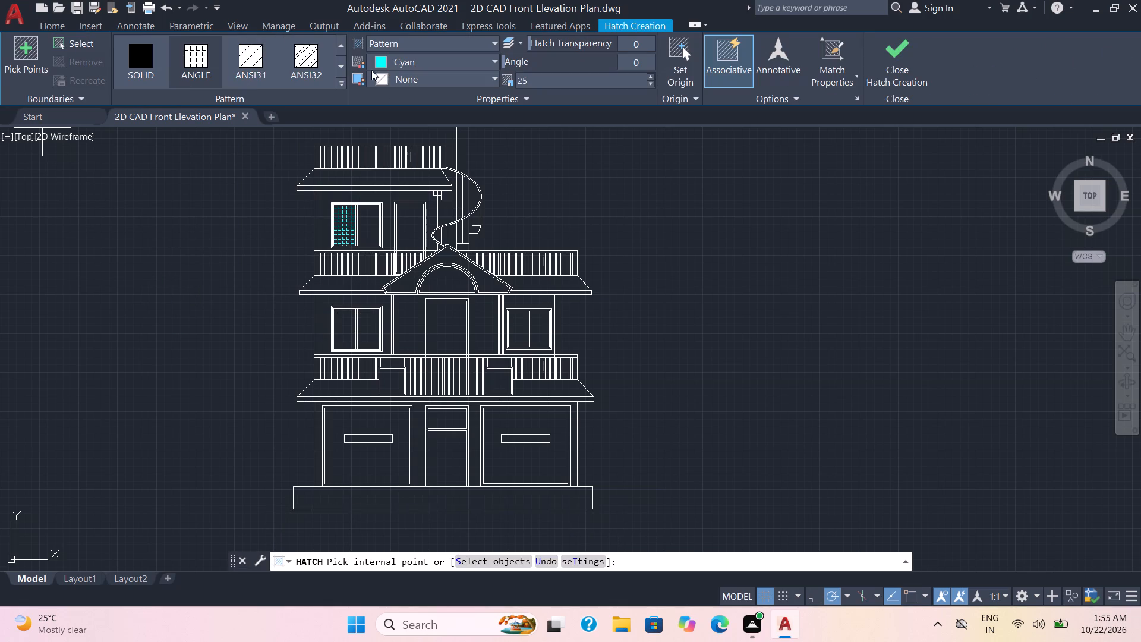
pyautogui.click(194, 55)
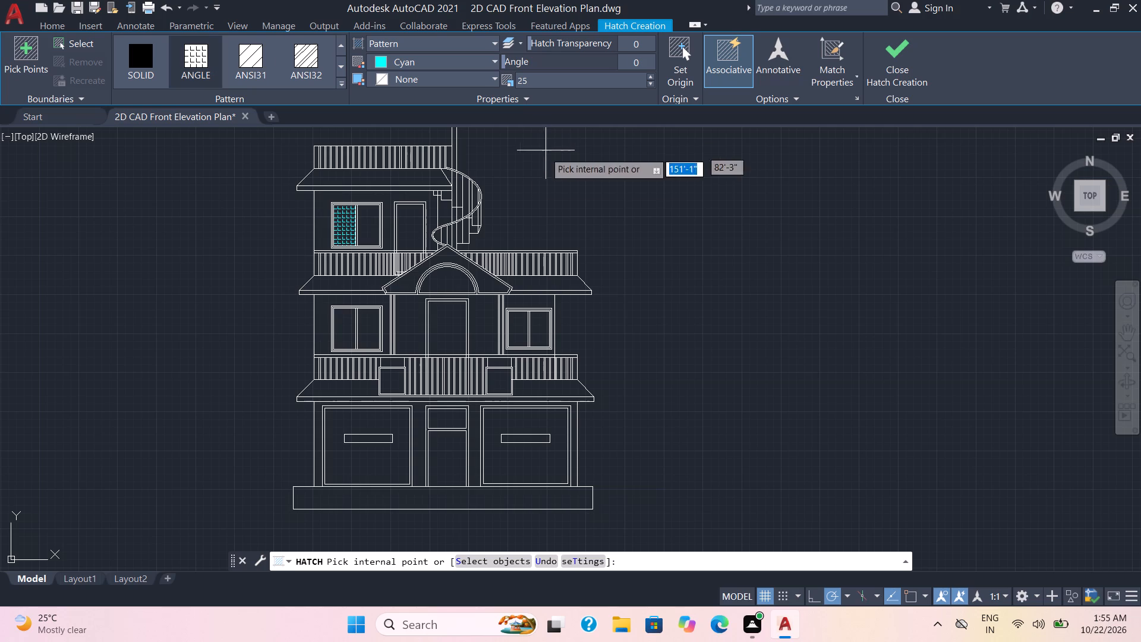
pyautogui.click(365, 221)
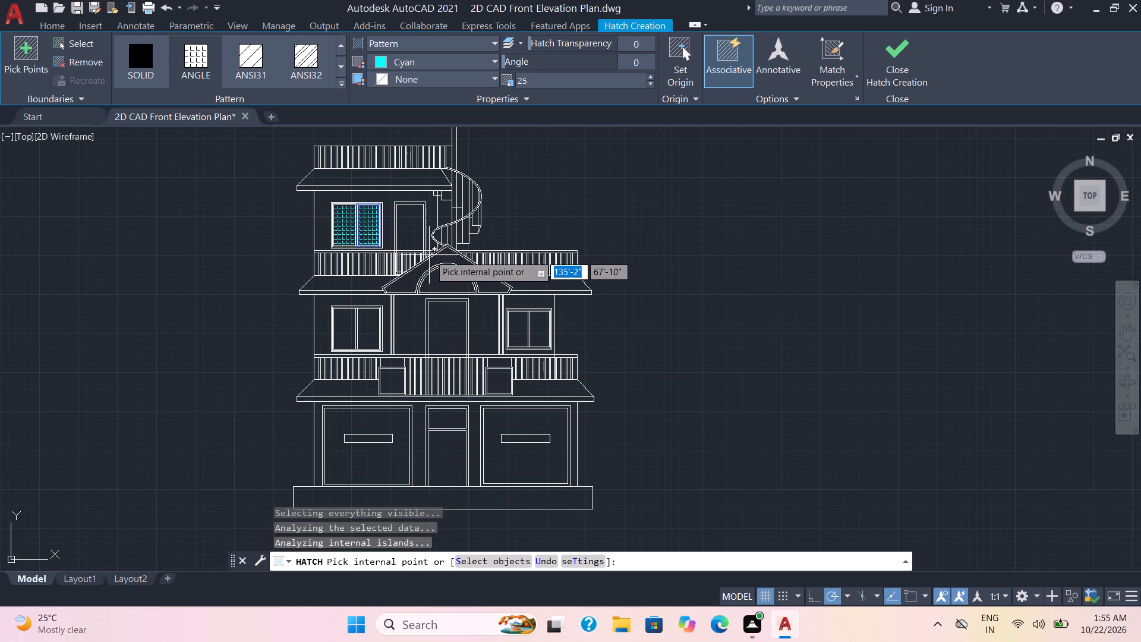
pyautogui.click(347, 329)
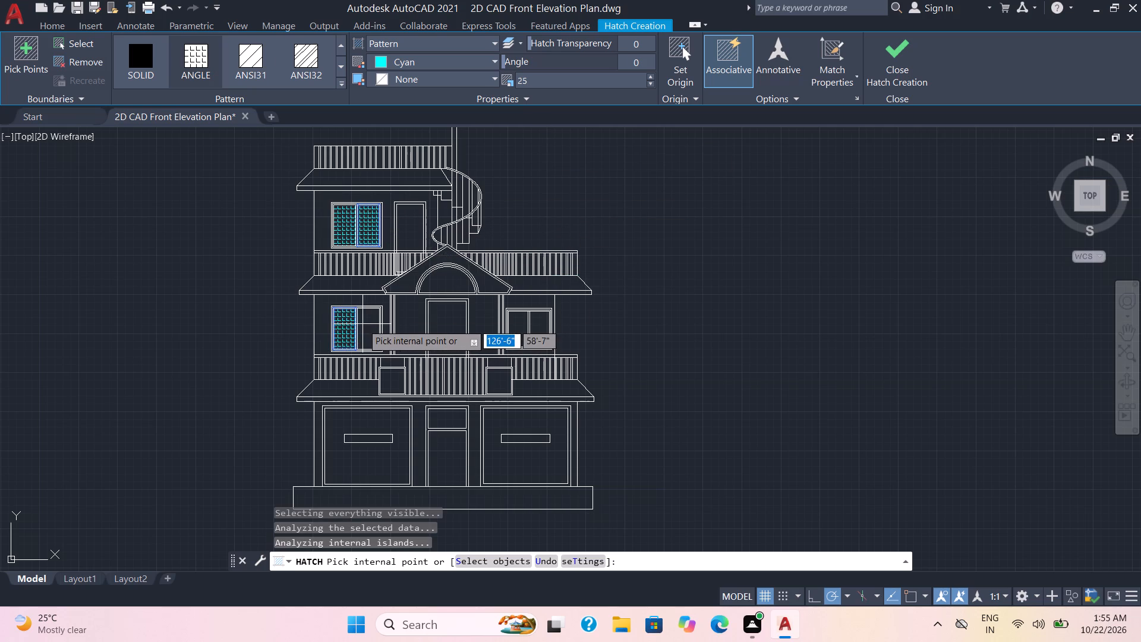
pyautogui.click(368, 326)
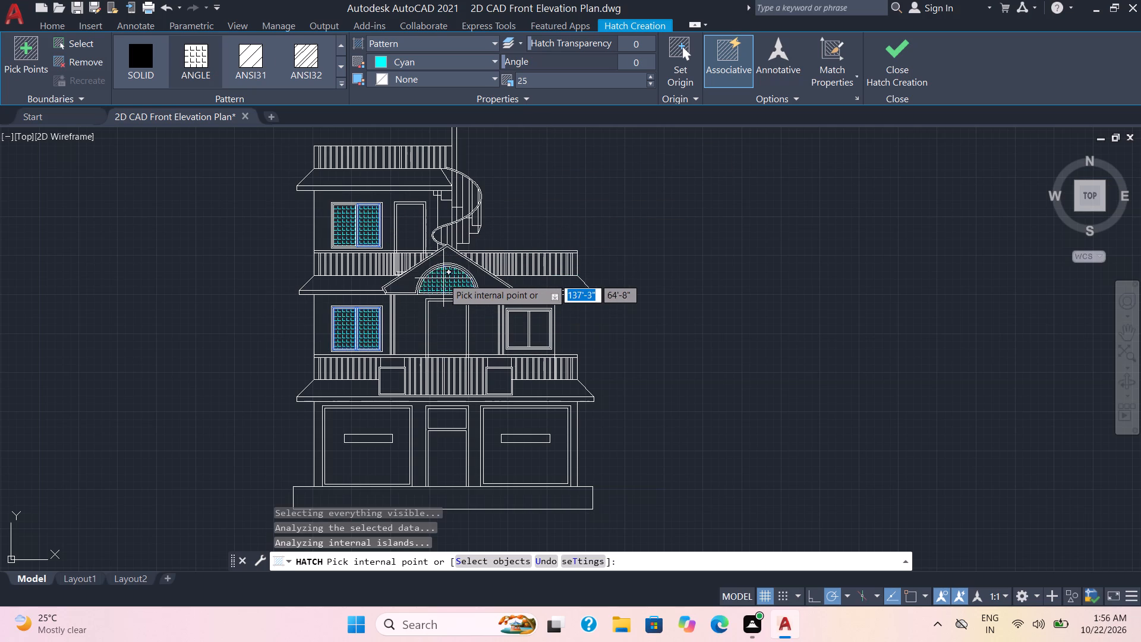
pyautogui.click(443, 278)
pyautogui.click(449, 416)
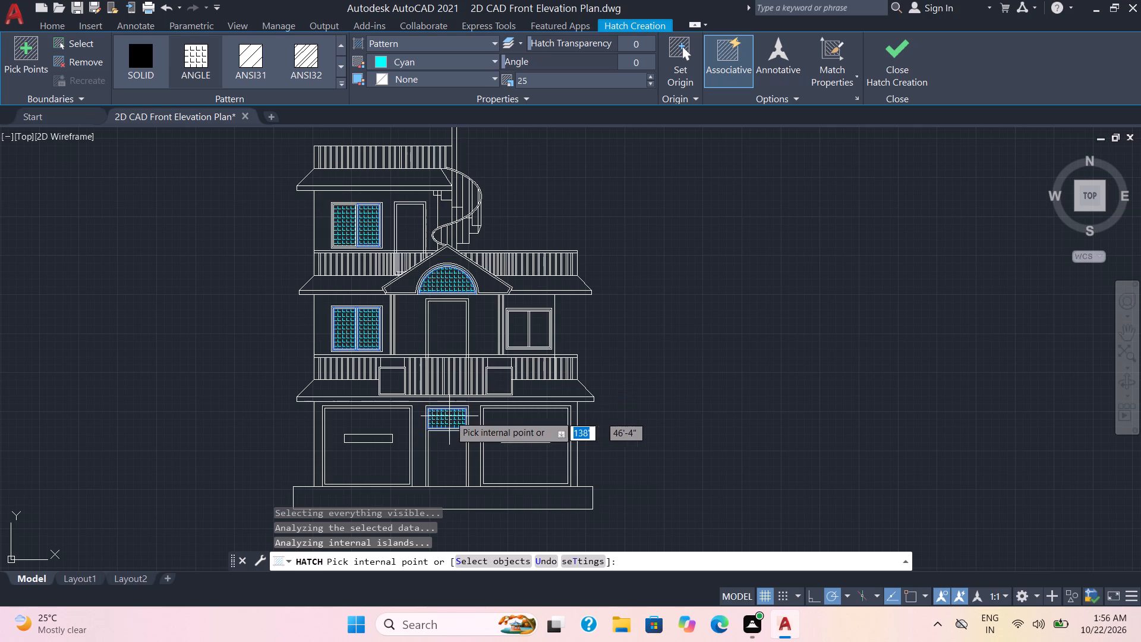
pyautogui.click(513, 331)
pyautogui.click(534, 329)
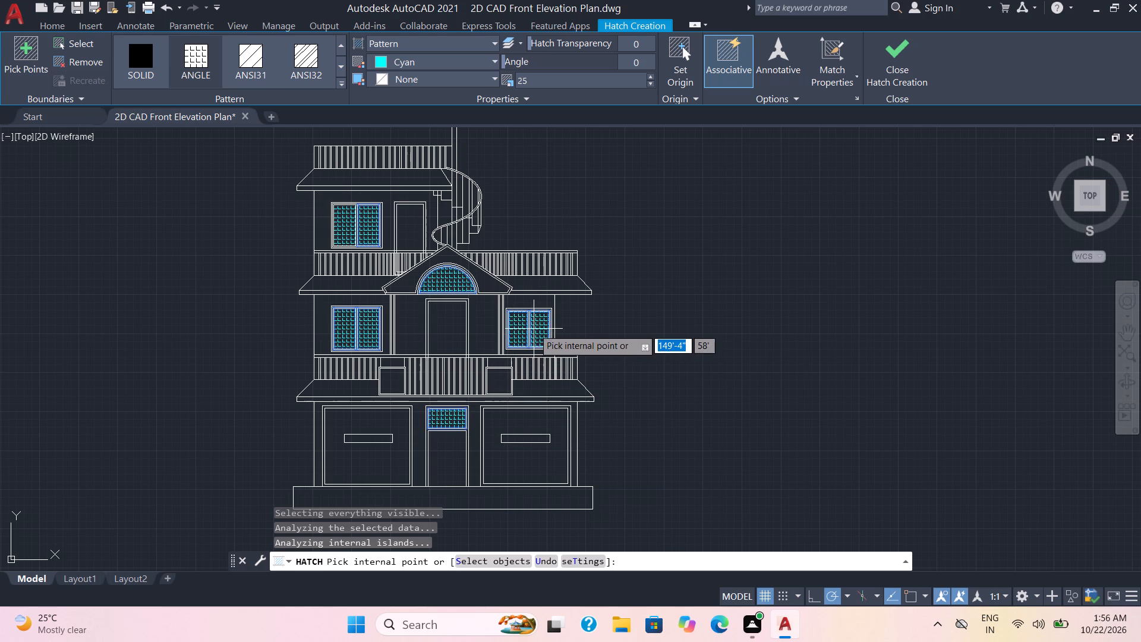
pyautogui.click(521, 440)
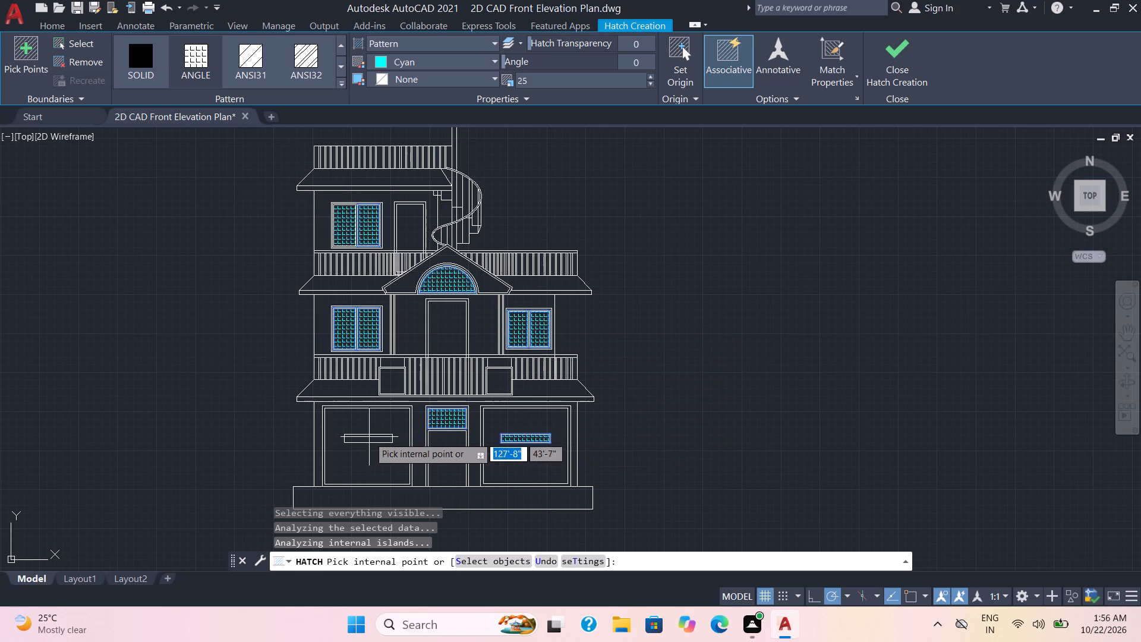
pyautogui.click(367, 442)
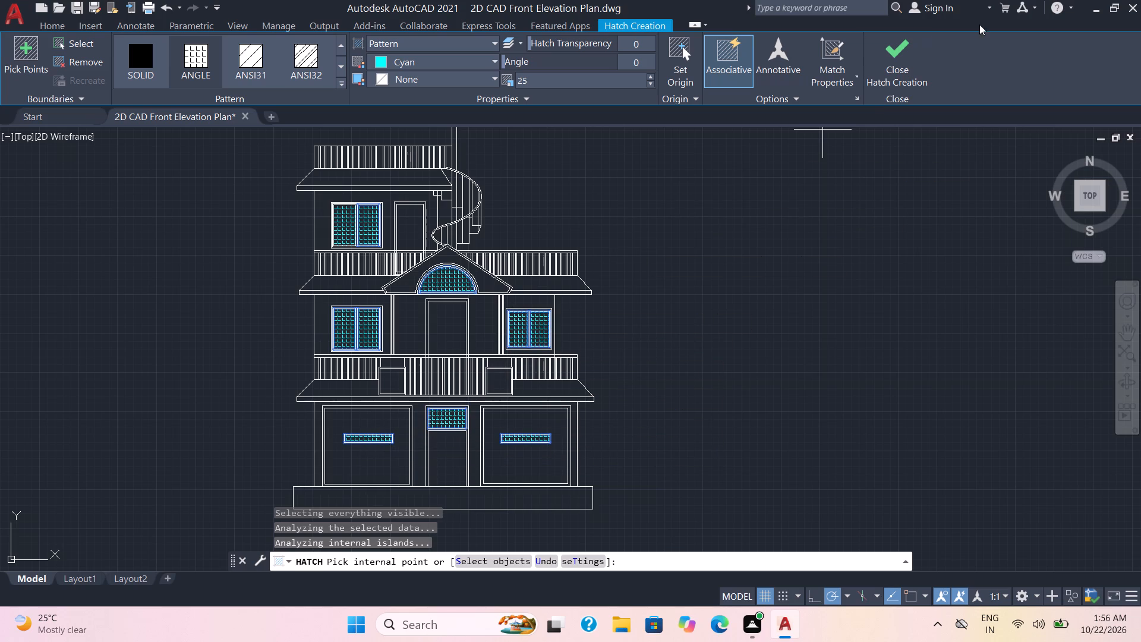
pyautogui.click(899, 58)
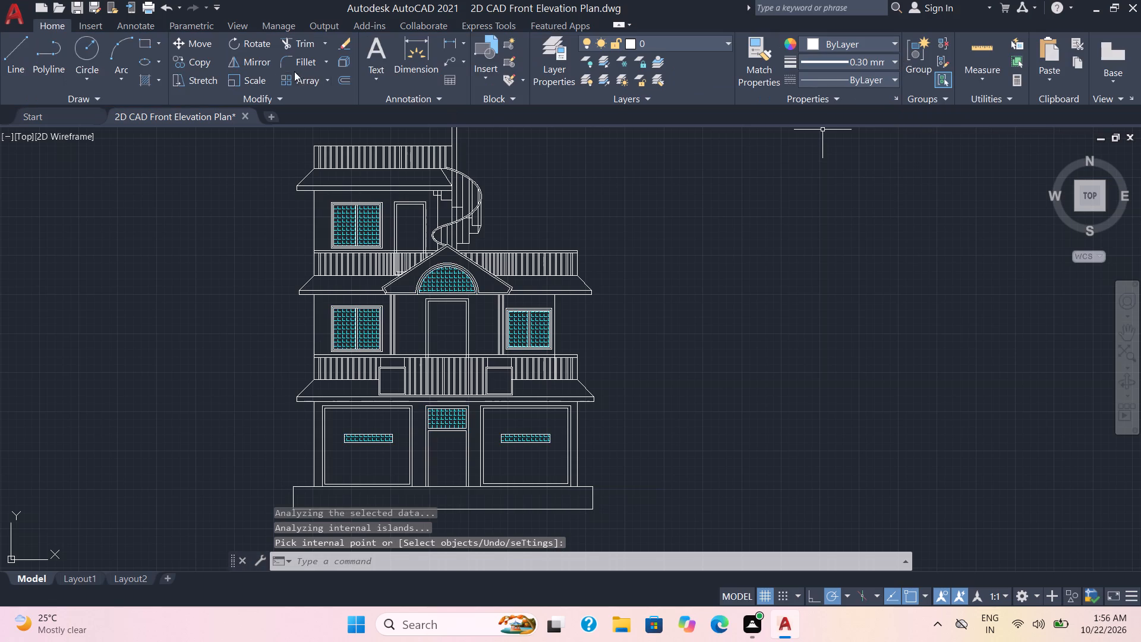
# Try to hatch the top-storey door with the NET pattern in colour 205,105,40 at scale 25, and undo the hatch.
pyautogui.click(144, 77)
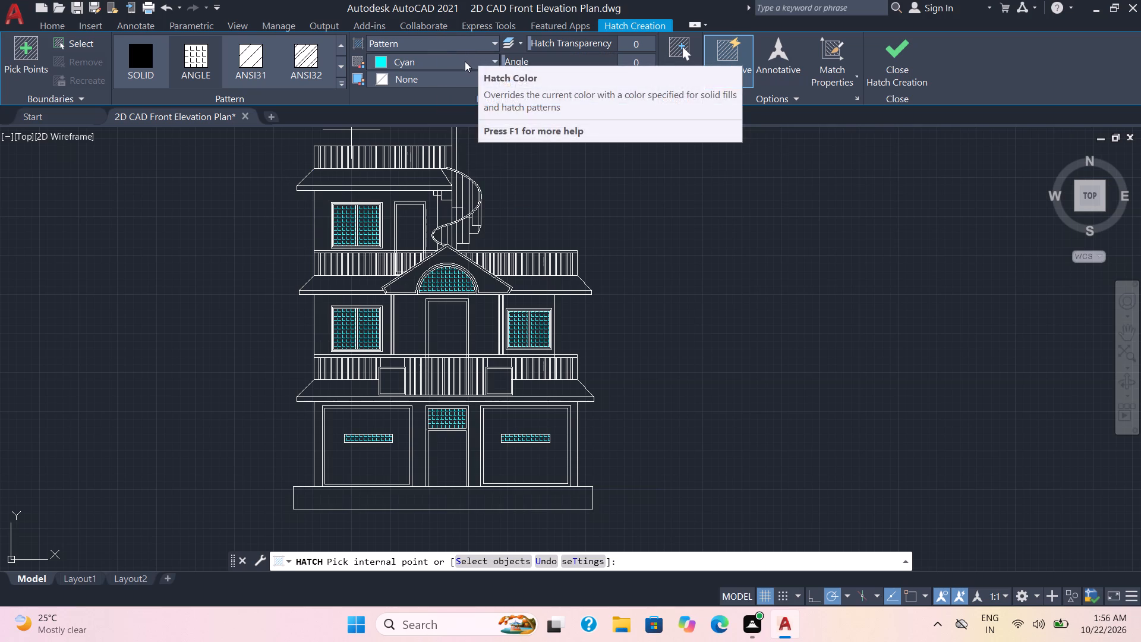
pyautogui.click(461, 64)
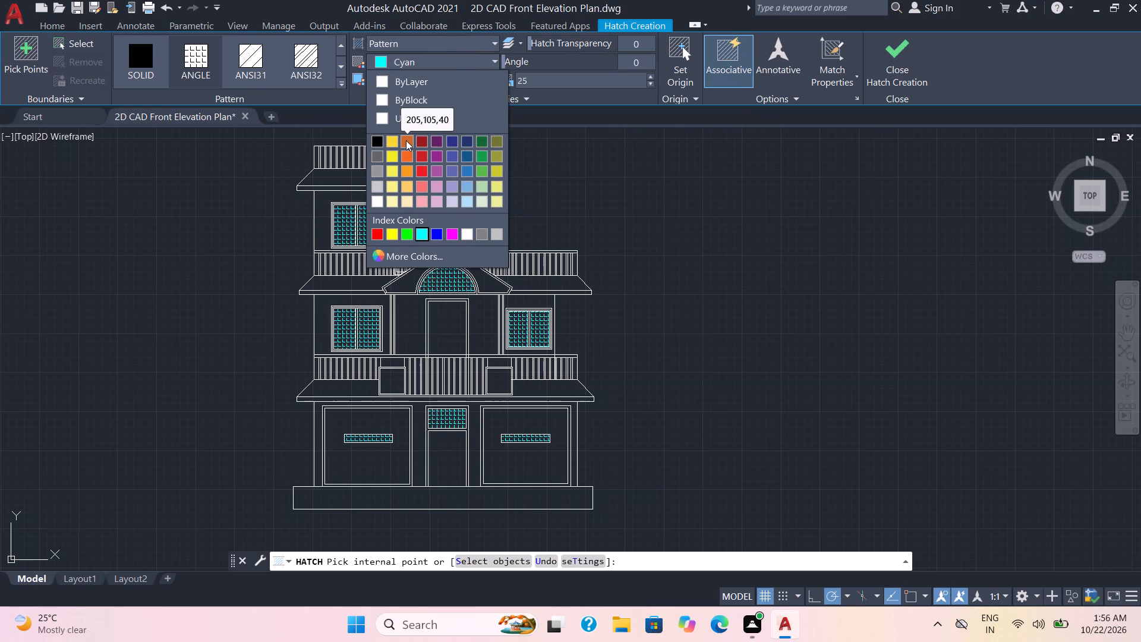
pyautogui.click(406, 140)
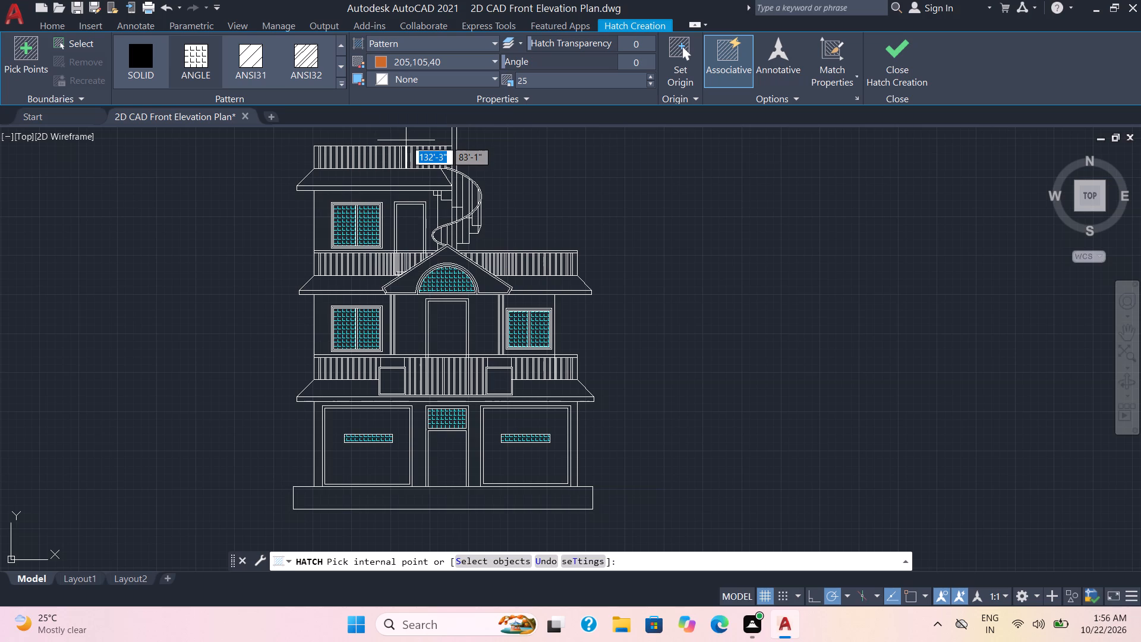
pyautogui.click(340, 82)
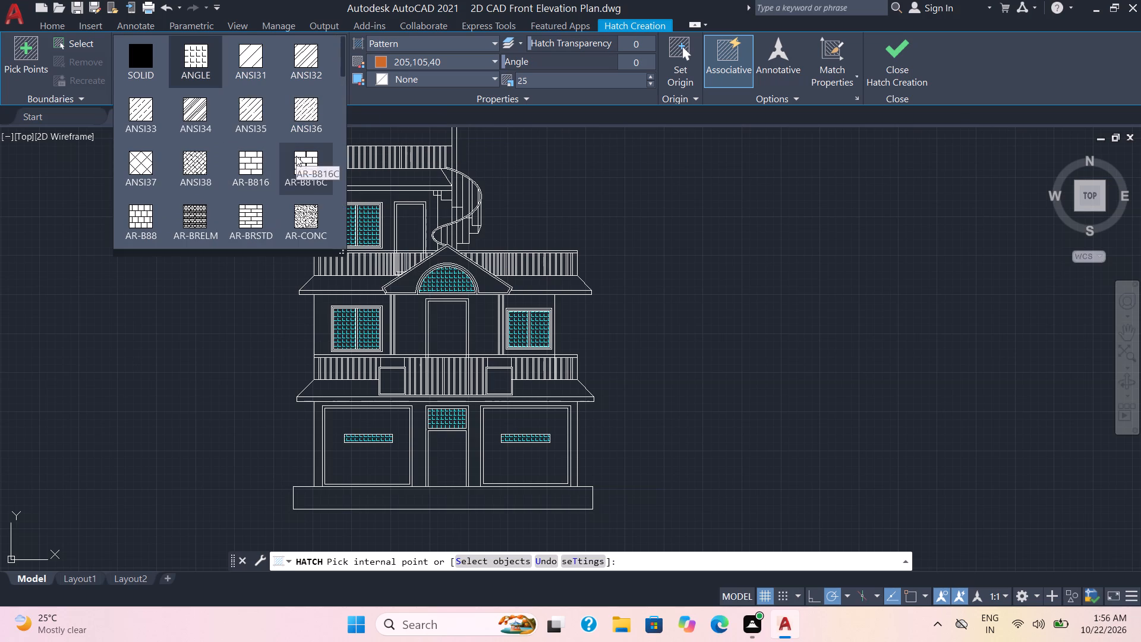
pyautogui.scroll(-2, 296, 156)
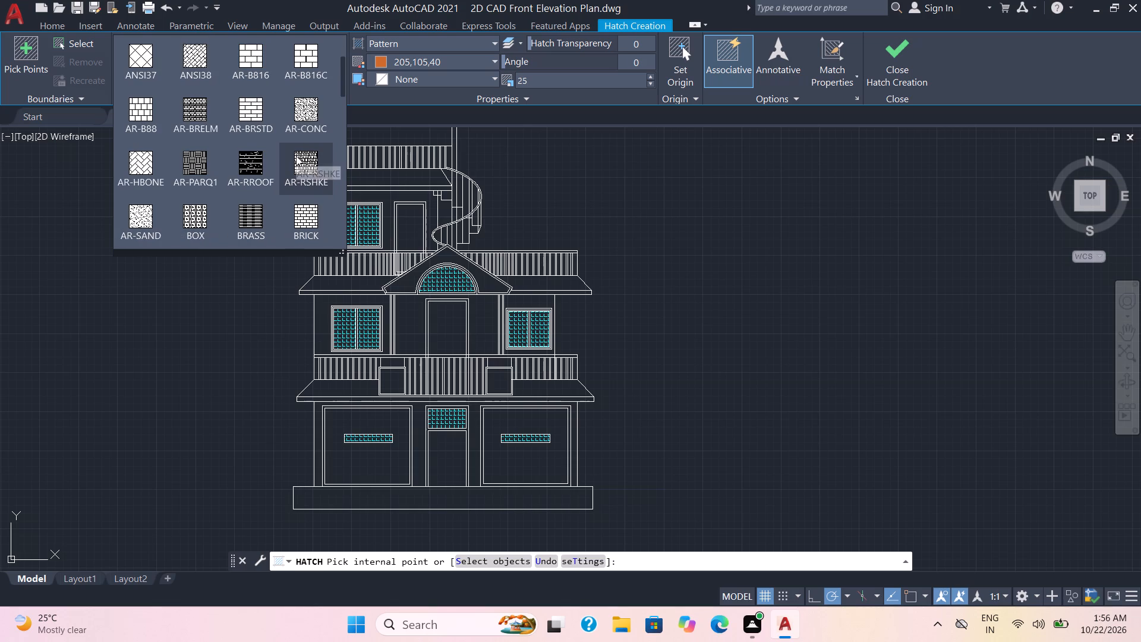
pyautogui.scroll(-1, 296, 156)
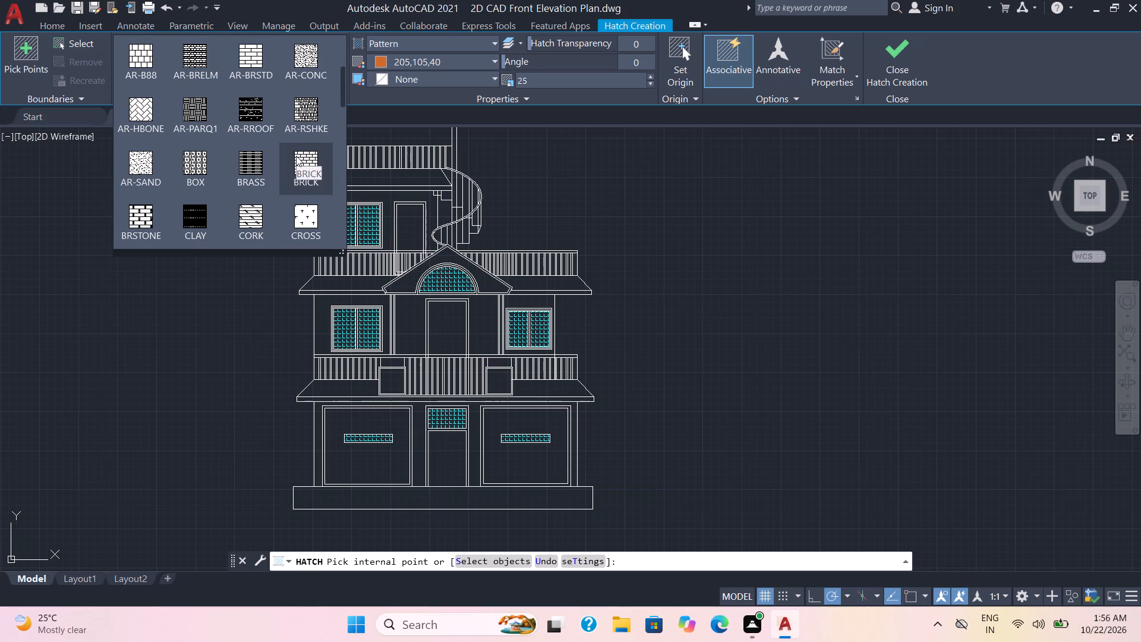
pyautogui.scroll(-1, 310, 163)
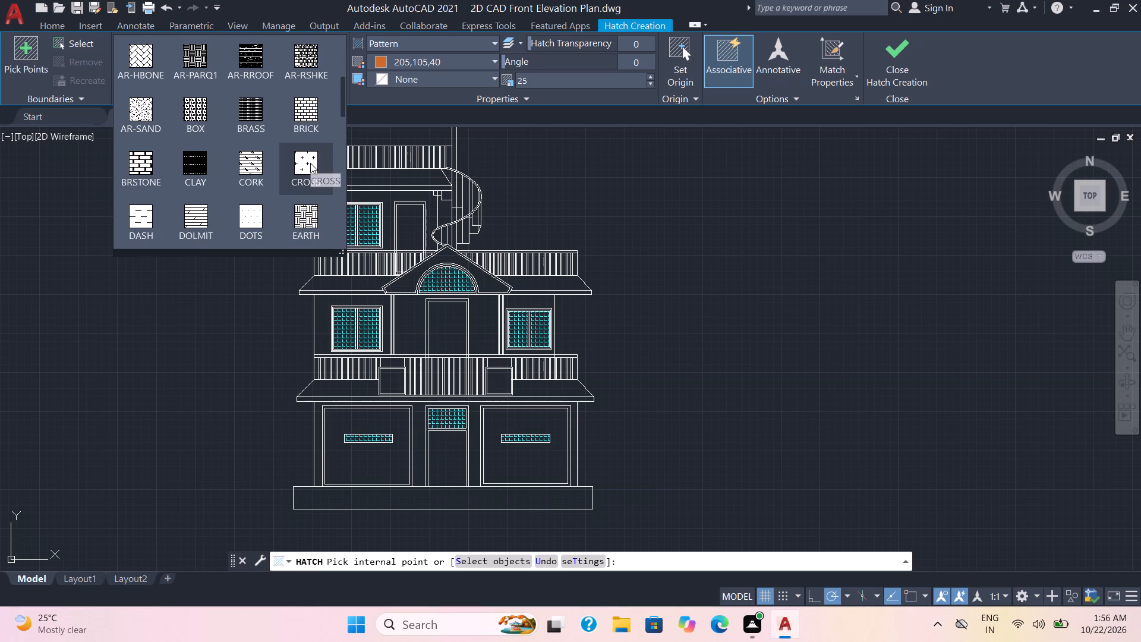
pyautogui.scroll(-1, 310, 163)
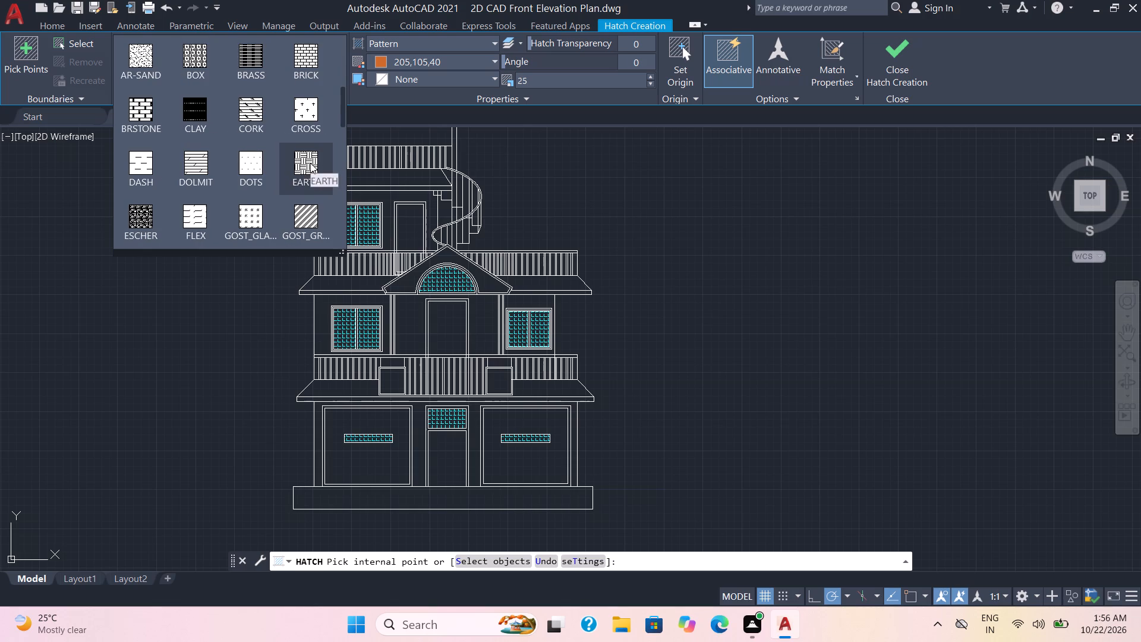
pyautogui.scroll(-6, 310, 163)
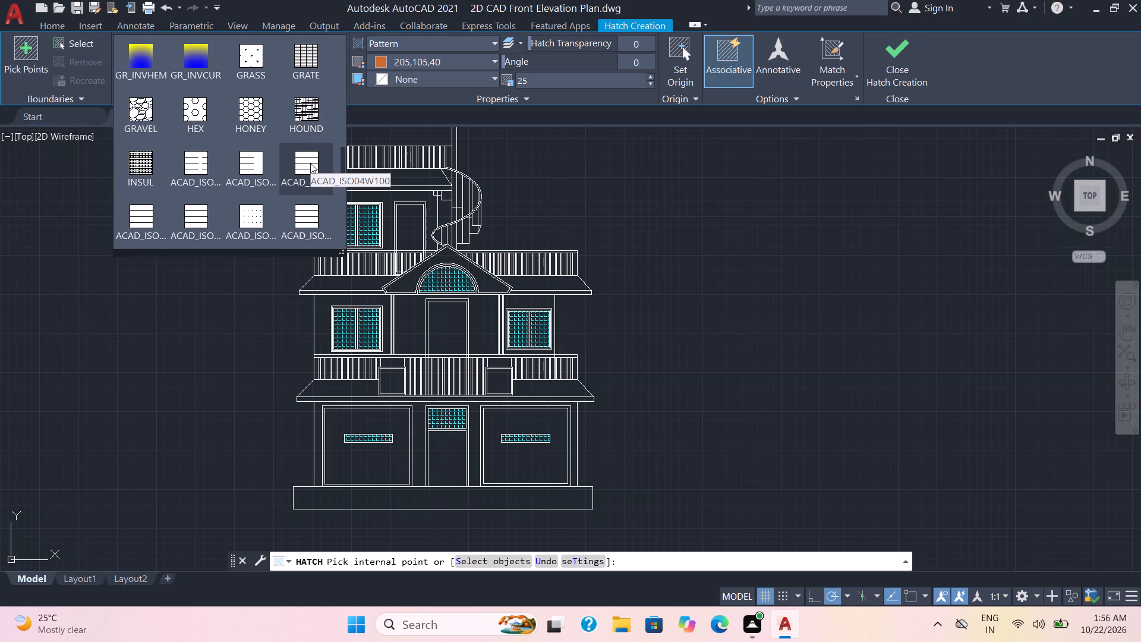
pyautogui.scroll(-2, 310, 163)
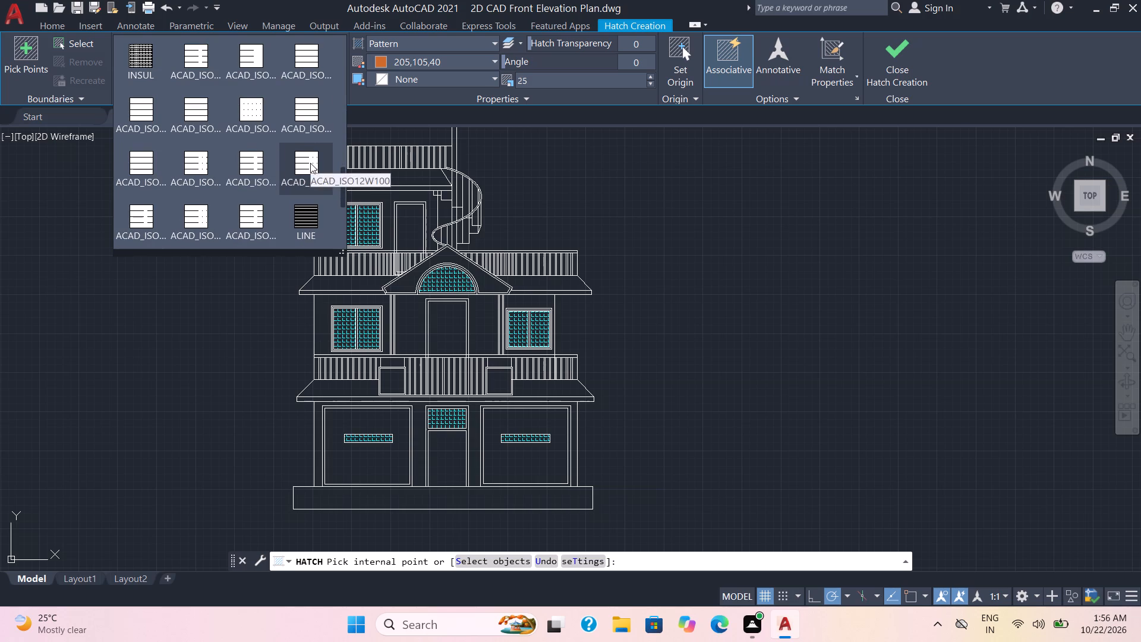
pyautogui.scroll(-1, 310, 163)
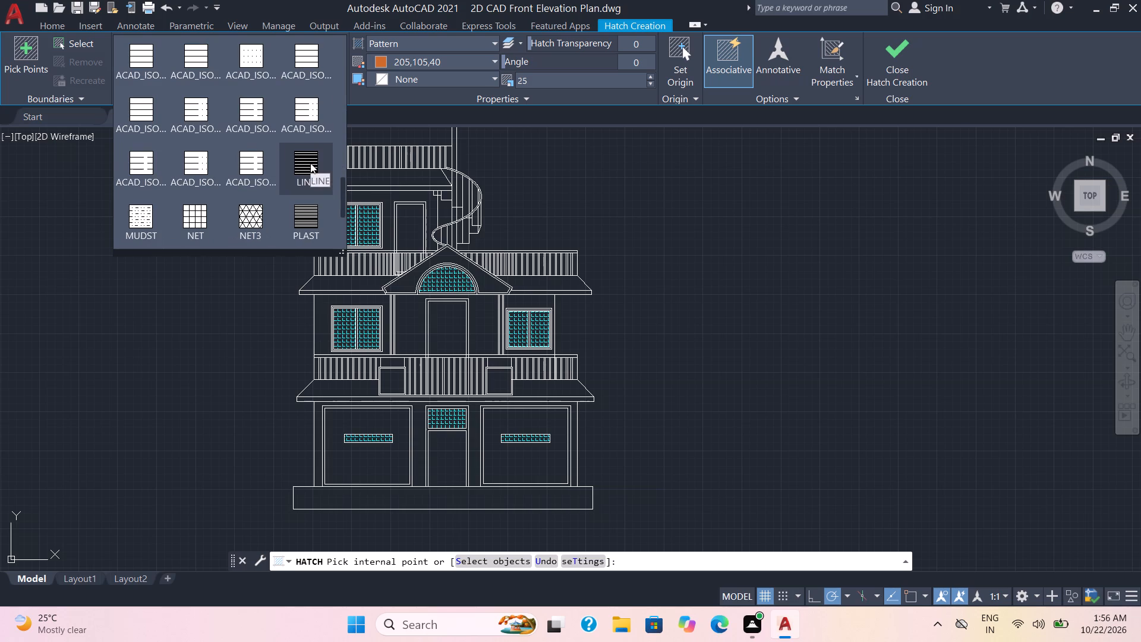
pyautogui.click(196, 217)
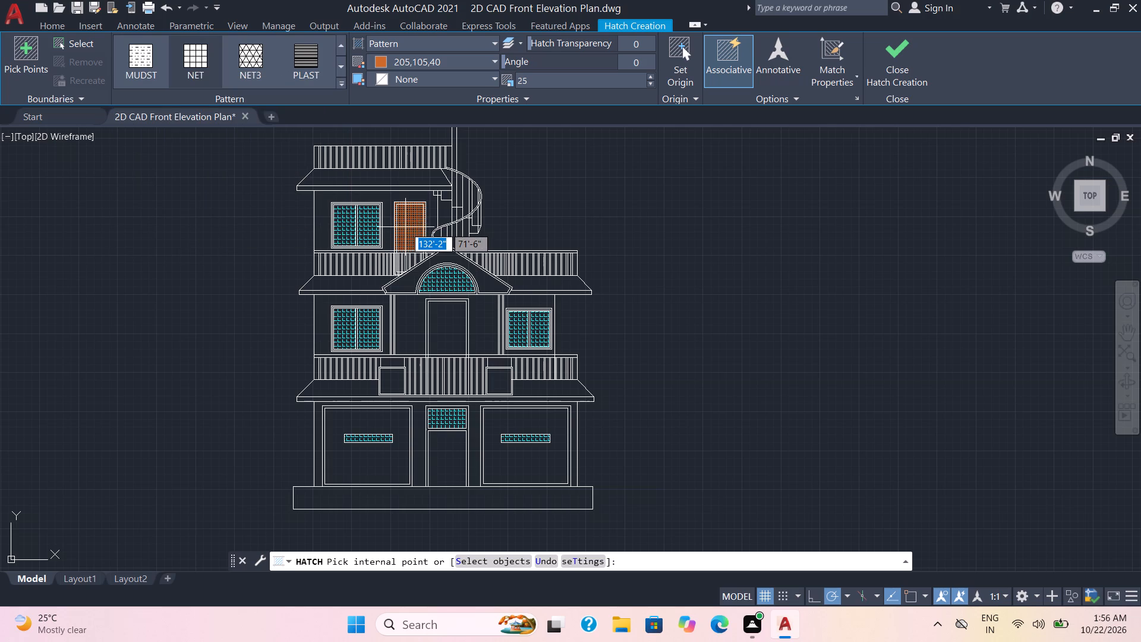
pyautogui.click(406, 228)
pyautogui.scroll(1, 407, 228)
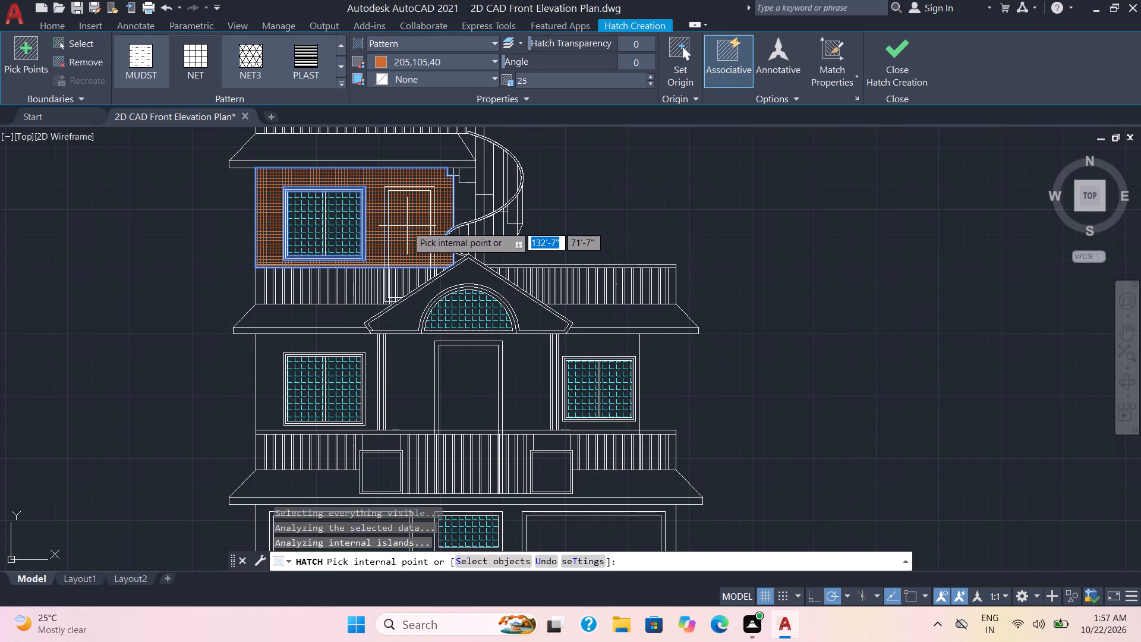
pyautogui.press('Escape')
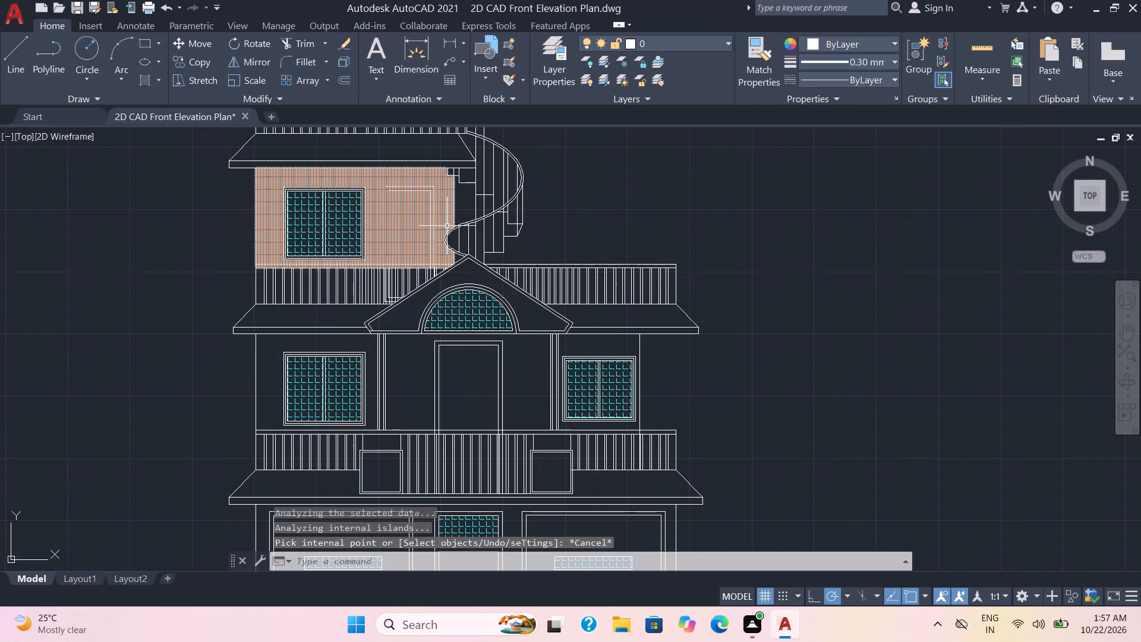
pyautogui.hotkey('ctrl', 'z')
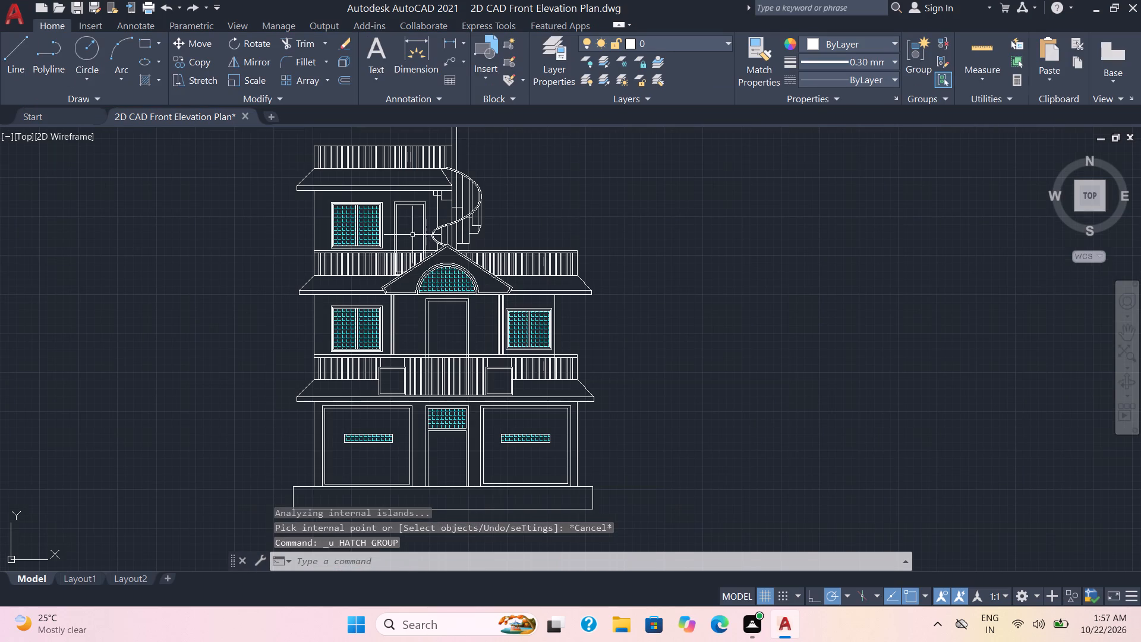
# Hatch the two large ground-floor panels around the narrow cyan rectangles with an ACAD_ISO line pattern in colour 205,105,40 at scale 50.
pyautogui.click(146, 78)
pyautogui.click(455, 61)
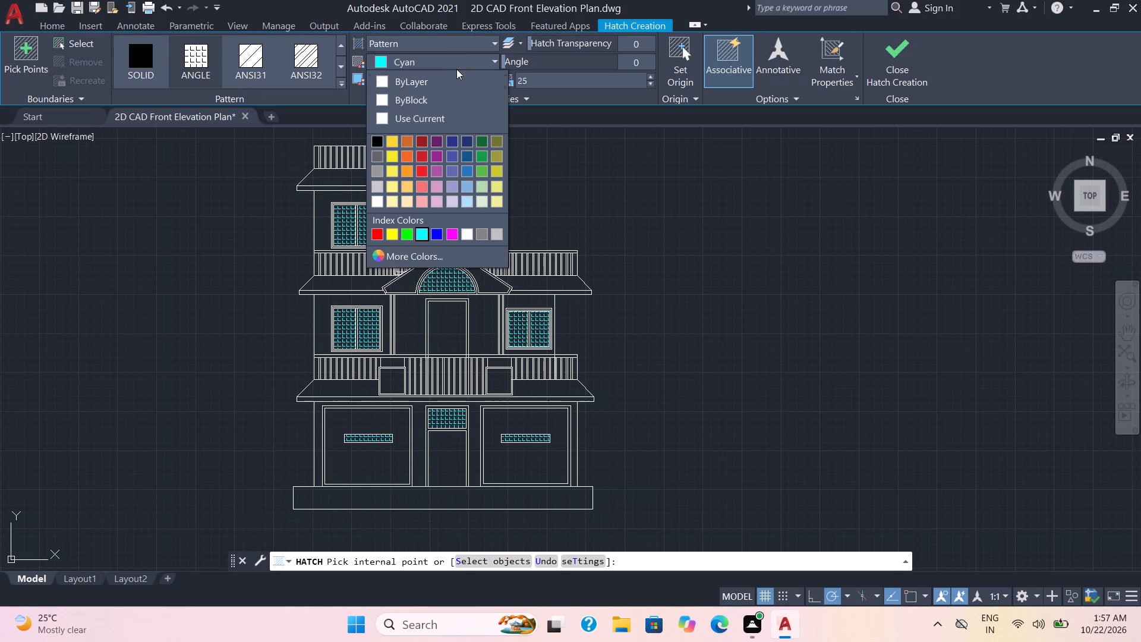
pyautogui.click(408, 136)
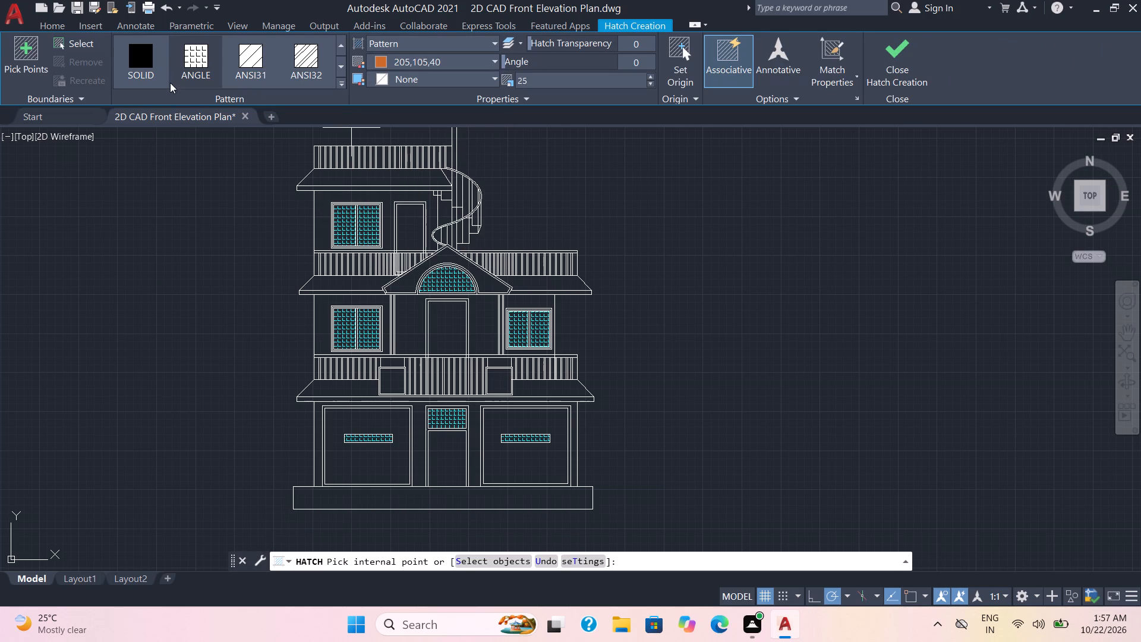
pyautogui.click(345, 84)
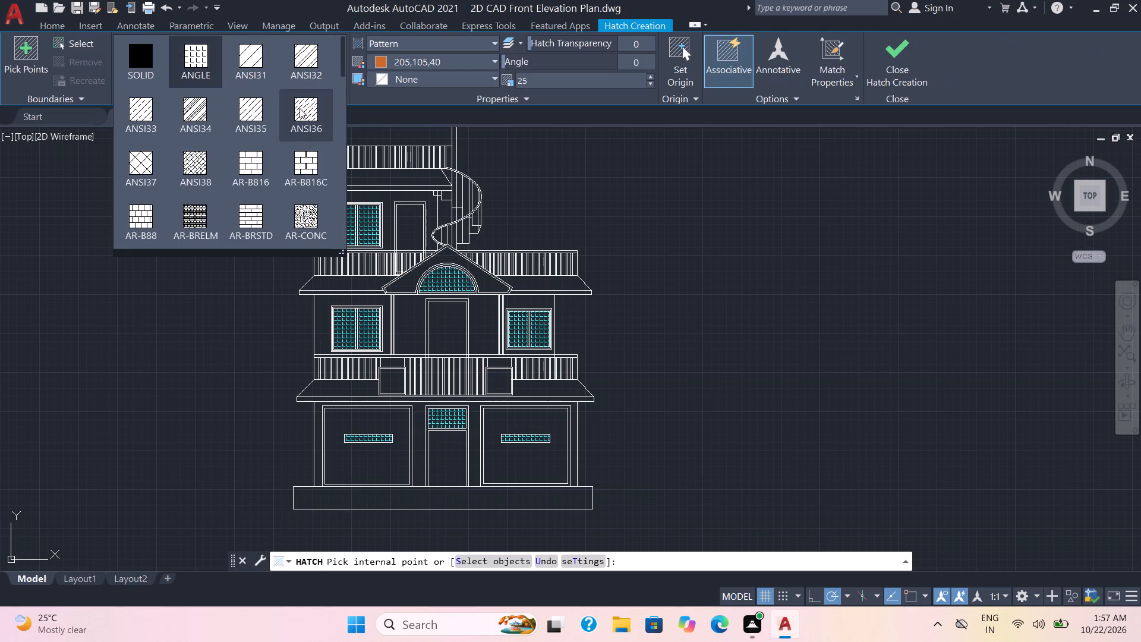
pyautogui.scroll(-18, 263, 144)
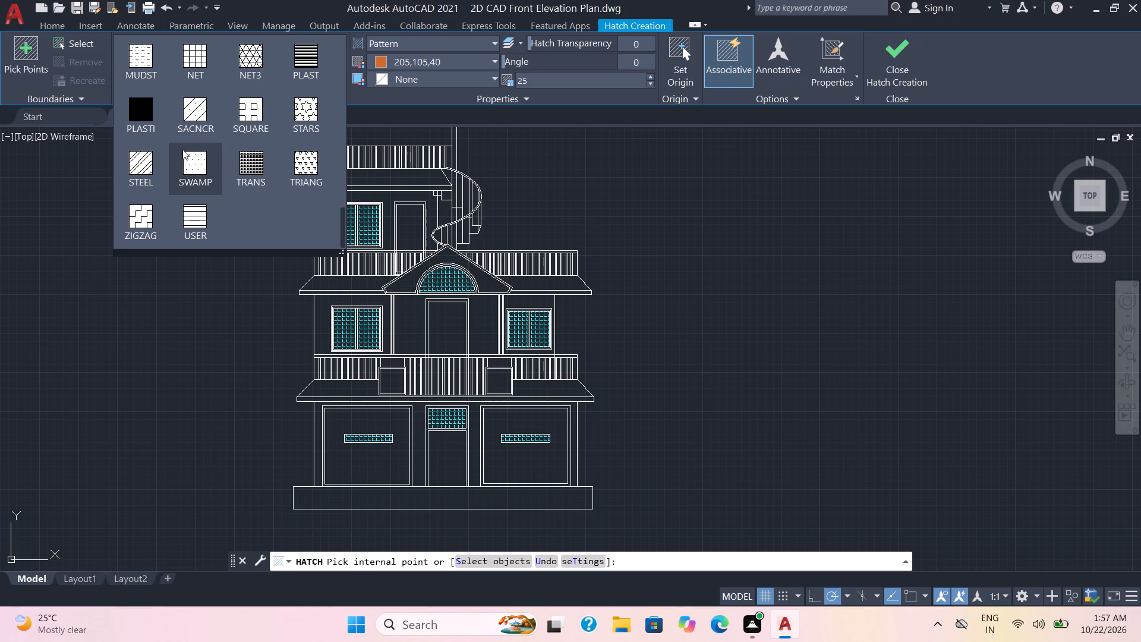
pyautogui.scroll(2, 256, 140)
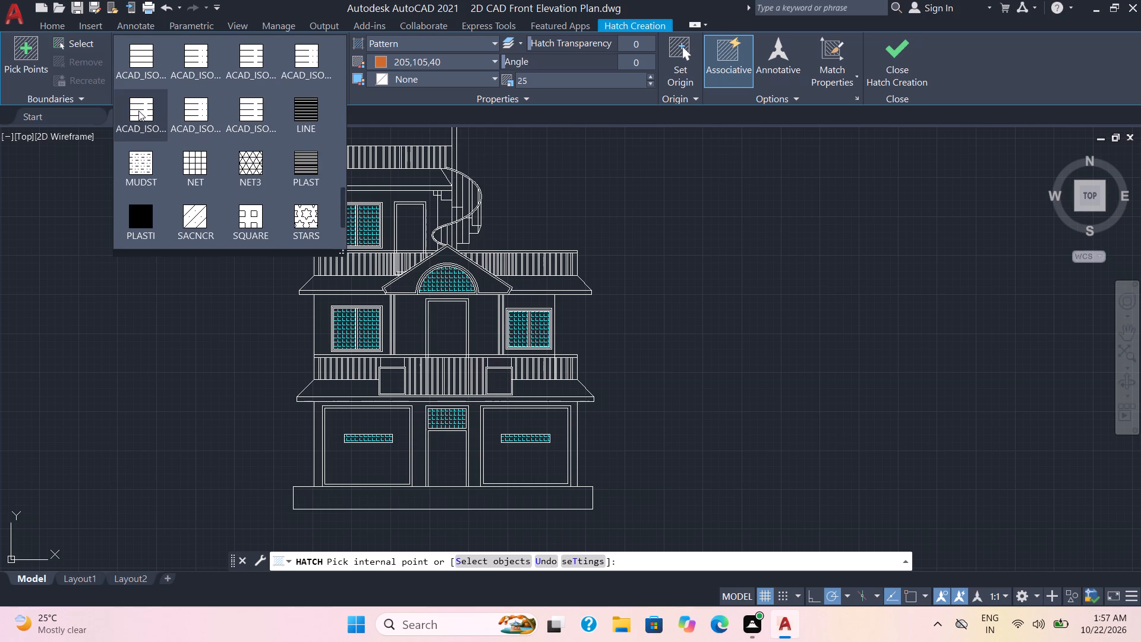
pyautogui.click(138, 58)
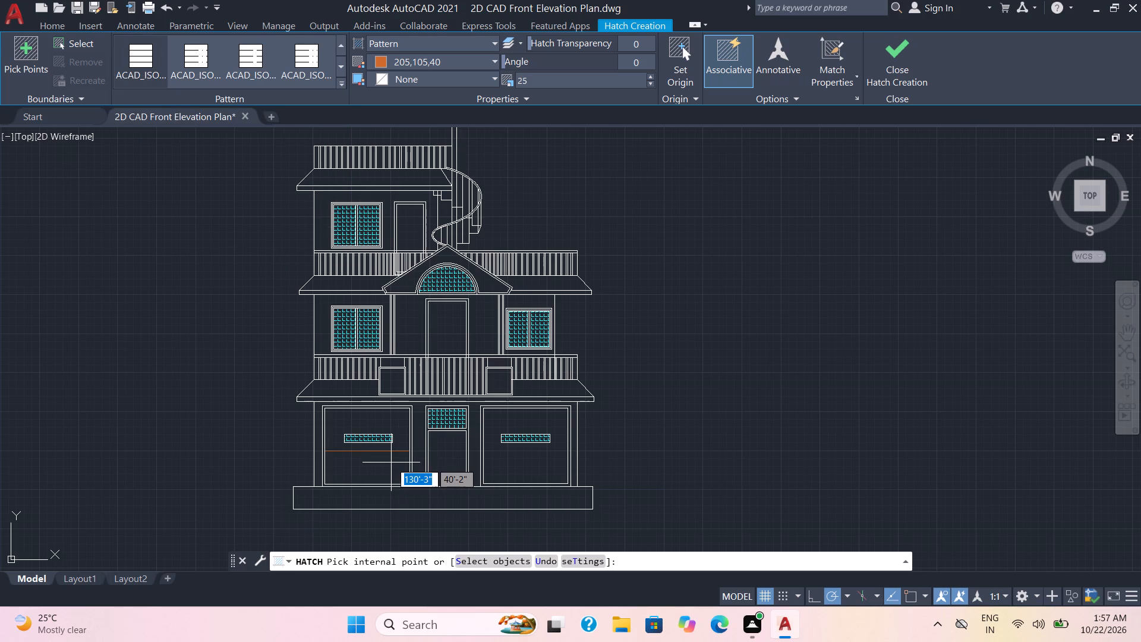
pyautogui.click(391, 462)
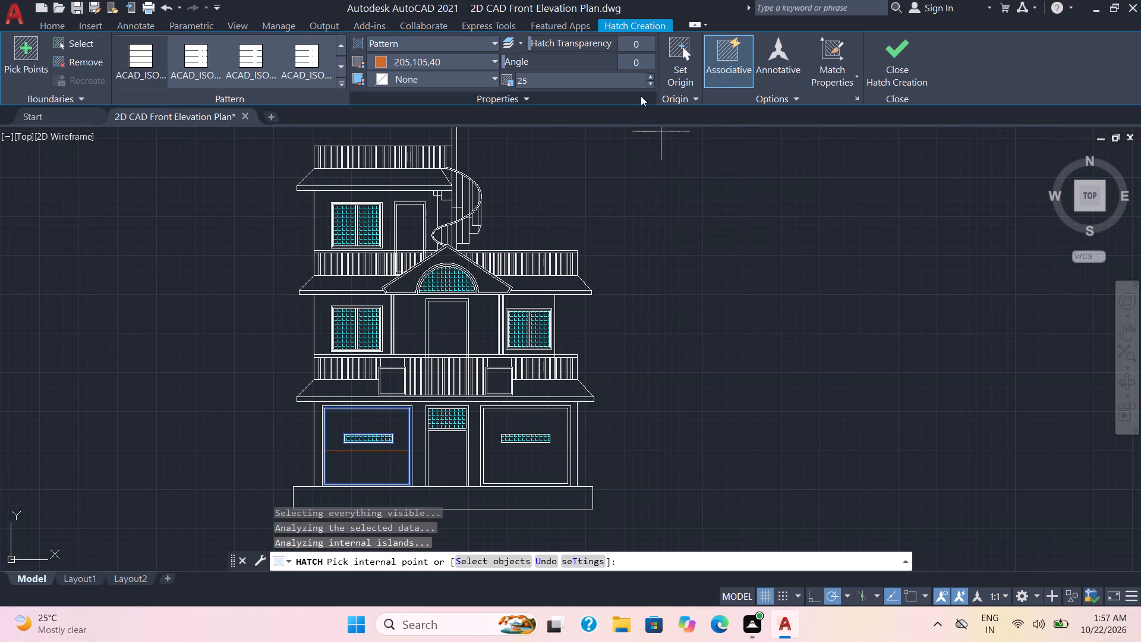
pyautogui.click(520, 462)
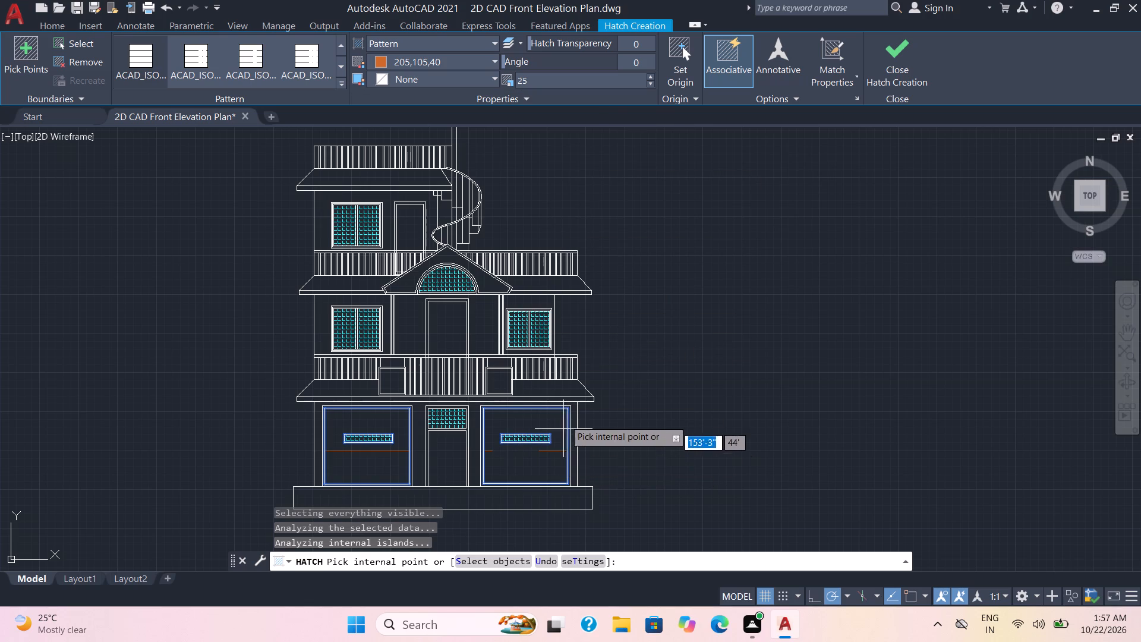
pyautogui.click(573, 77)
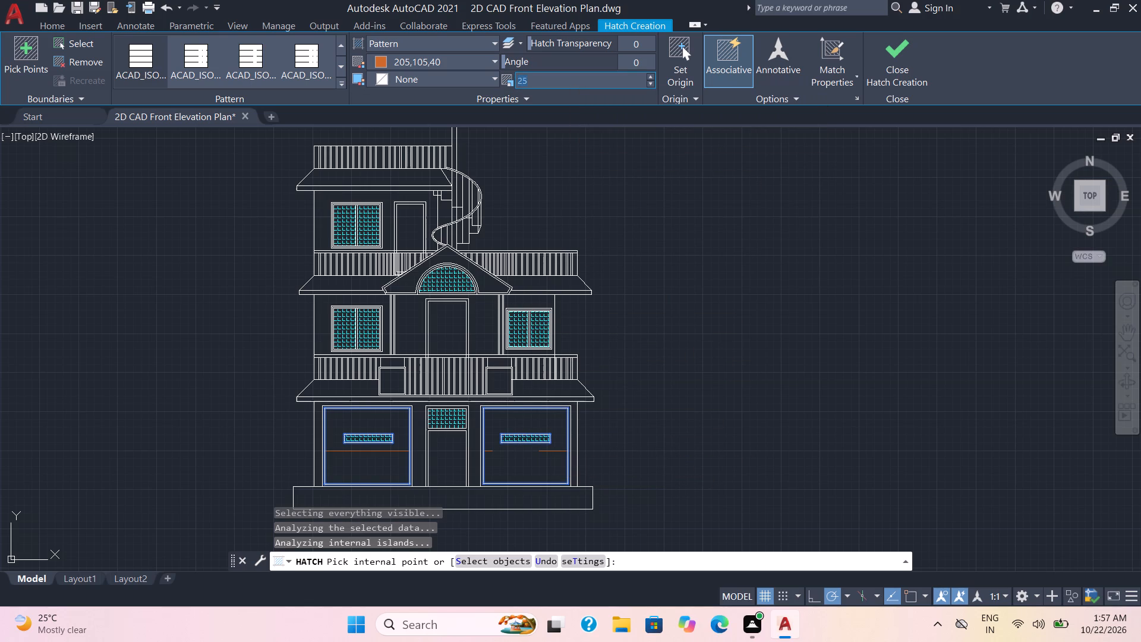
pyautogui.write('50')
pyautogui.press('Return')
pyautogui.press('Return')
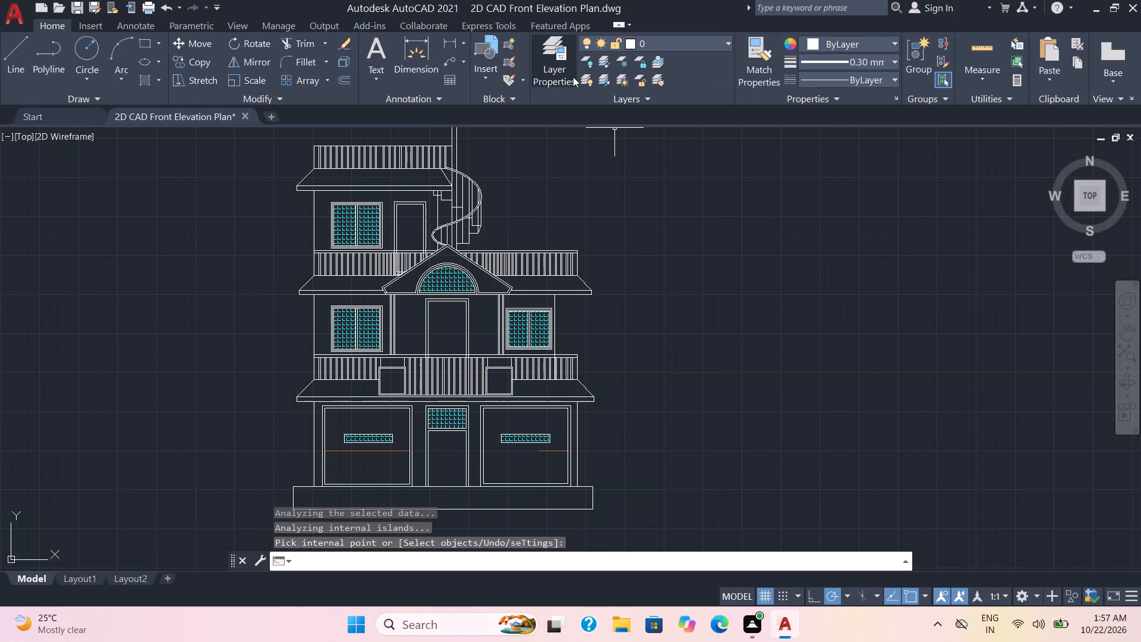
# Rescale the orange-brown hatch of the two ground-floor panels, trying 1000 before settling on a pattern scale of 1.
pyautogui.click(382, 451)
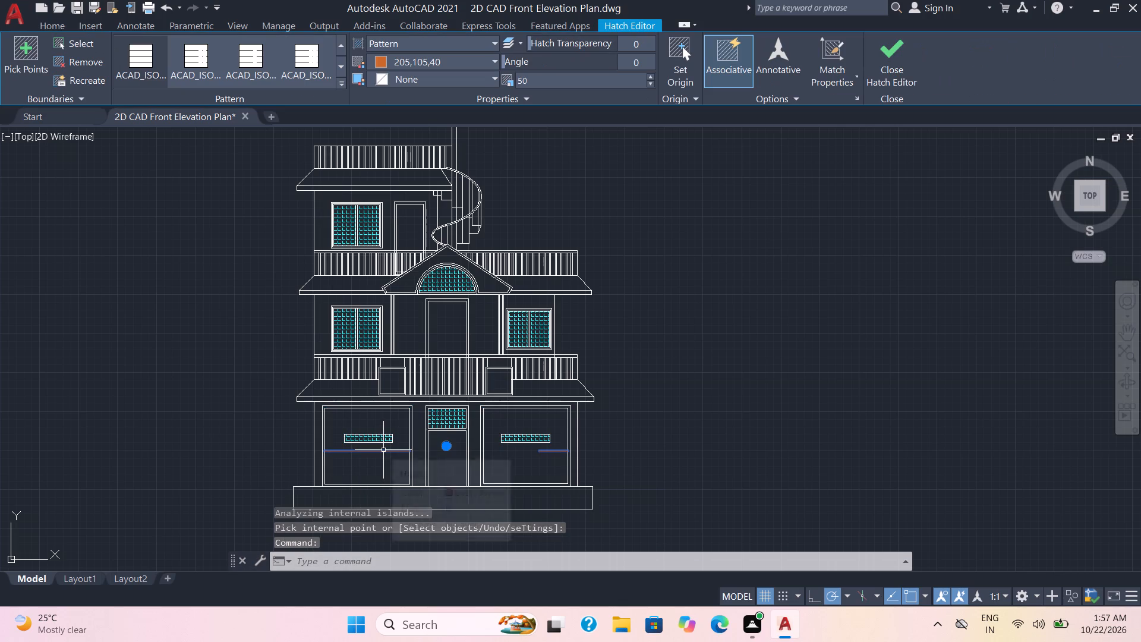
pyautogui.click(567, 73)
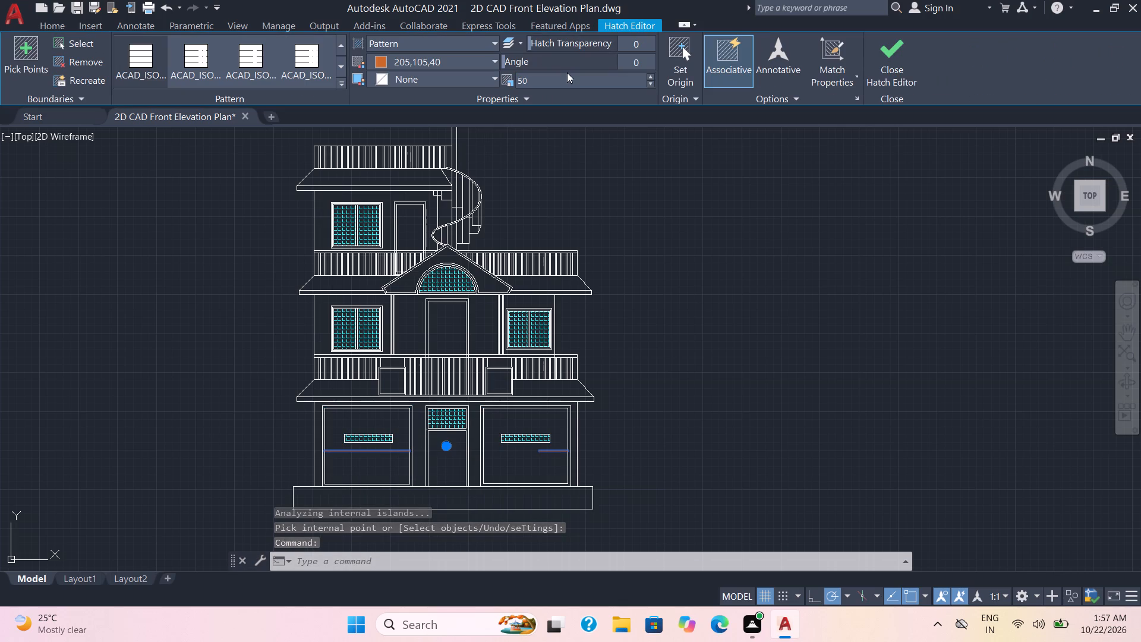
pyautogui.click(565, 78)
pyautogui.write('10')
pyautogui.write('00')
pyautogui.press('Return')
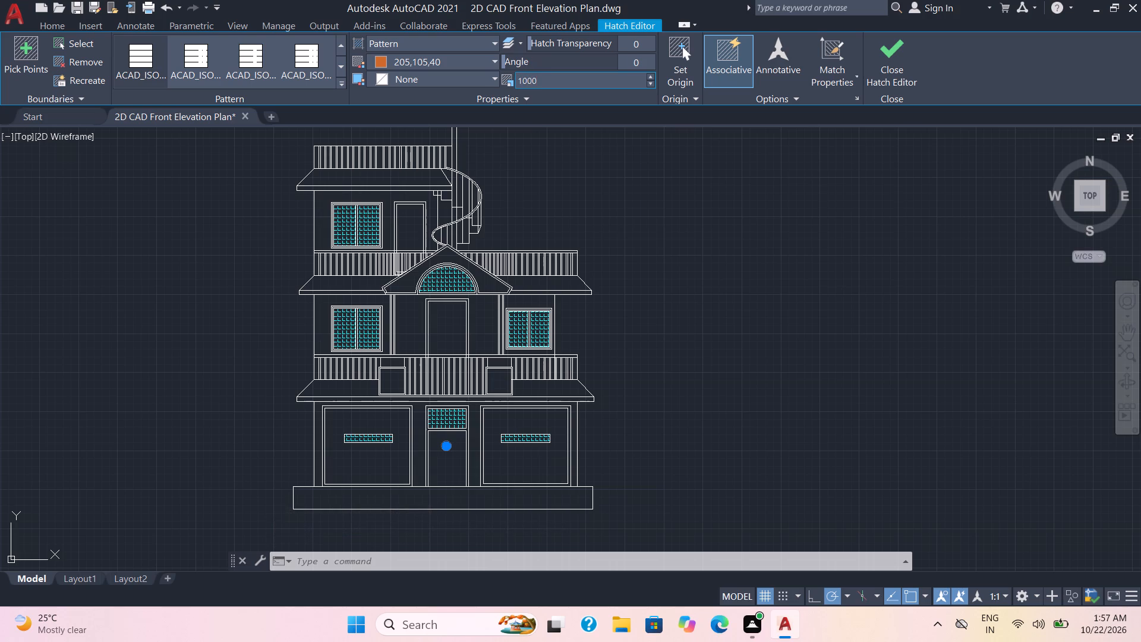
pyautogui.click(565, 78)
pyautogui.press('1')
pyautogui.press('Return')
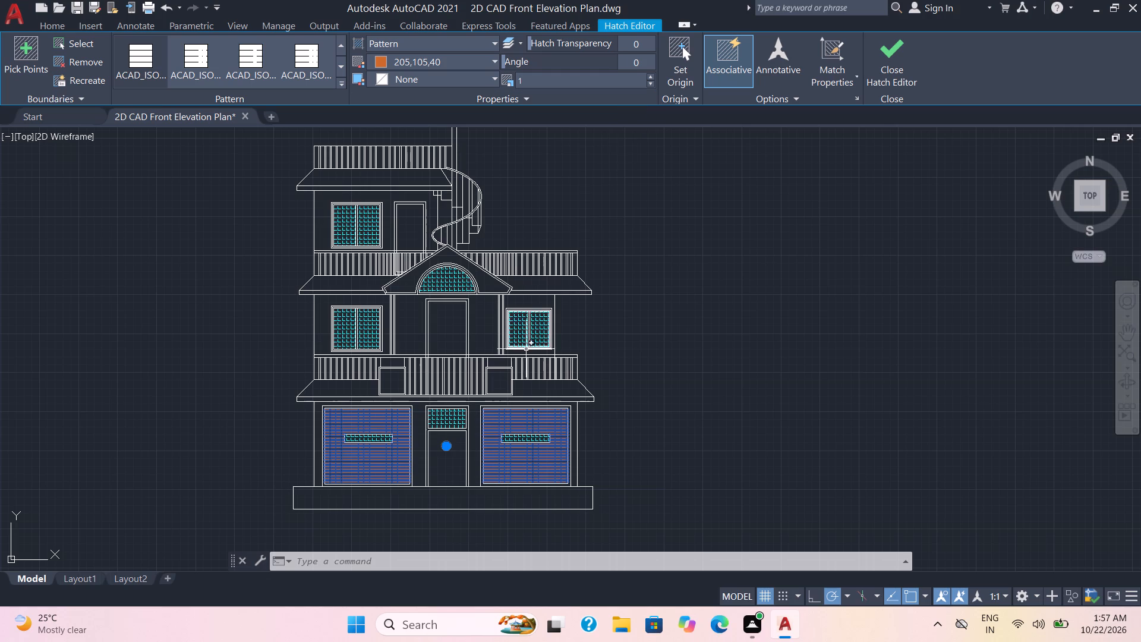
pyautogui.click(880, 64)
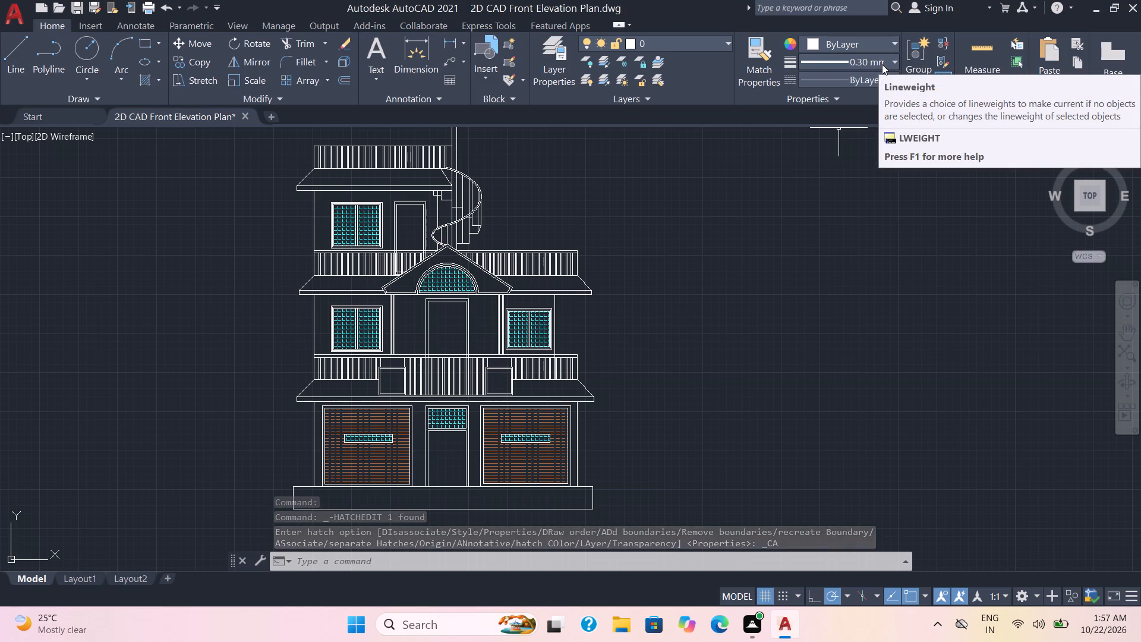
# Save the front elevation drawing.
pyautogui.hotkey('ctrl', 's')
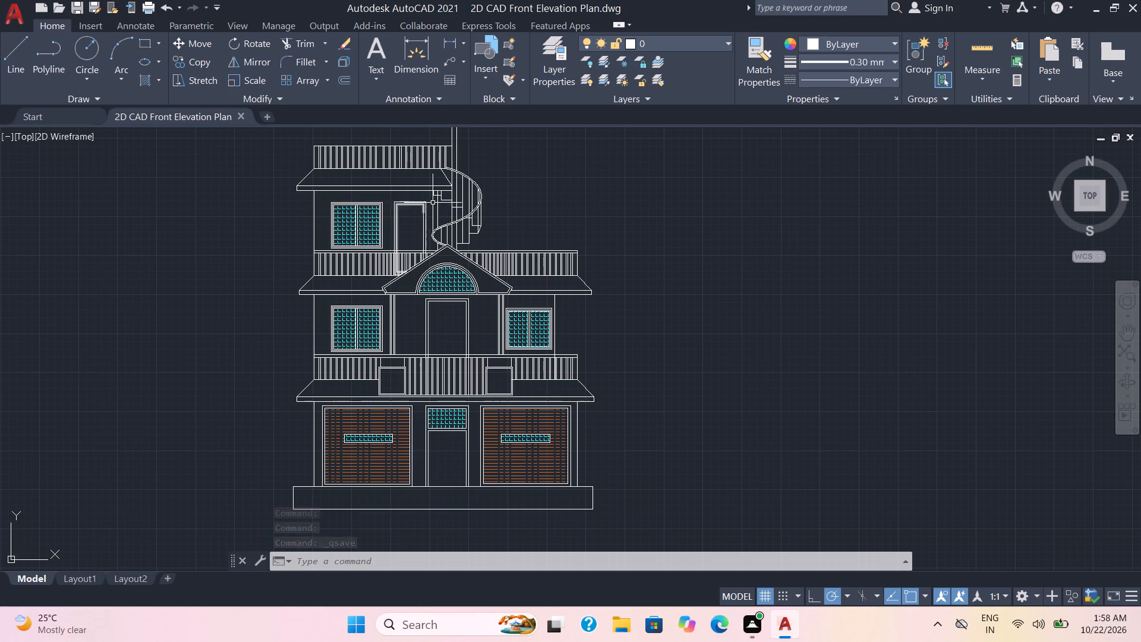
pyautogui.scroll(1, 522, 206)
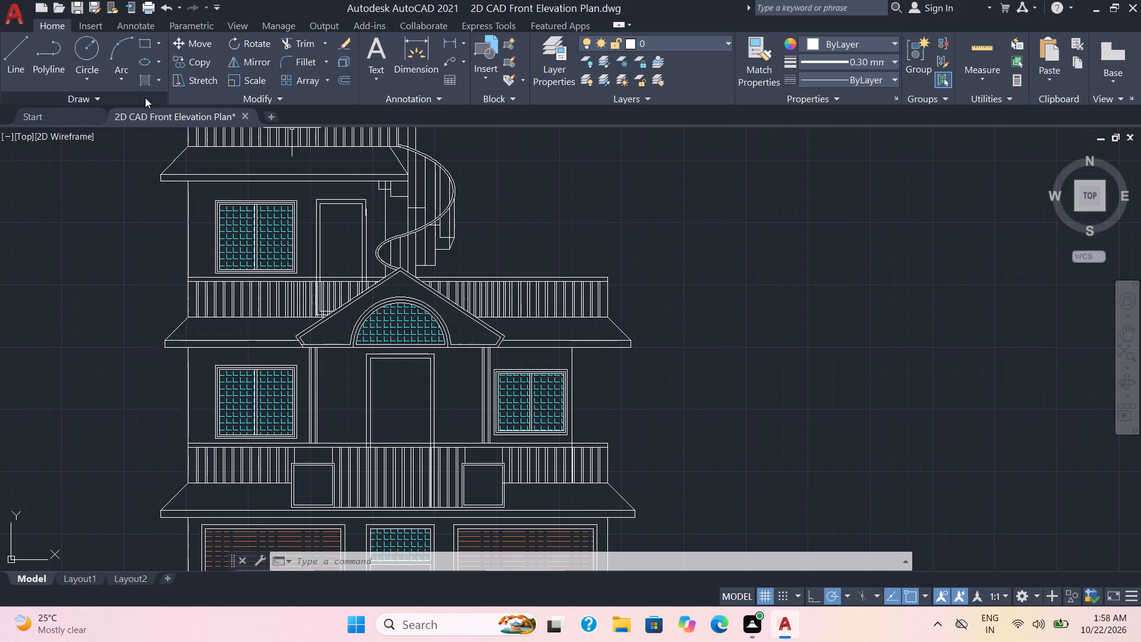
# Hatch the middle-storey door above the railing and the ground-floor door with the NET pattern in colour 205,105,40 at scale 50.
pyautogui.click(146, 74)
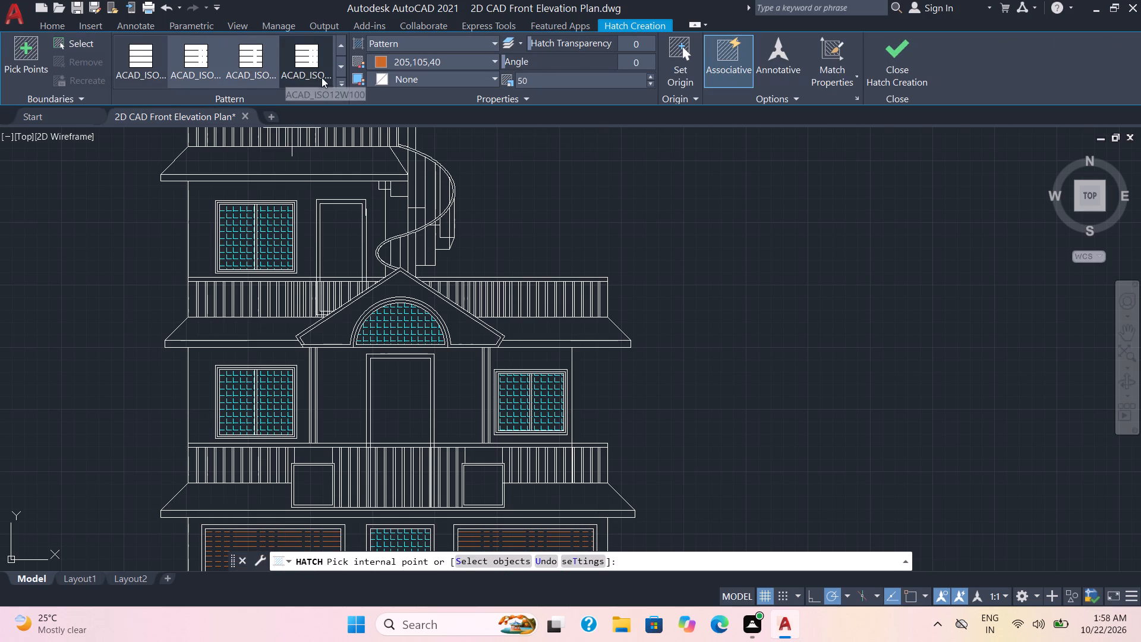
pyautogui.click(342, 83)
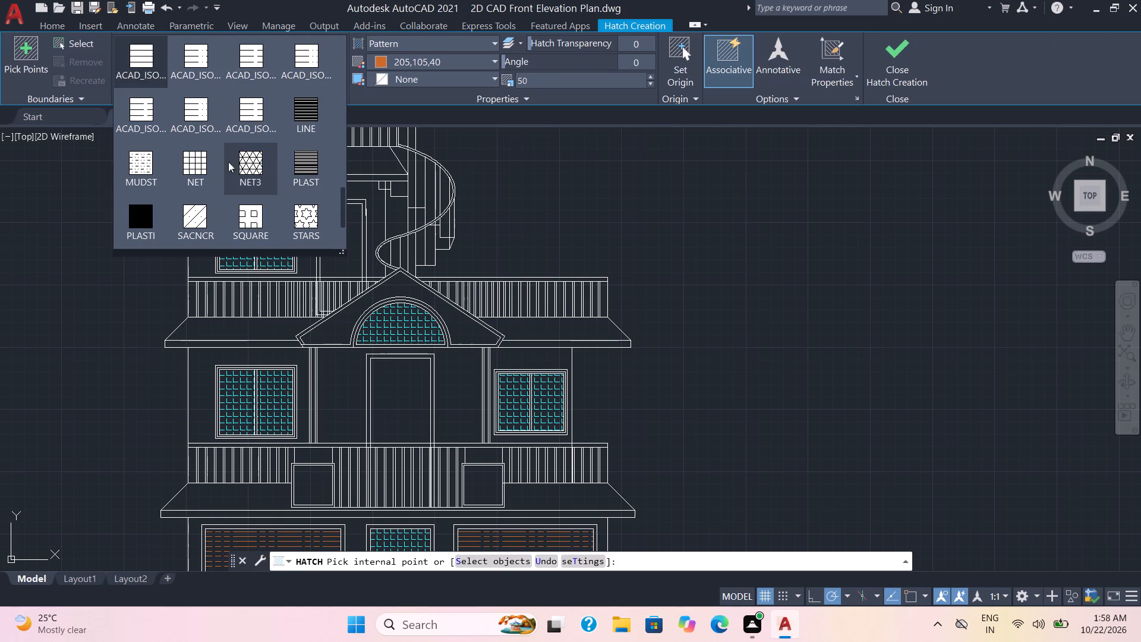
pyautogui.click(196, 165)
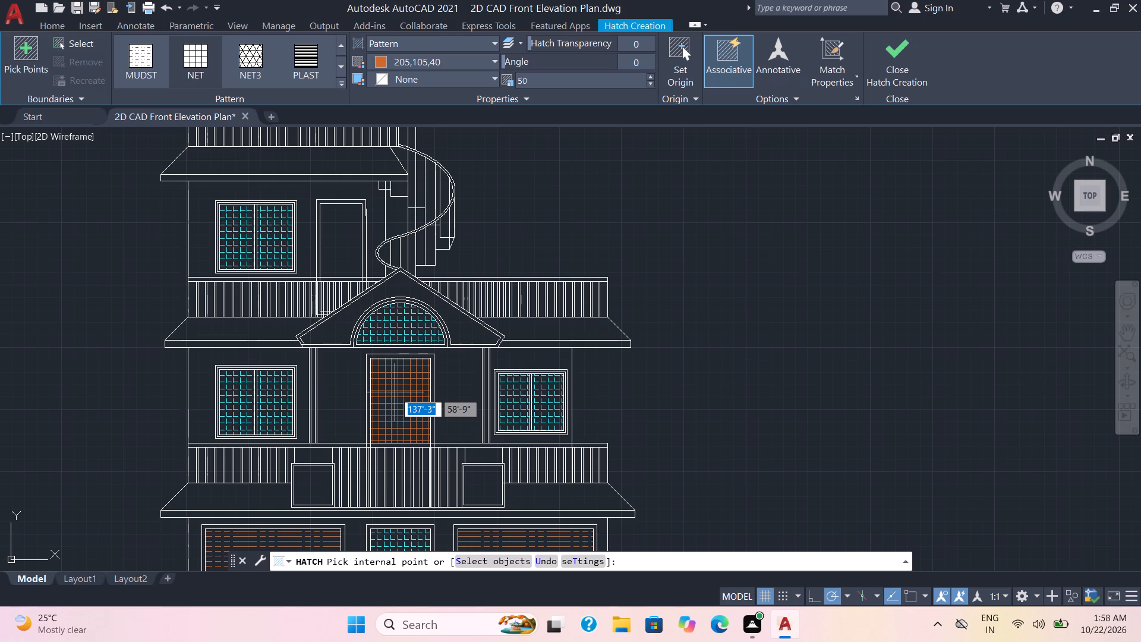
pyautogui.click(395, 392)
pyautogui.scroll(-1, 412, 427)
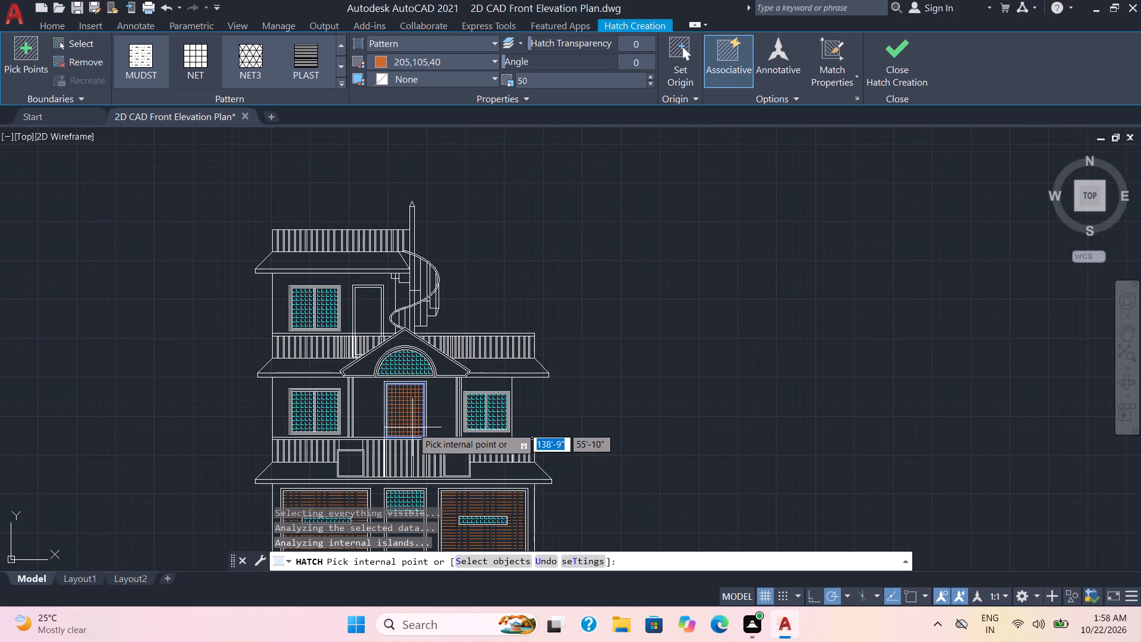
pyautogui.moveTo(425, 477); pyautogui.dragTo(430, 317, button='middle')
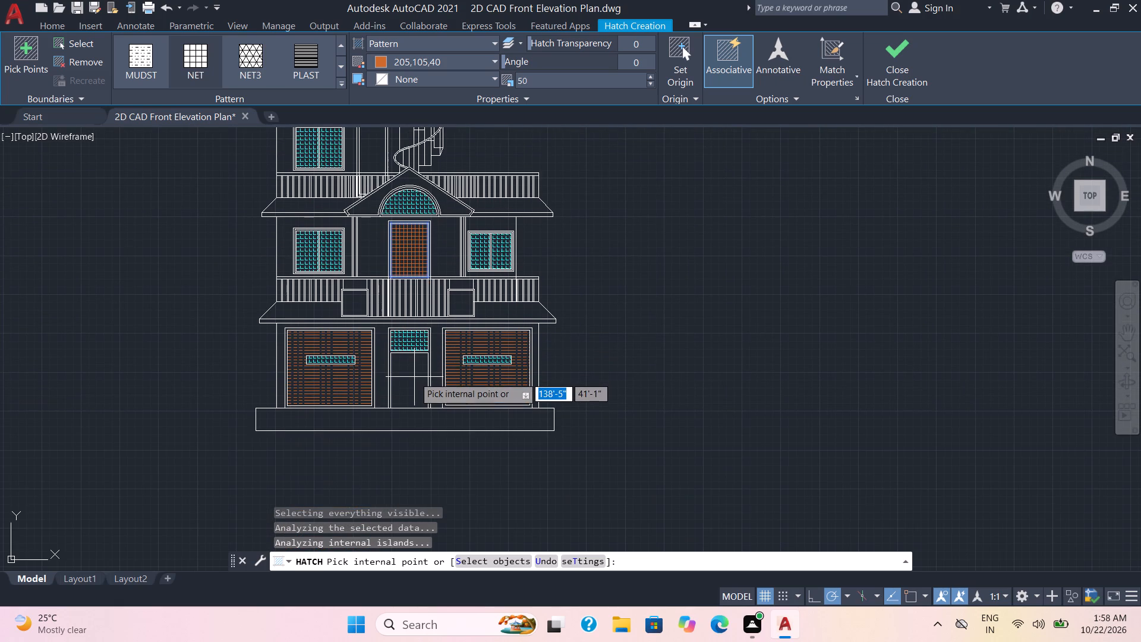
pyautogui.click(409, 379)
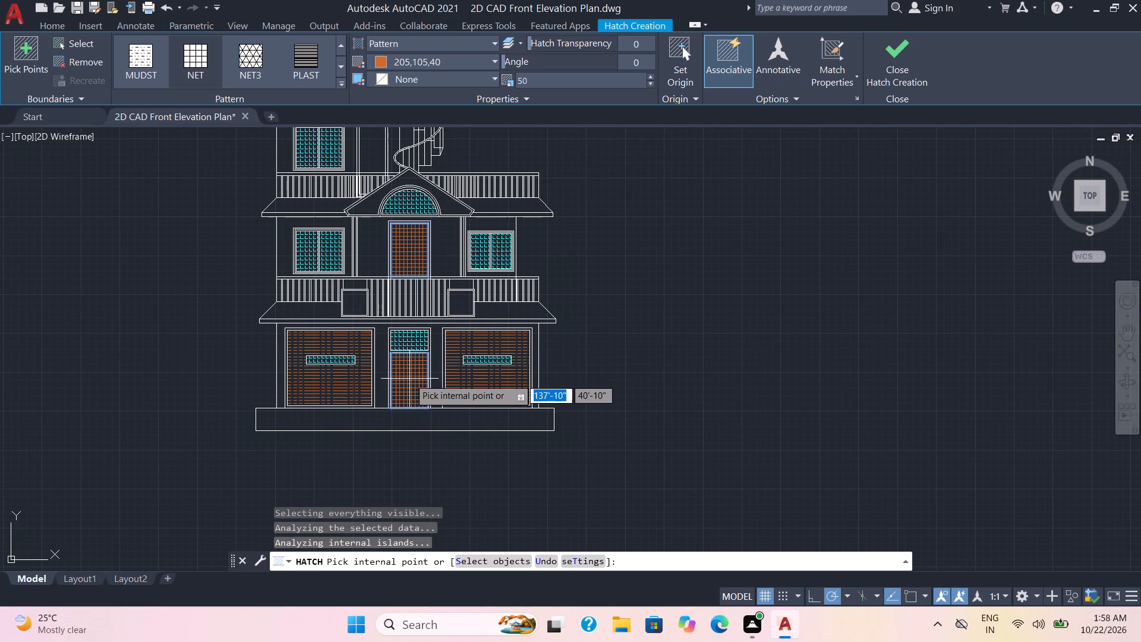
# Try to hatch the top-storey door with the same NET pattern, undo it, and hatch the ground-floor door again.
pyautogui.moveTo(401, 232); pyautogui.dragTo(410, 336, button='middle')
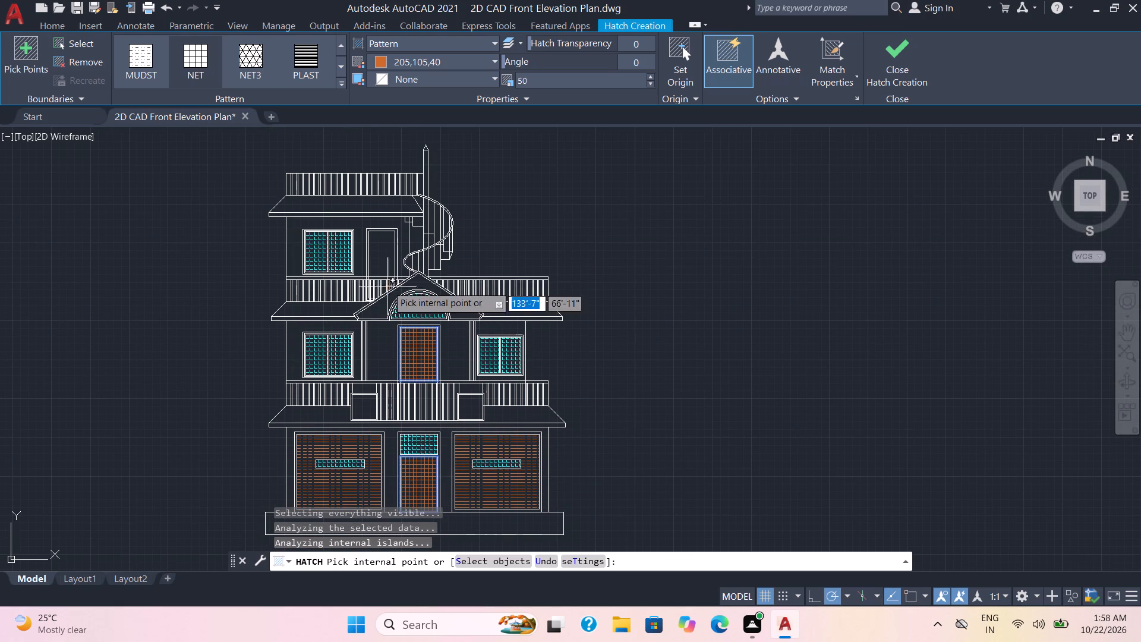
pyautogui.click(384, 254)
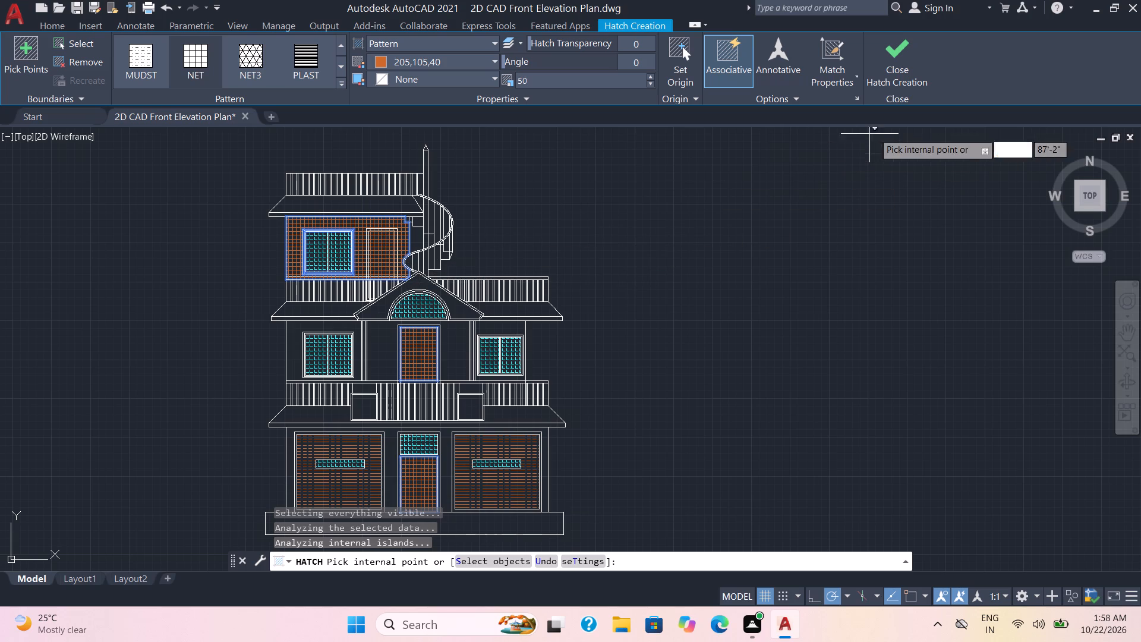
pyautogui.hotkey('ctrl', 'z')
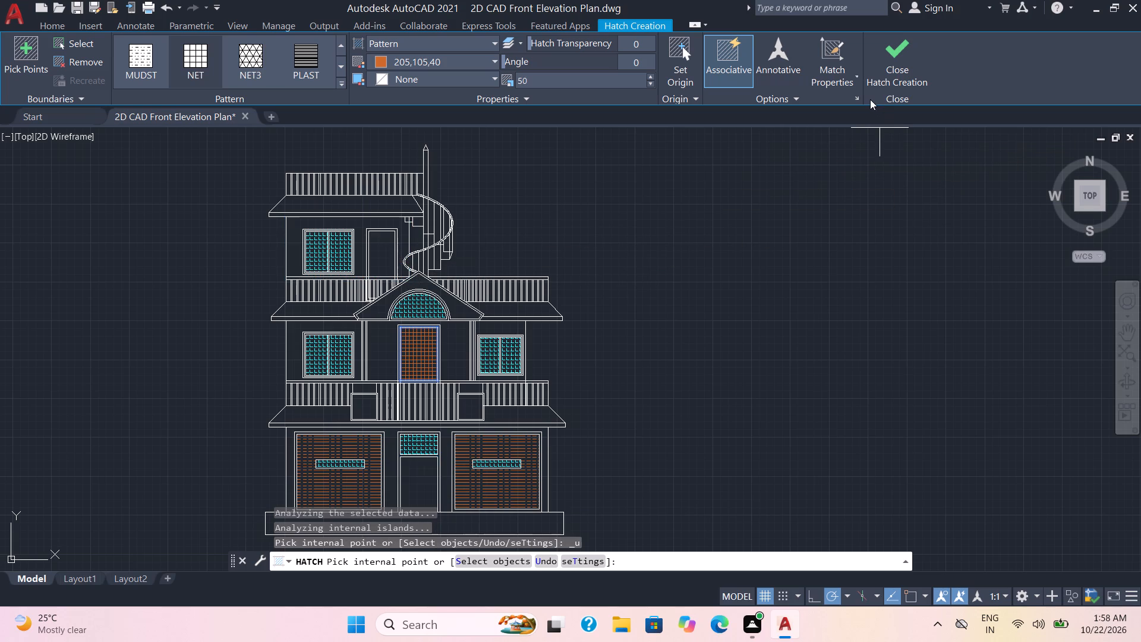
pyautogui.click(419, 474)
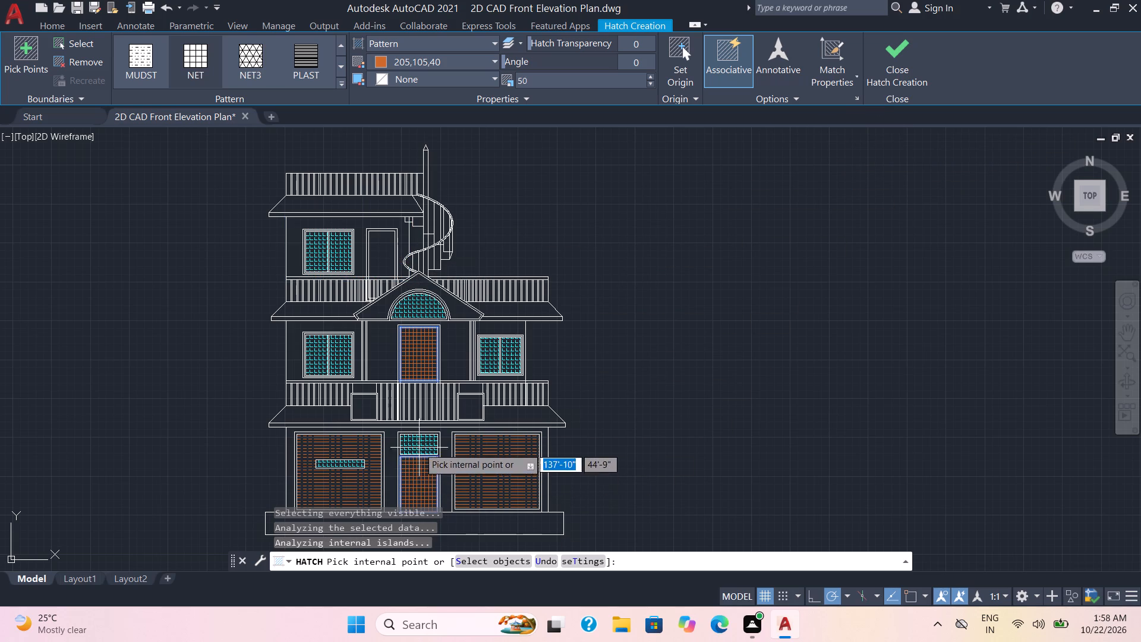
# Hatch the strips of the middle-storey door visible between the balcony balusters with the same NET pattern, and finish the hatch.
pyautogui.scroll(2, 421, 392)
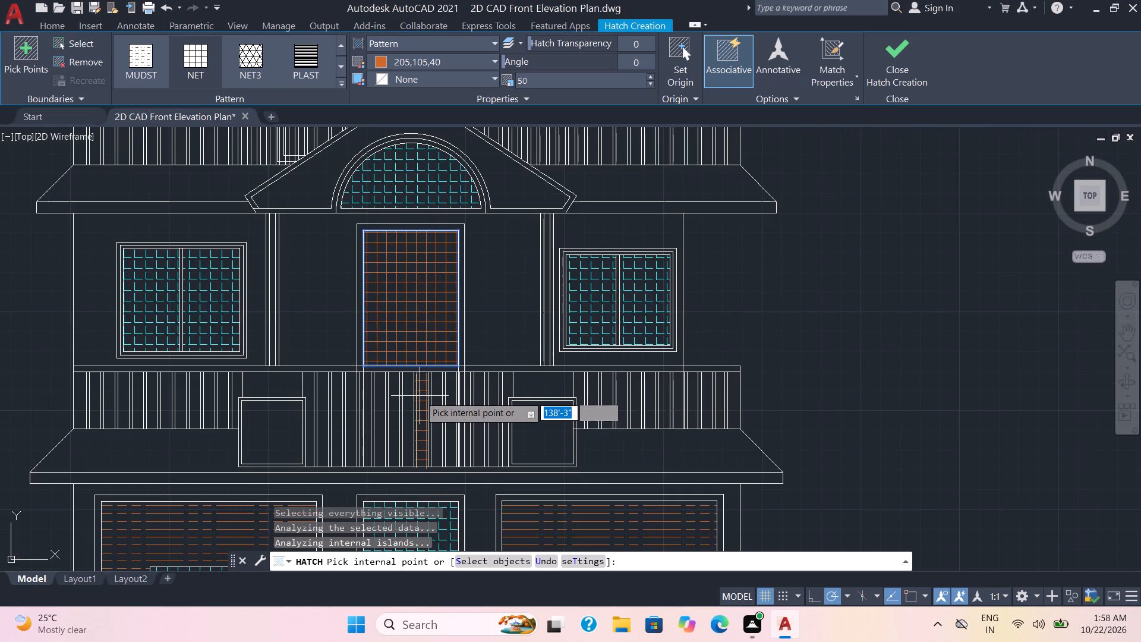
pyautogui.click(367, 401)
pyautogui.click(377, 401)
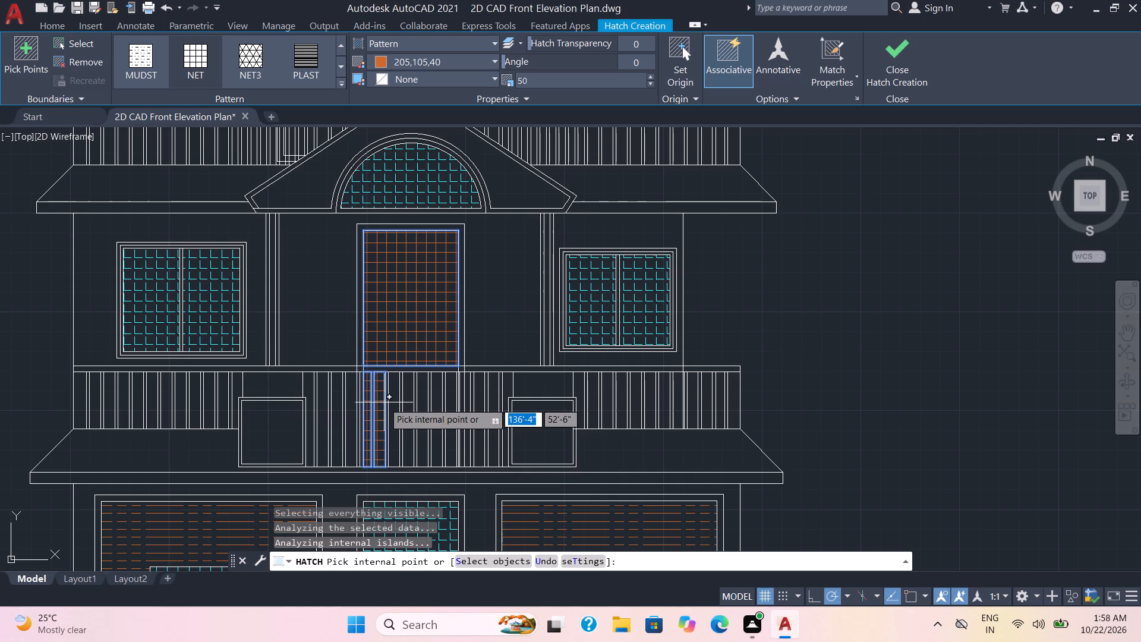
pyautogui.click(393, 404)
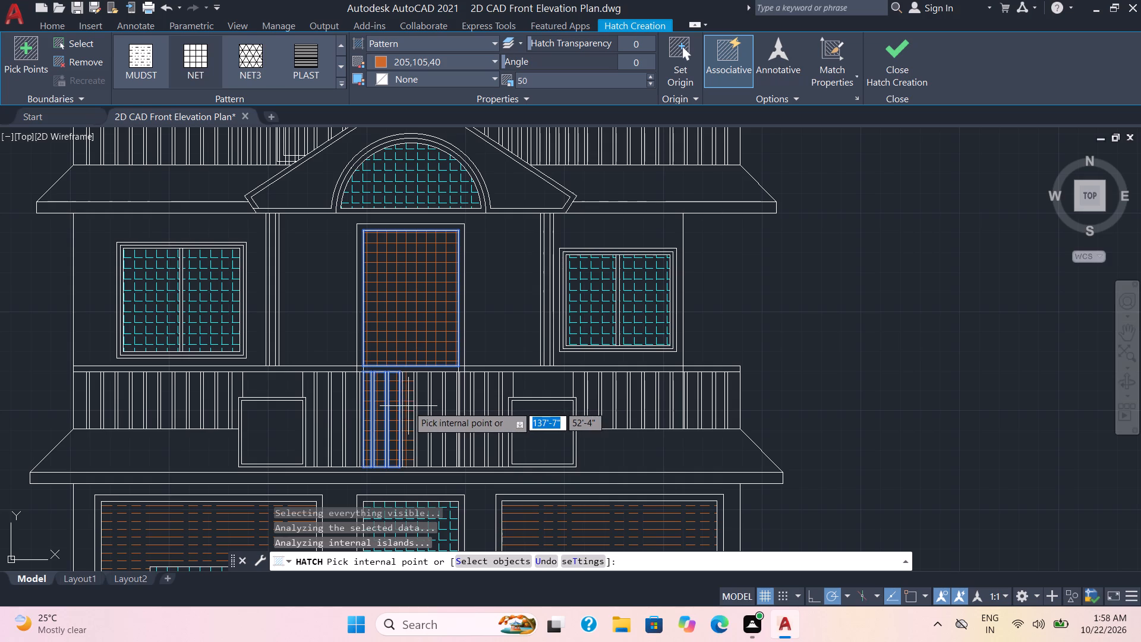
pyautogui.click(408, 406)
pyautogui.click(421, 406)
pyautogui.click(437, 407)
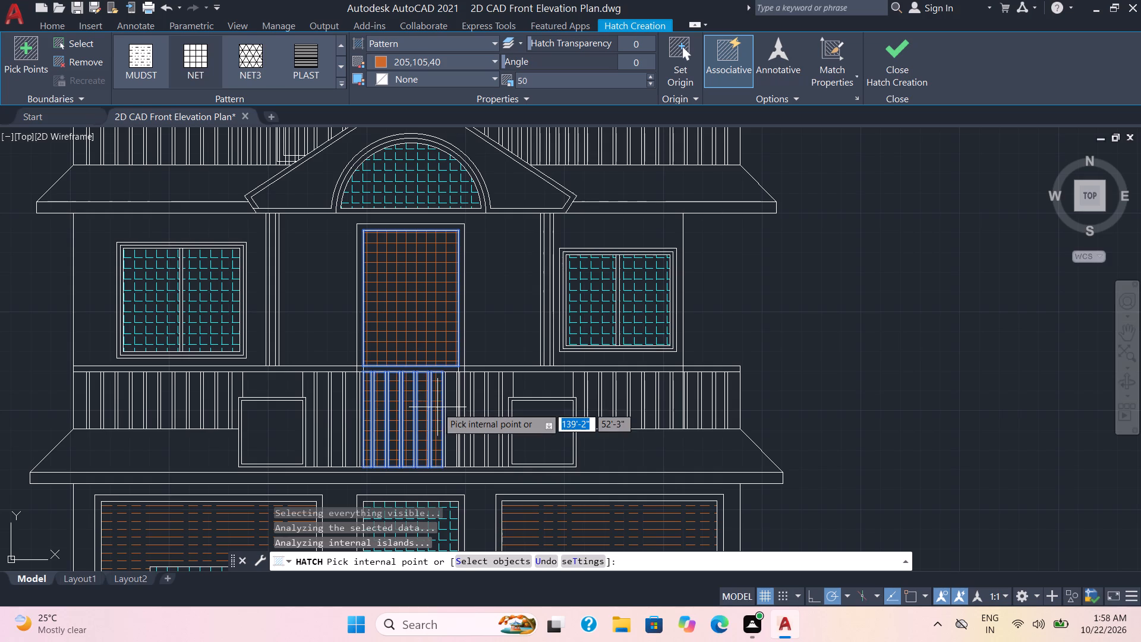
pyautogui.click(450, 408)
pyautogui.scroll(-1, 469, 503)
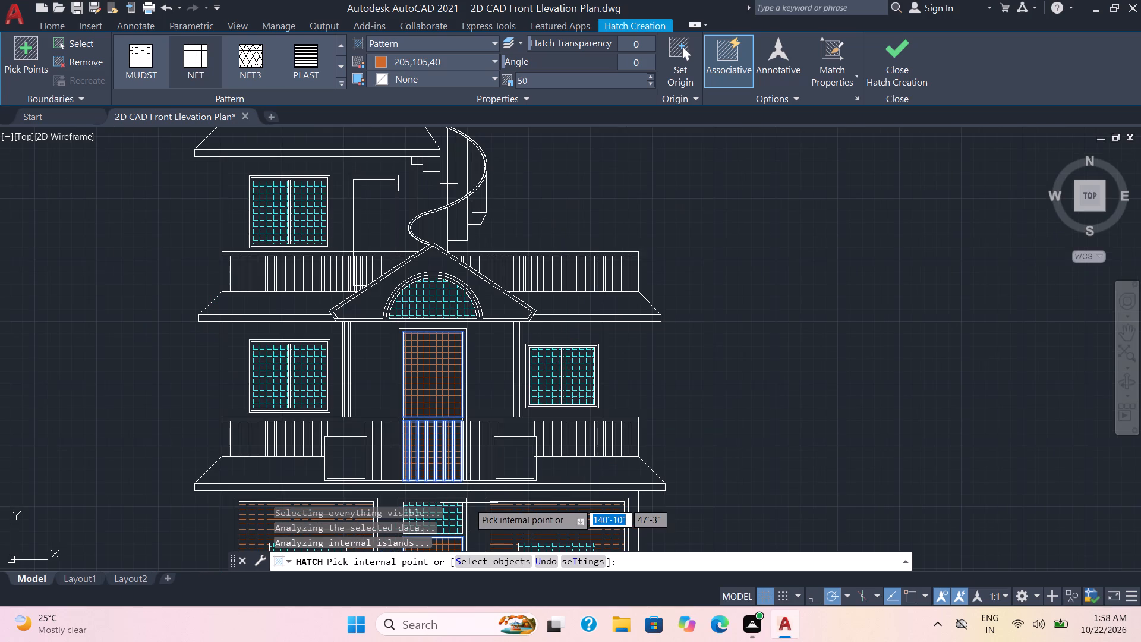
pyautogui.moveTo(469, 499); pyautogui.dragTo(481, 350, button='middle')
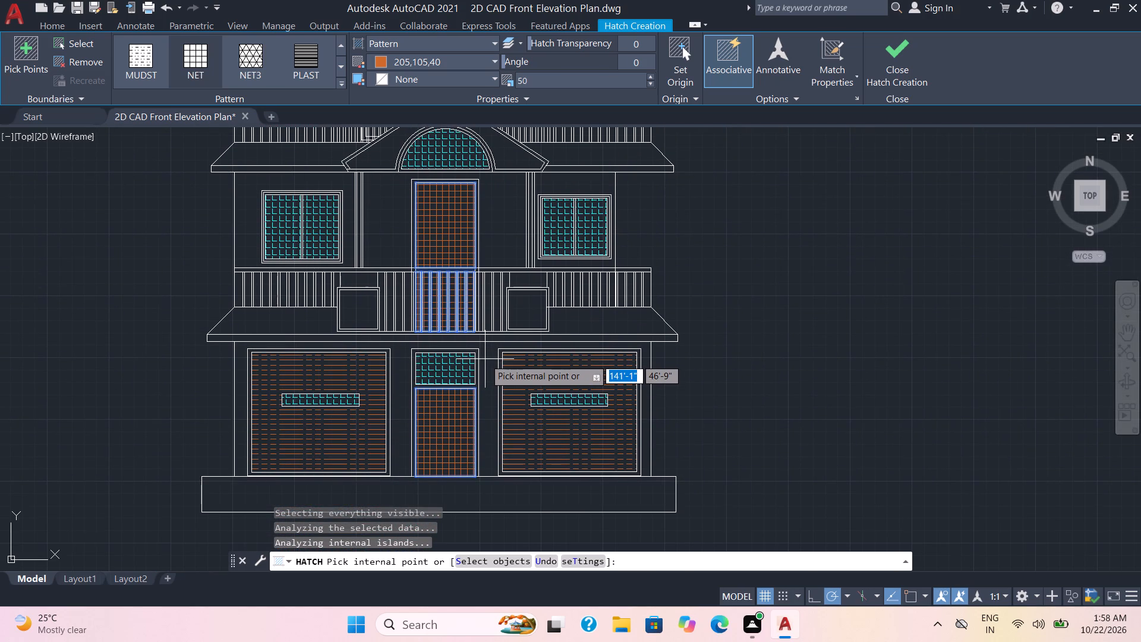
pyautogui.click(887, 69)
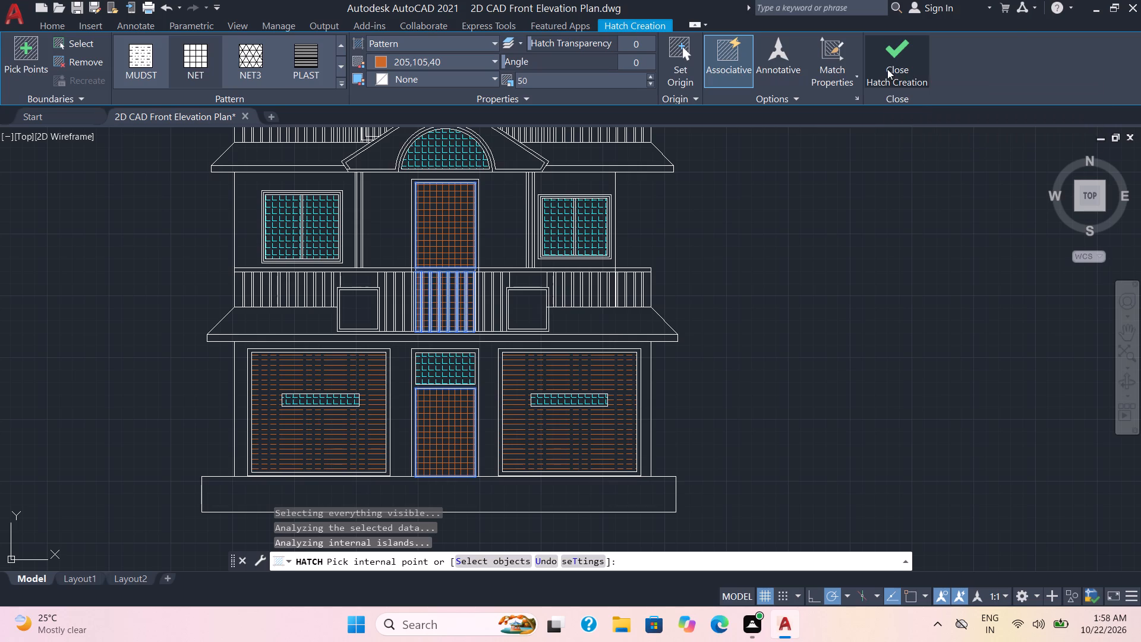
# Fill the inner frames of the two middle-storey windows with a solid hatch in colour 205,105,40.
pyautogui.scroll(1, 496, 233)
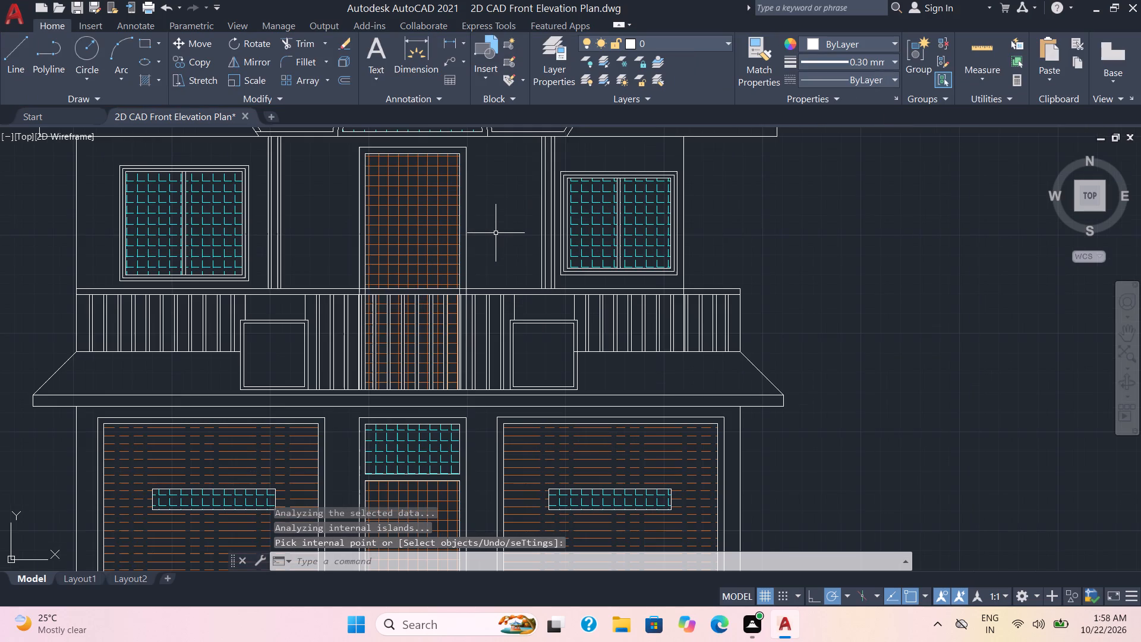
pyautogui.moveTo(496, 233); pyautogui.dragTo(605, 357, button='middle')
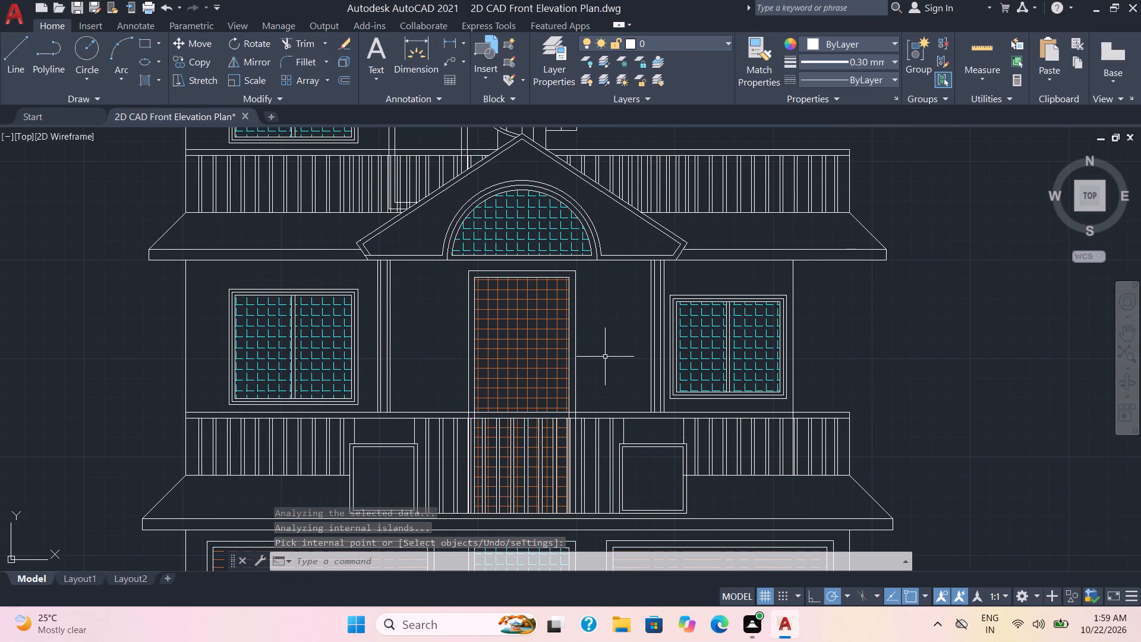
pyautogui.click(149, 83)
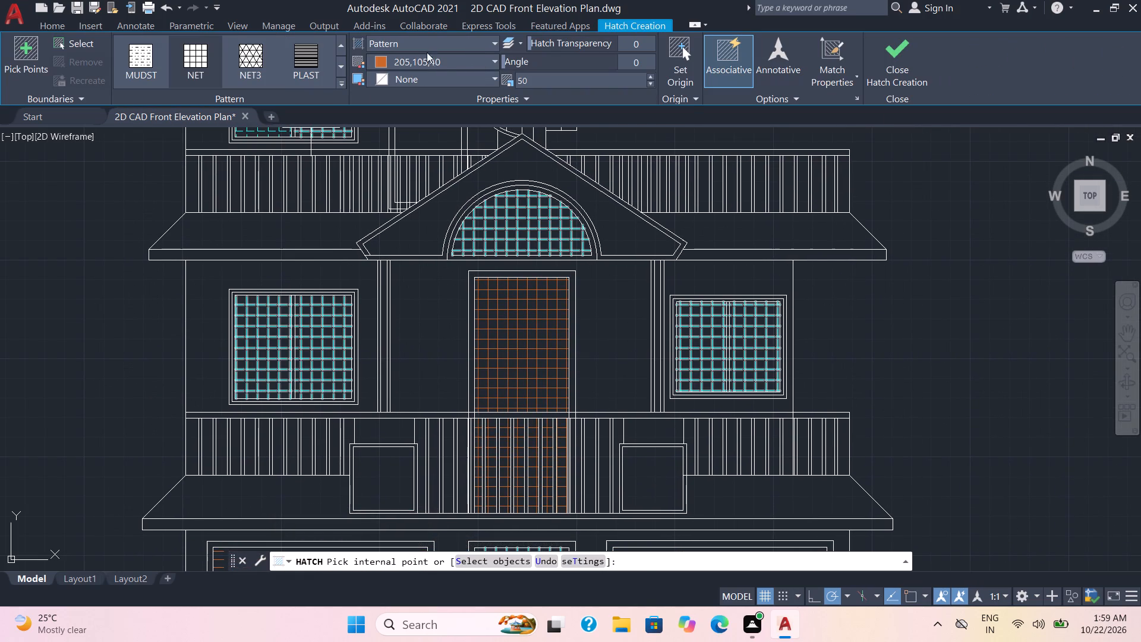
pyautogui.click(425, 40)
pyautogui.click(405, 64)
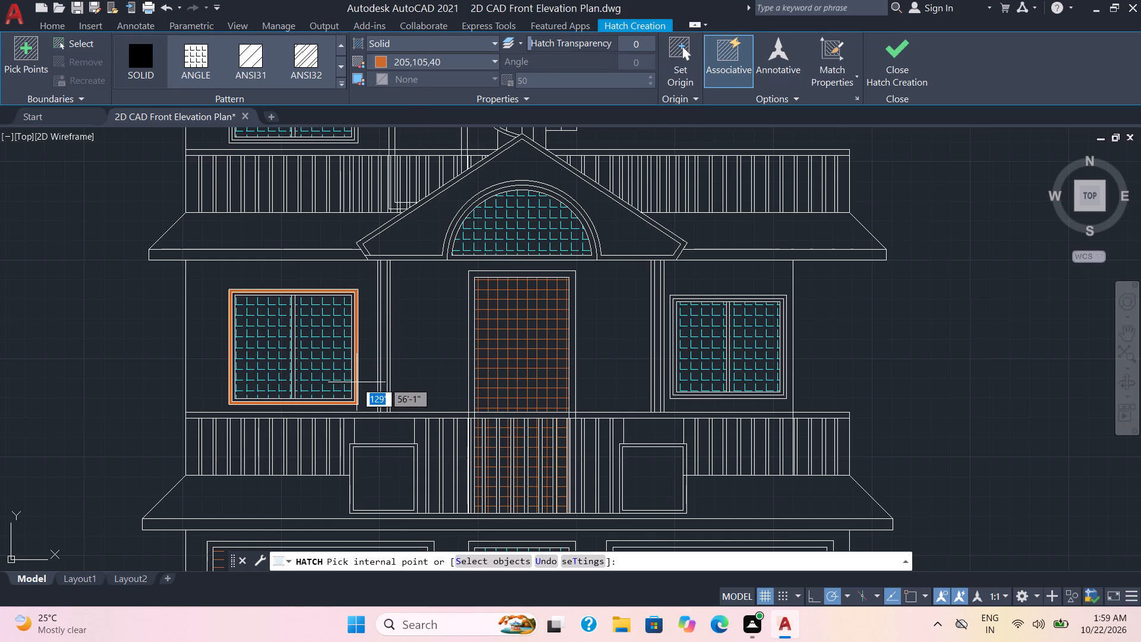
pyautogui.scroll(2, 357, 382)
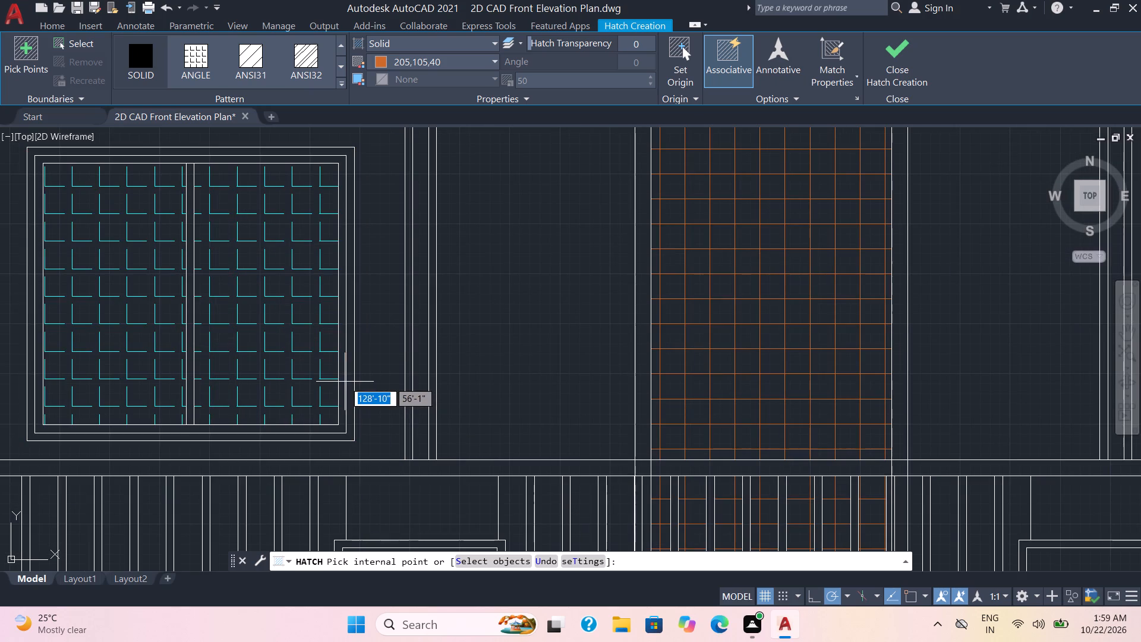
pyautogui.click(341, 381)
pyautogui.scroll(-2, 373, 383)
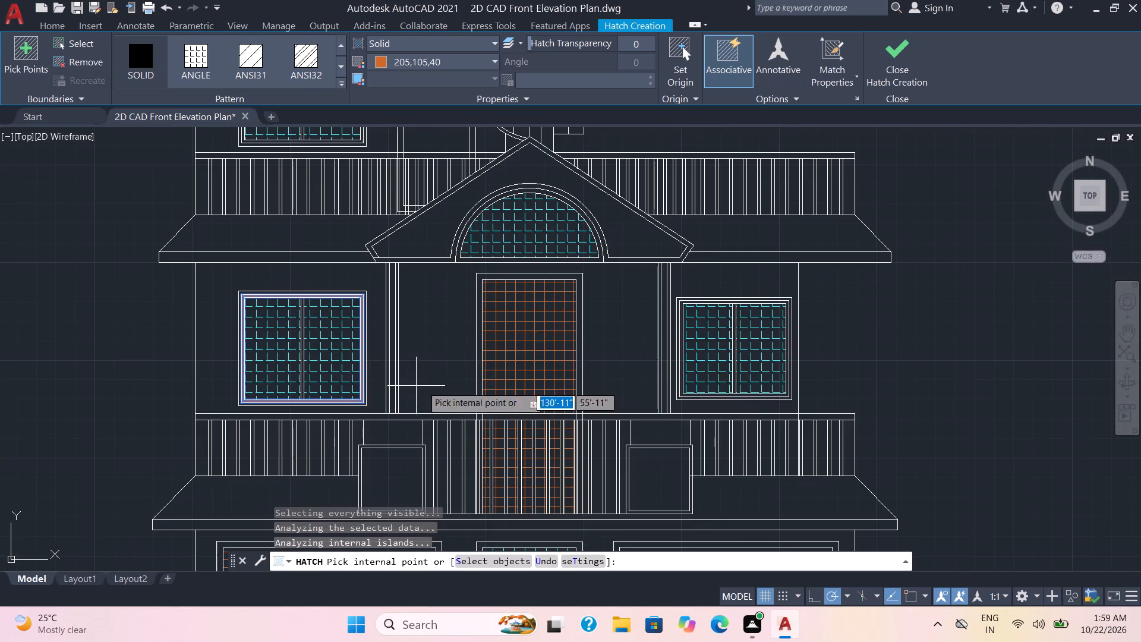
pyautogui.scroll(3, 703, 375)
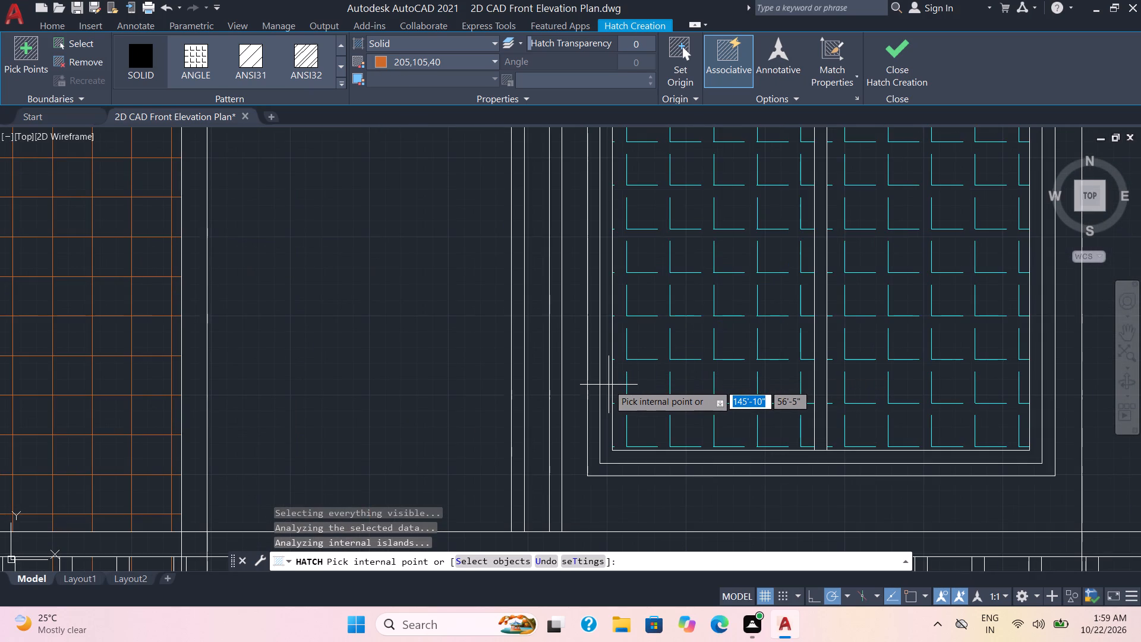
pyautogui.click(606, 385)
pyautogui.scroll(-3, 609, 394)
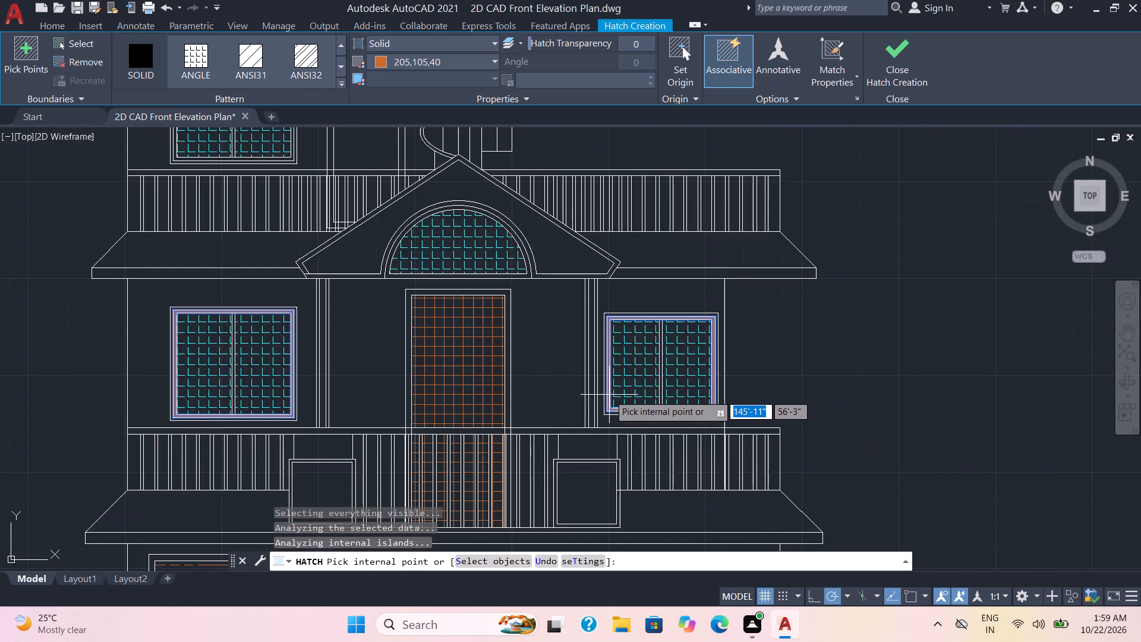
# Fill the inner frame of the top-storey window with the same solid 205,105,40 hatch and finish the hatch.
pyautogui.moveTo(619, 458); pyautogui.dragTo(605, 163, button='middle')
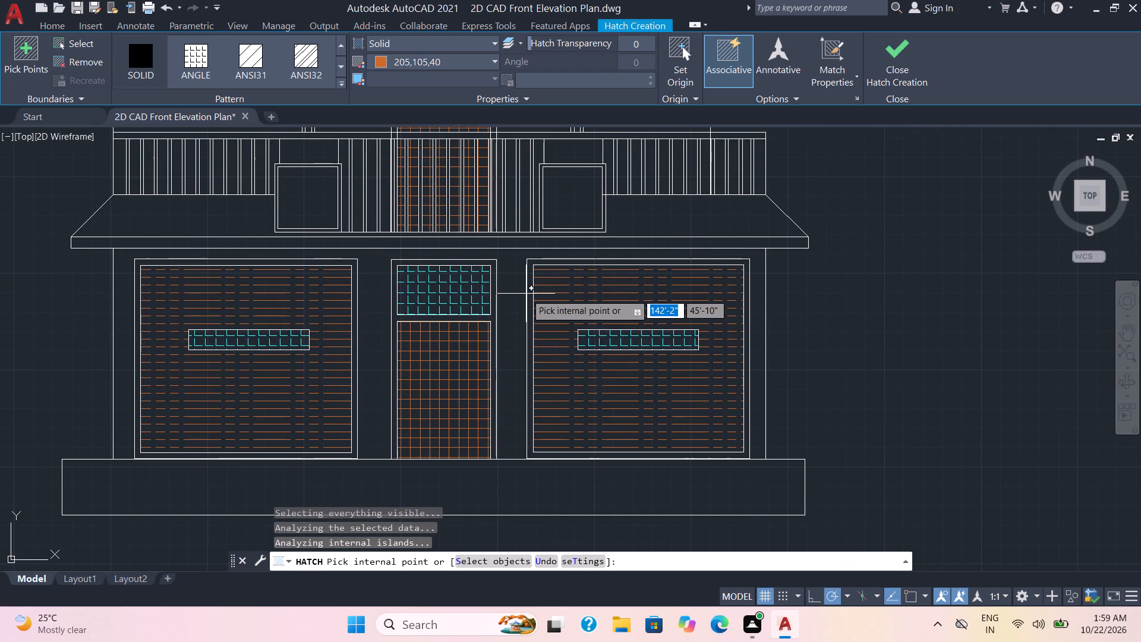
pyautogui.scroll(-1, 496, 298)
pyautogui.moveTo(495, 299); pyautogui.dragTo(494, 299, button='middle')
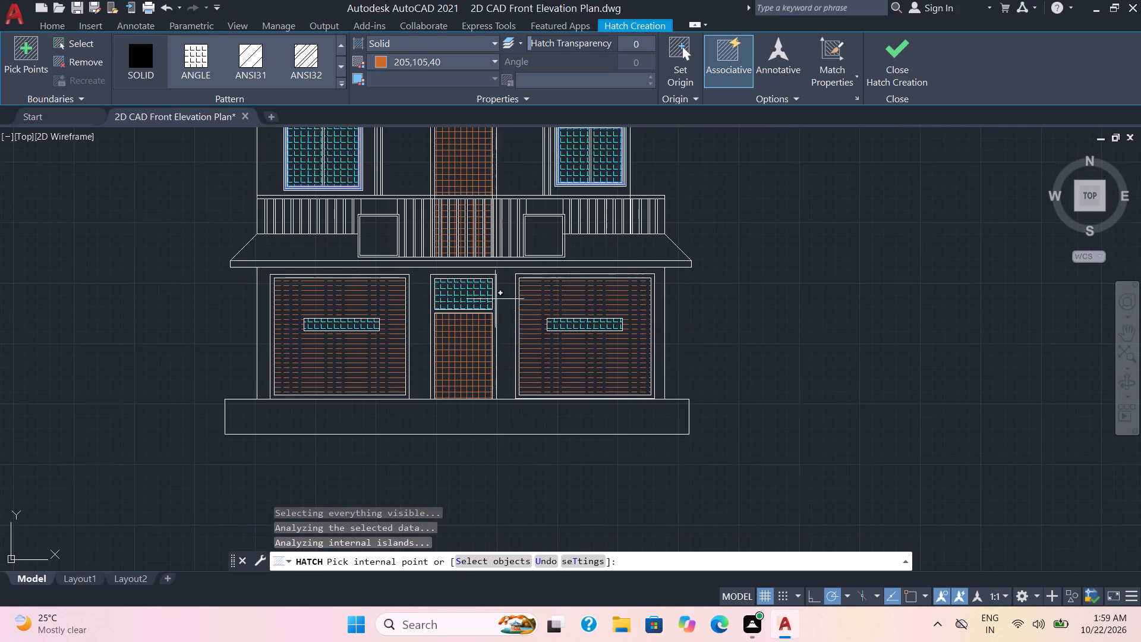
pyautogui.moveTo(494, 299); pyautogui.dragTo(541, 561, button='middle')
pyautogui.scroll(3, 374, 283)
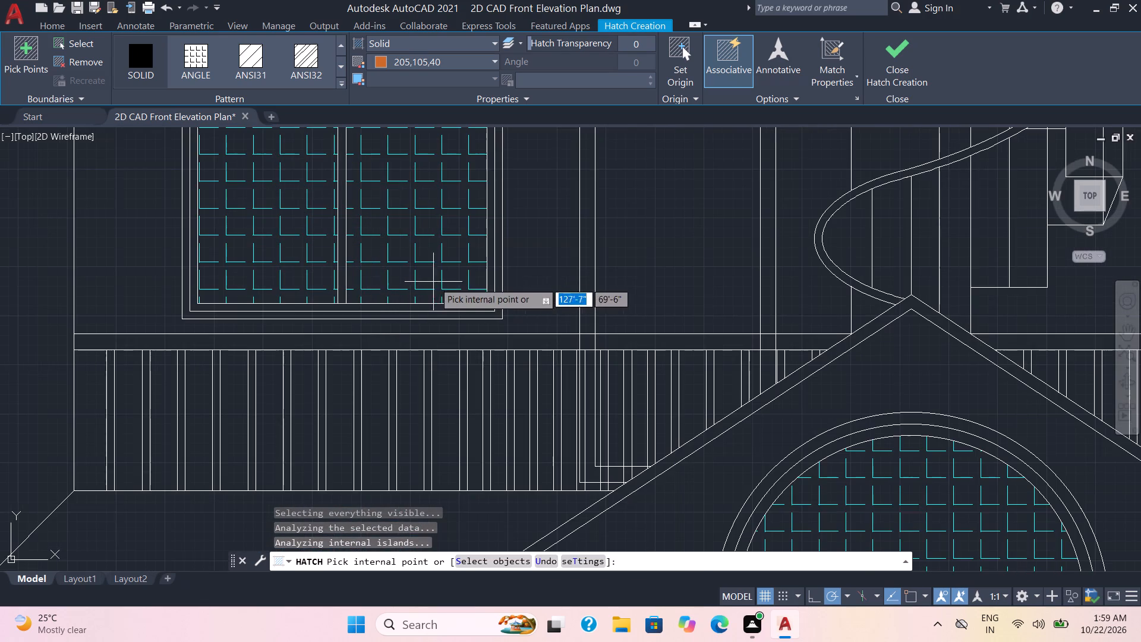
pyautogui.click(492, 284)
pyautogui.click(883, 53)
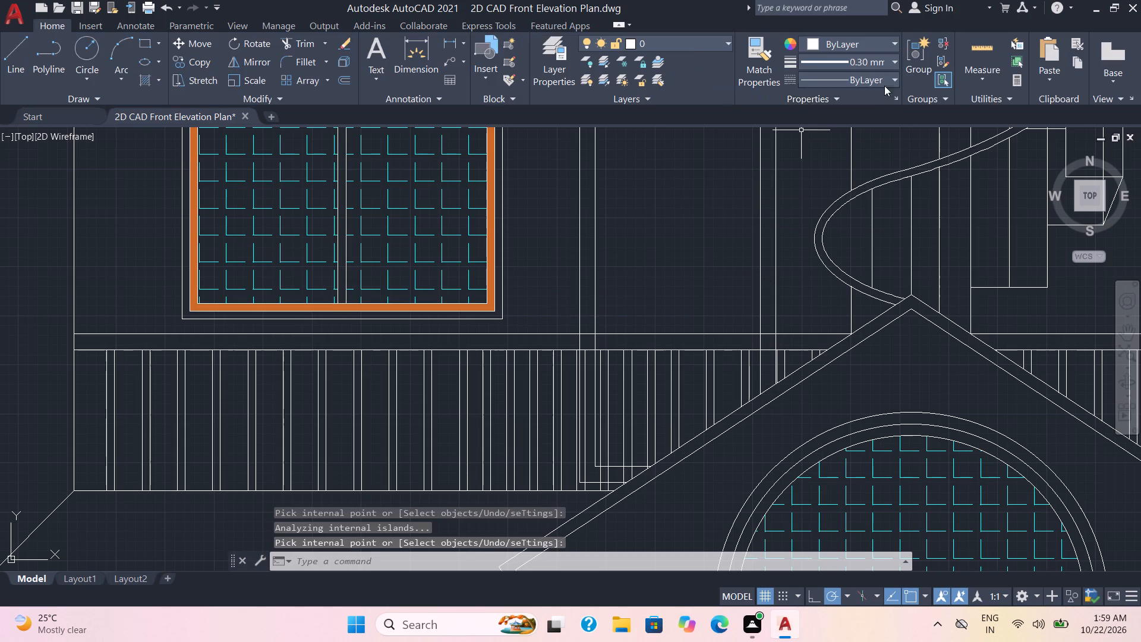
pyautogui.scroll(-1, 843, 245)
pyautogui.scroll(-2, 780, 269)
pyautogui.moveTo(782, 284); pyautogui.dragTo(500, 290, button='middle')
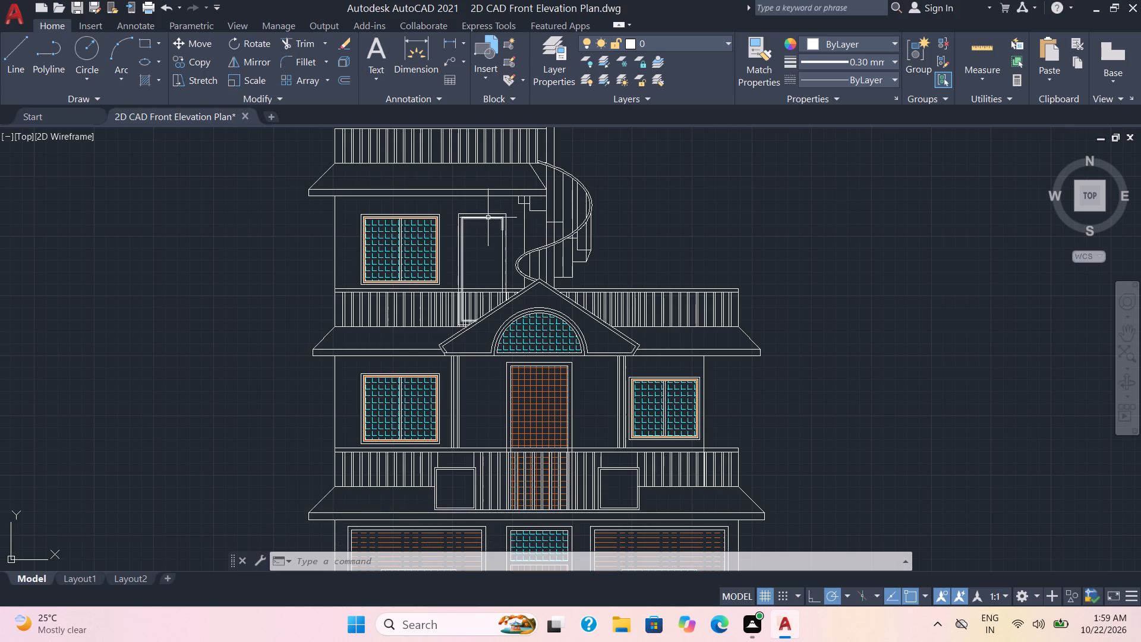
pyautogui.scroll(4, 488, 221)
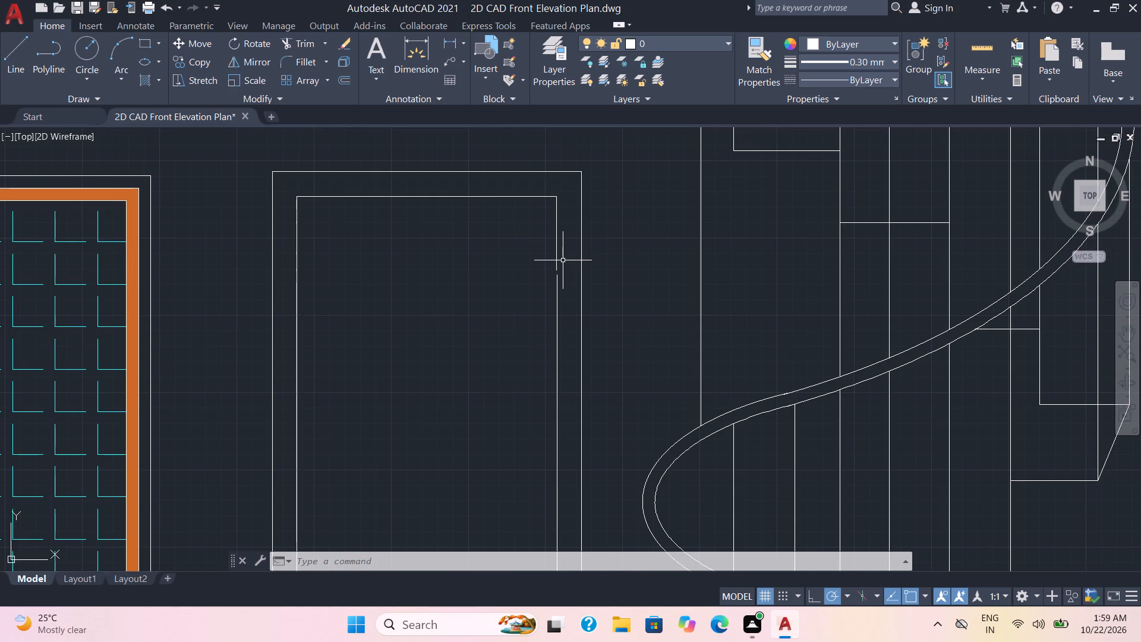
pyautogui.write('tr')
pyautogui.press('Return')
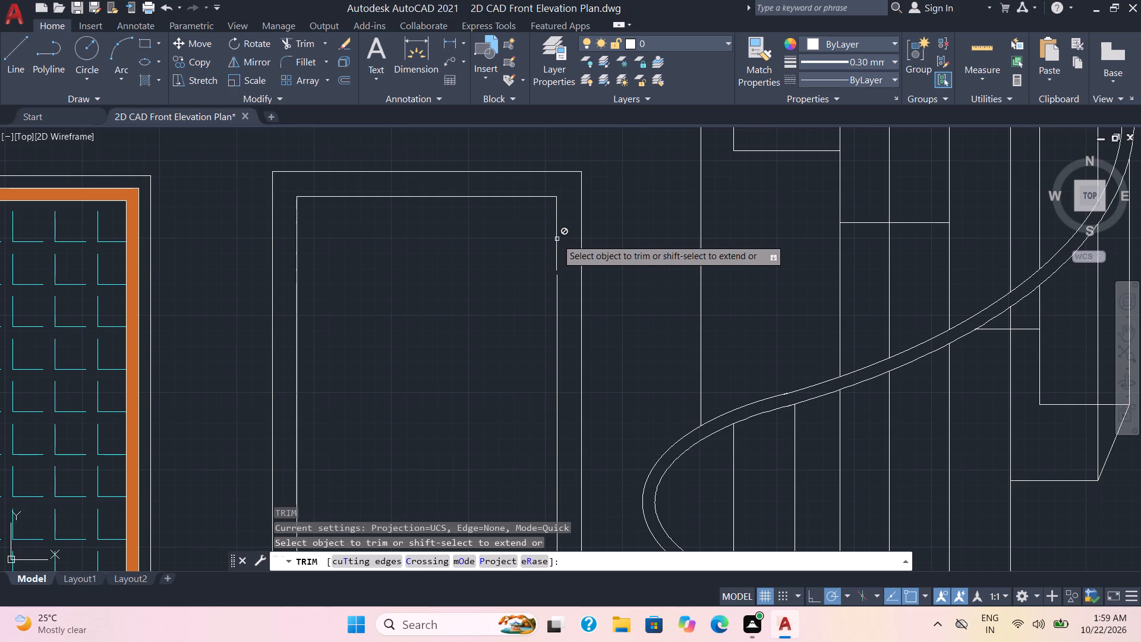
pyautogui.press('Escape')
# Explode the inner and outer outlines of the top-storey door.
pyautogui.click(619, 338)
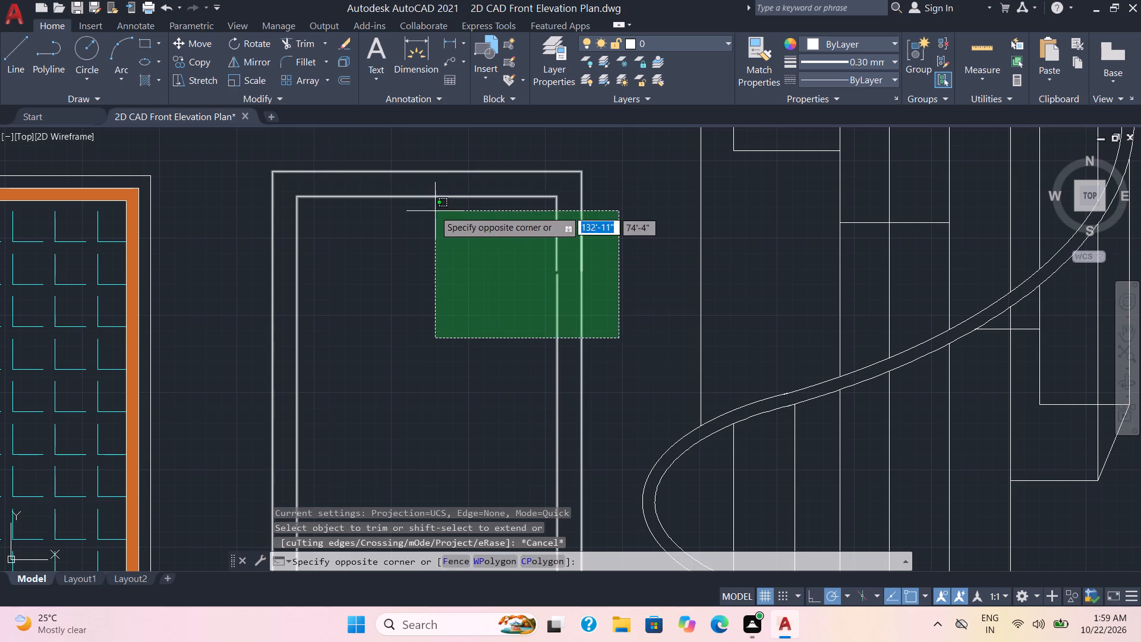
pyautogui.click(267, 158)
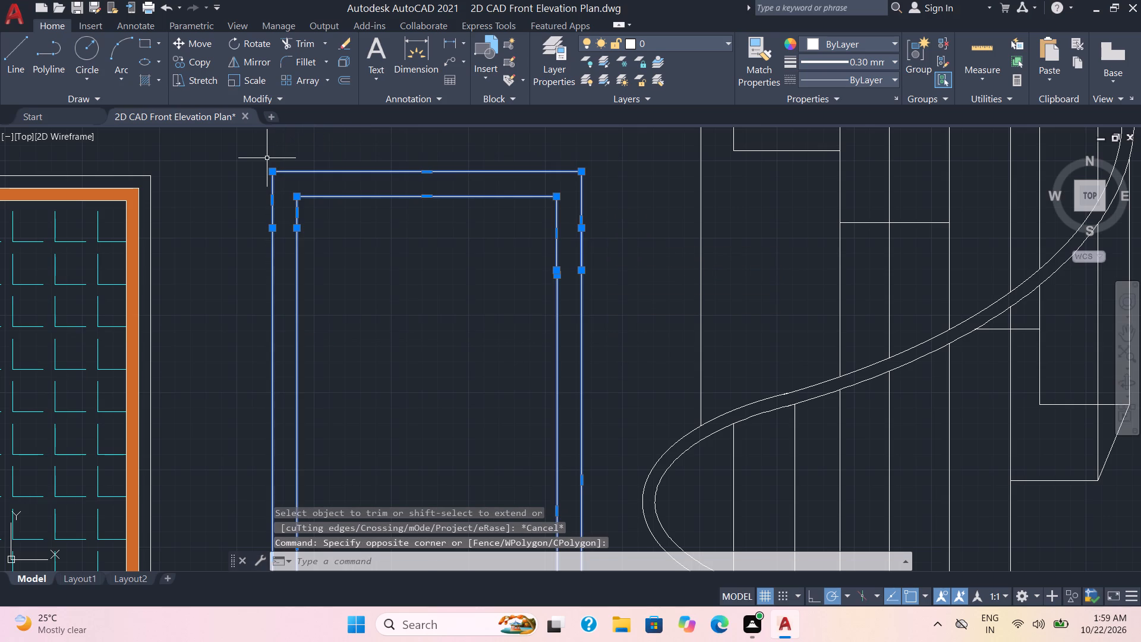
pyautogui.press('x')
pyautogui.press('Return')
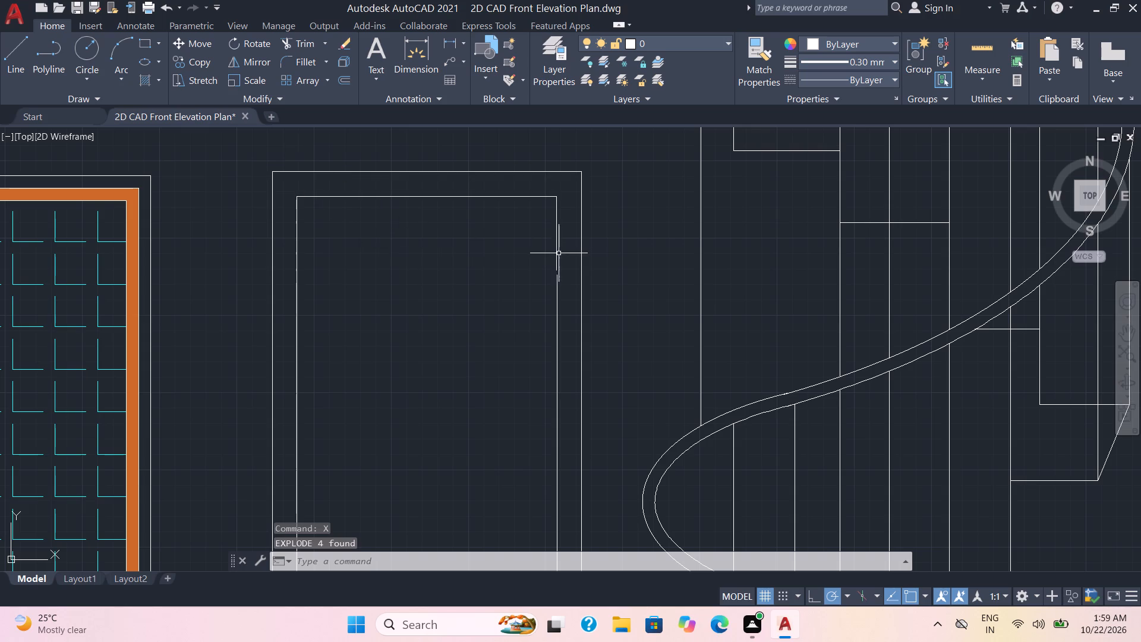
# Trim the overlapping lines along the right side of the top-storey door's inner and outer outlines.
pyautogui.press('t')
pyautogui.press('r')
pyautogui.press('Return')
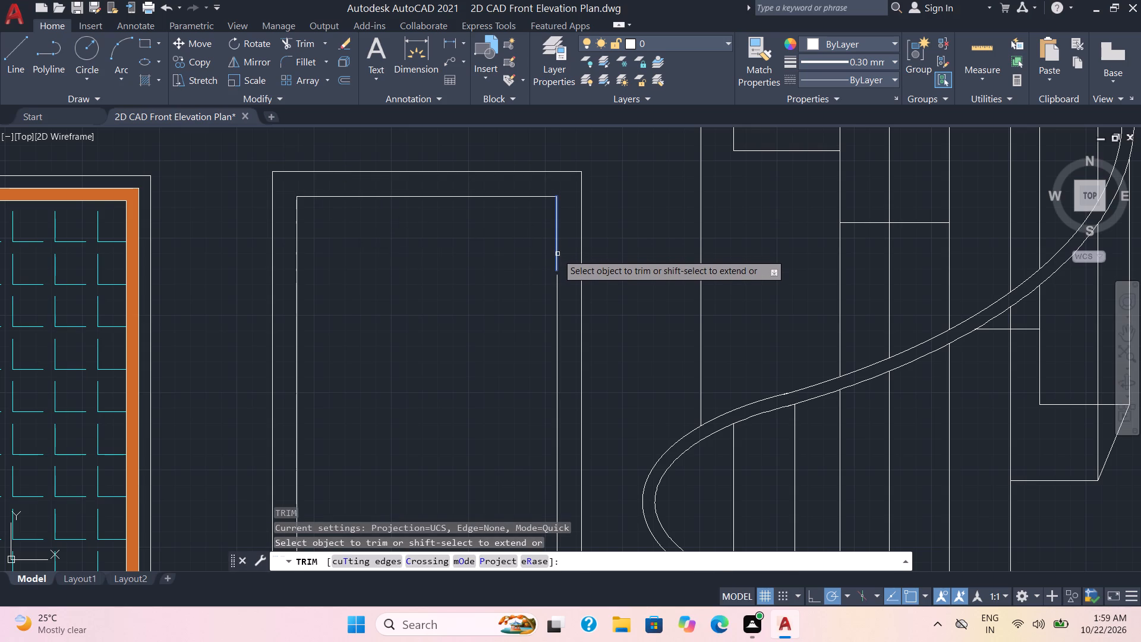
pyautogui.keyDown('shift'); pyautogui.click(557, 285); pyautogui.keyUp('shift')
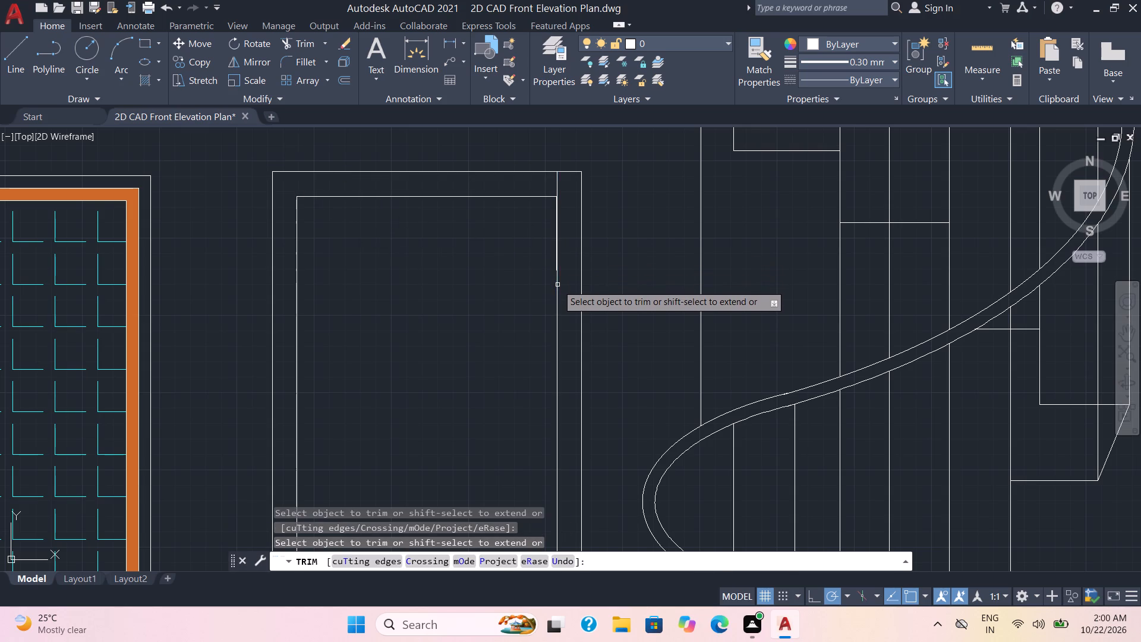
pyautogui.scroll(1, 565, 234)
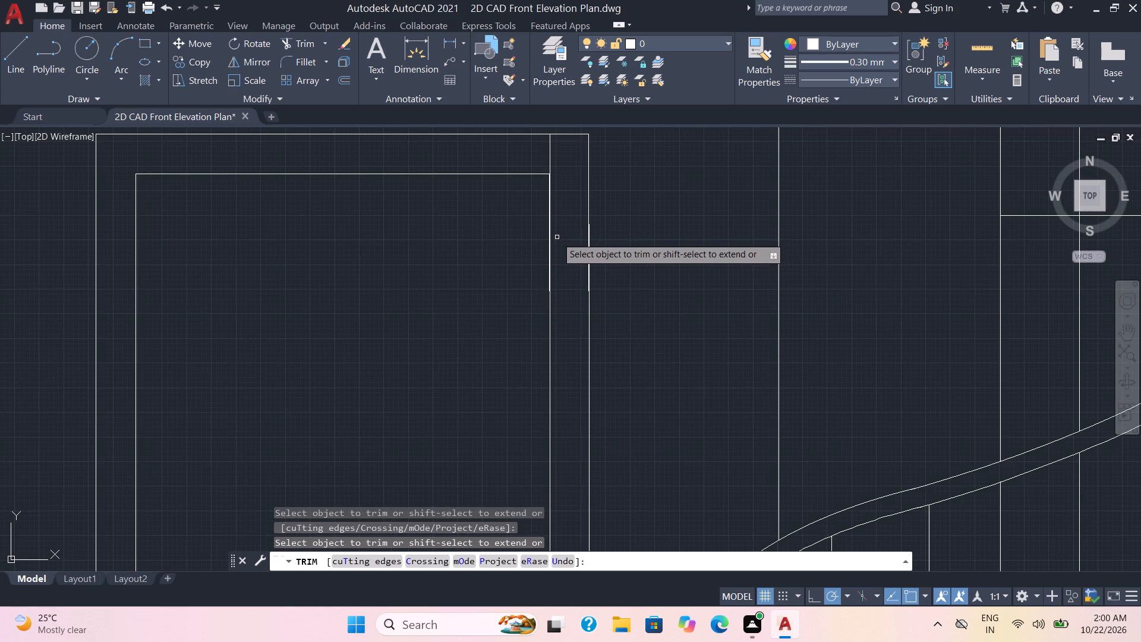
pyautogui.scroll(2, 553, 238)
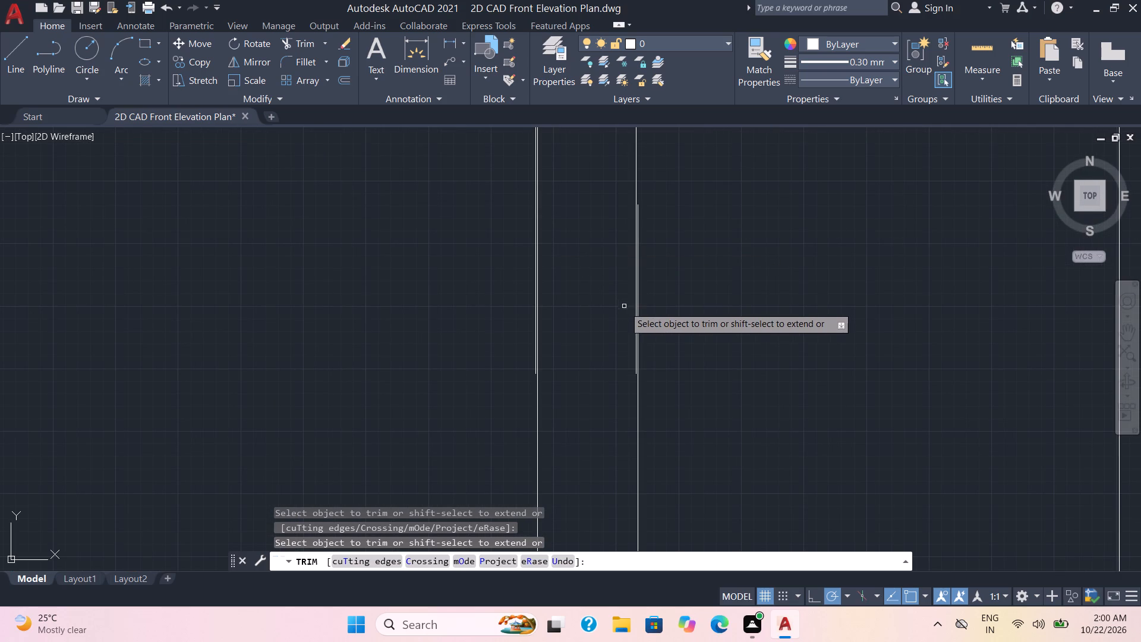
pyautogui.scroll(-2, 670, 351)
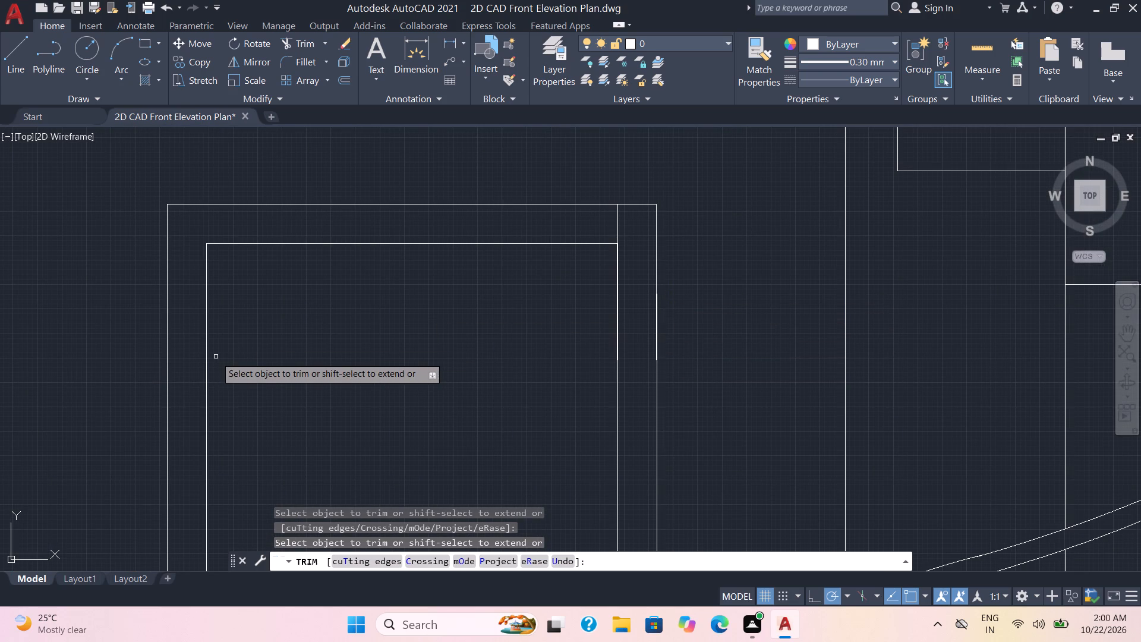
pyautogui.keyDown('shift'); pyautogui.scroll(2, 216, 357); pyautogui.keyUp('shift')
pyautogui.keyDown('shift'); pyautogui.scroll(-2, 220, 339); pyautogui.keyUp('shift')
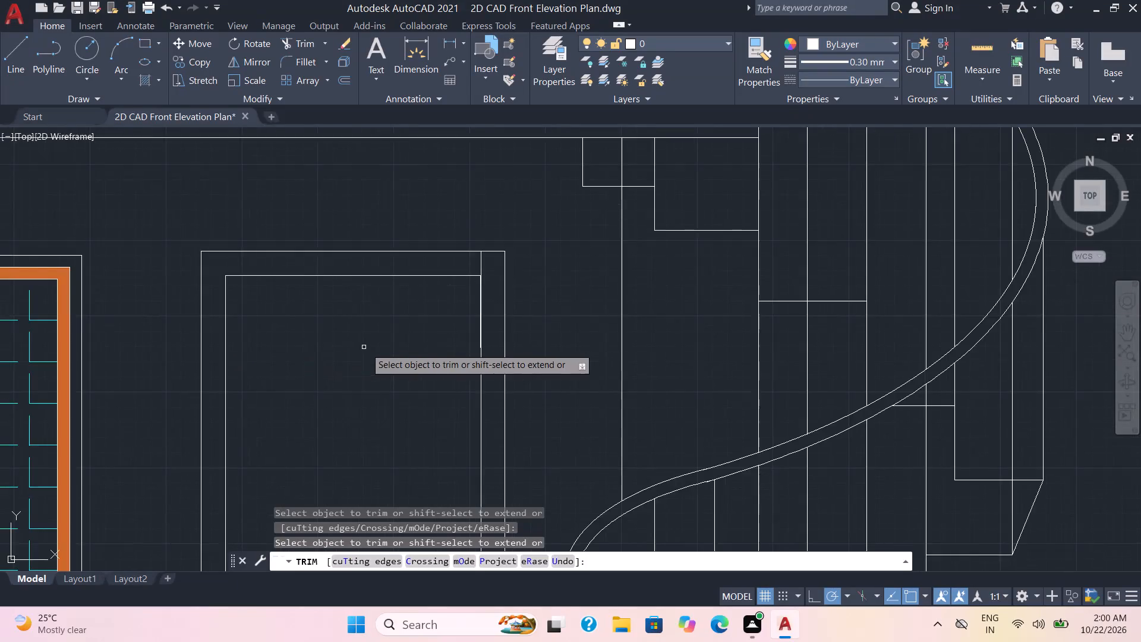
pyautogui.keyDown('shift'); pyautogui.scroll(-2, 367, 348); pyautogui.keyUp('shift')
pyautogui.scroll(2, 497, 361)
pyautogui.scroll(1, 442, 346)
pyautogui.scroll(-1, 442, 346)
pyautogui.keyDown('shift'); pyautogui.click(365, 175); pyautogui.keyUp('shift')
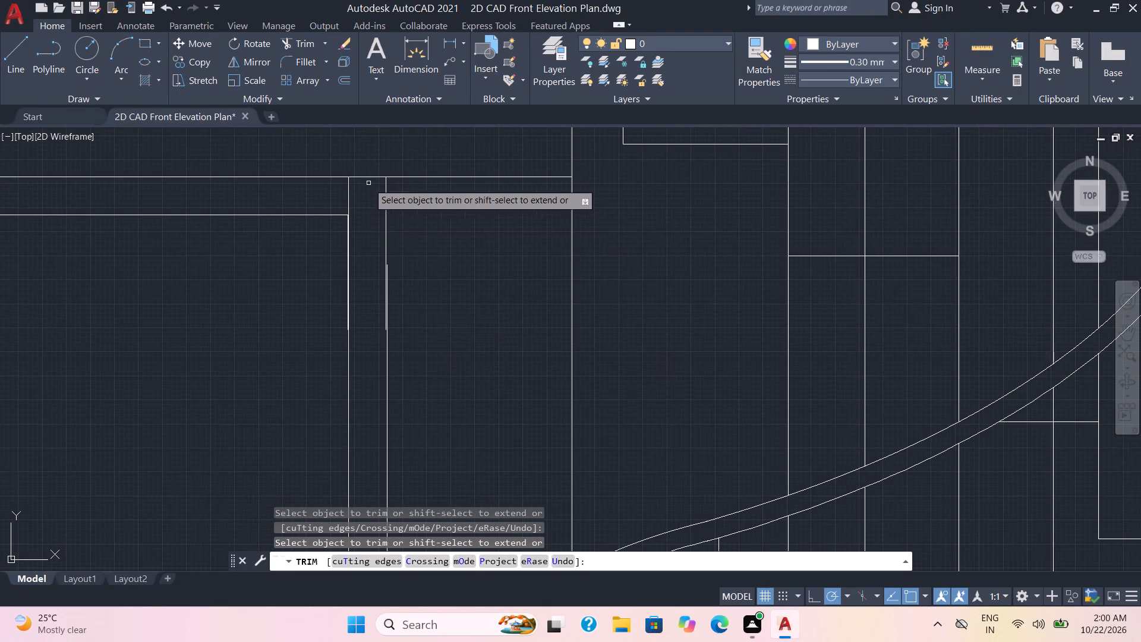
pyautogui.keyDown('shift'); pyautogui.click(385, 353); pyautogui.keyUp('shift')
pyautogui.press('Escape')
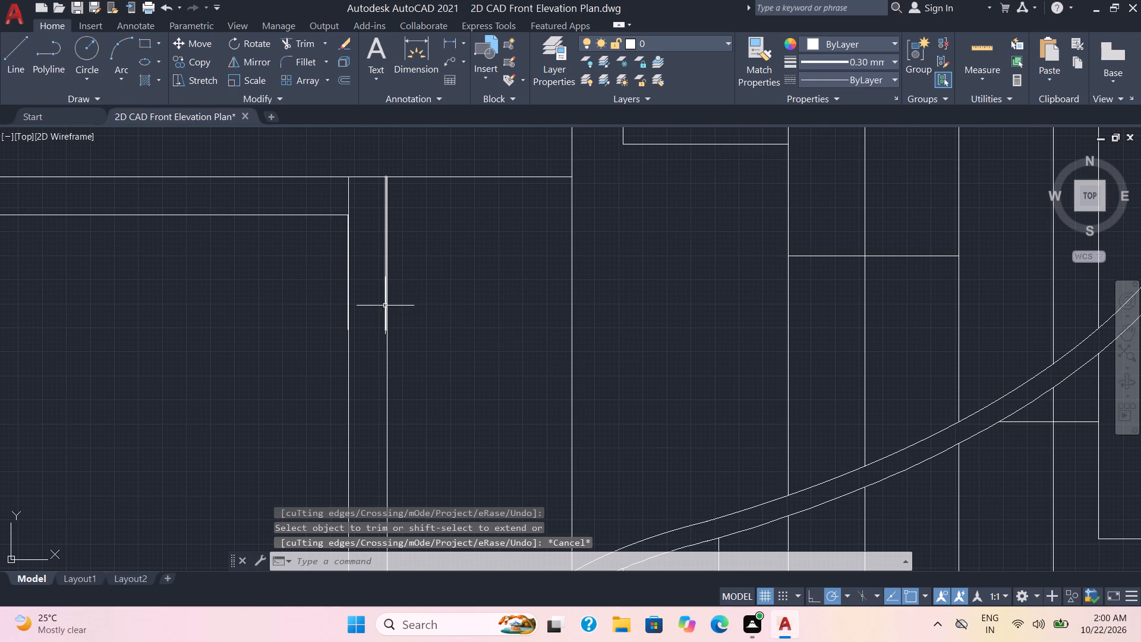
# Delete the two short leftover vertical segments at the upper right side of the top-storey door.
pyautogui.click(385, 306)
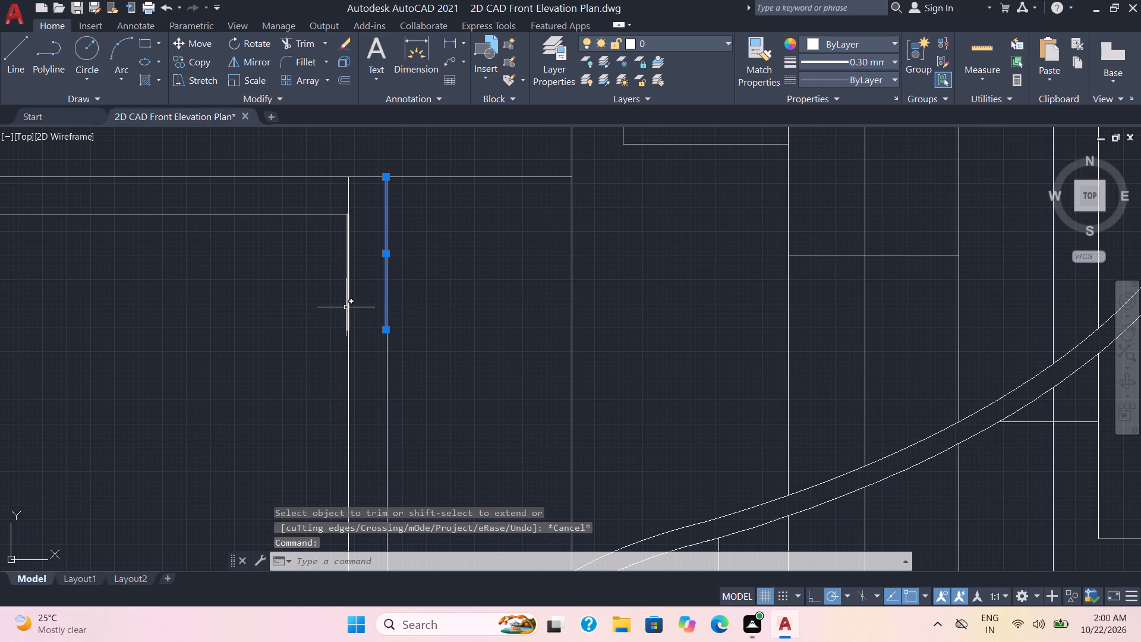
pyautogui.click(346, 307)
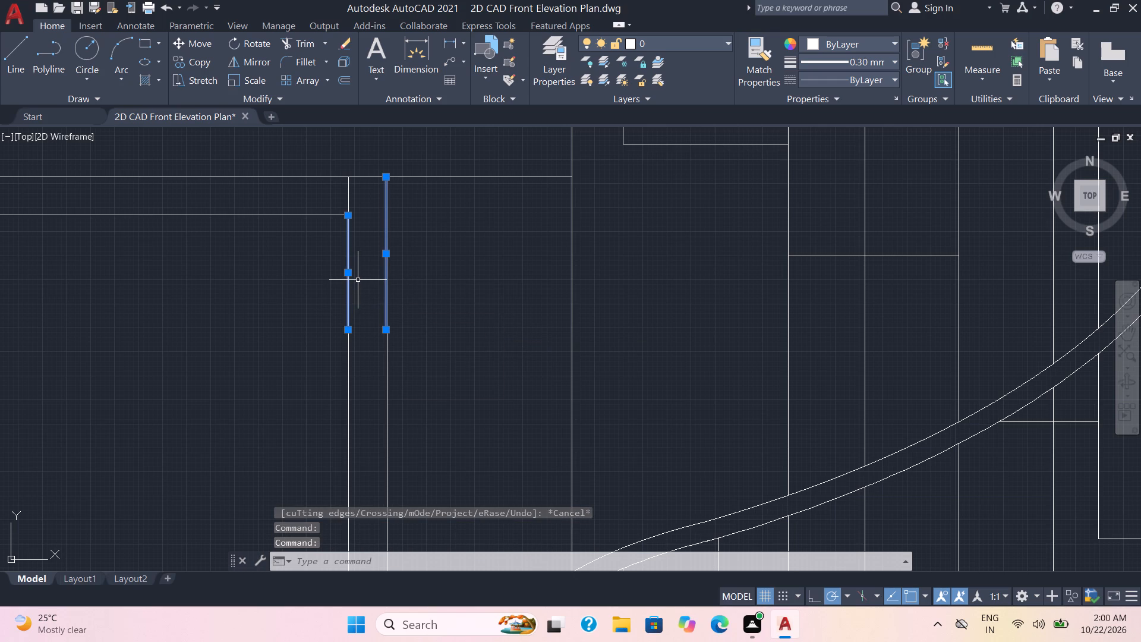
pyautogui.press('Delete')
# Trim the head line running past the top-storey door's outer corner and the inner right jamb line crossing the door head.
pyautogui.scroll(-2, 321, 215)
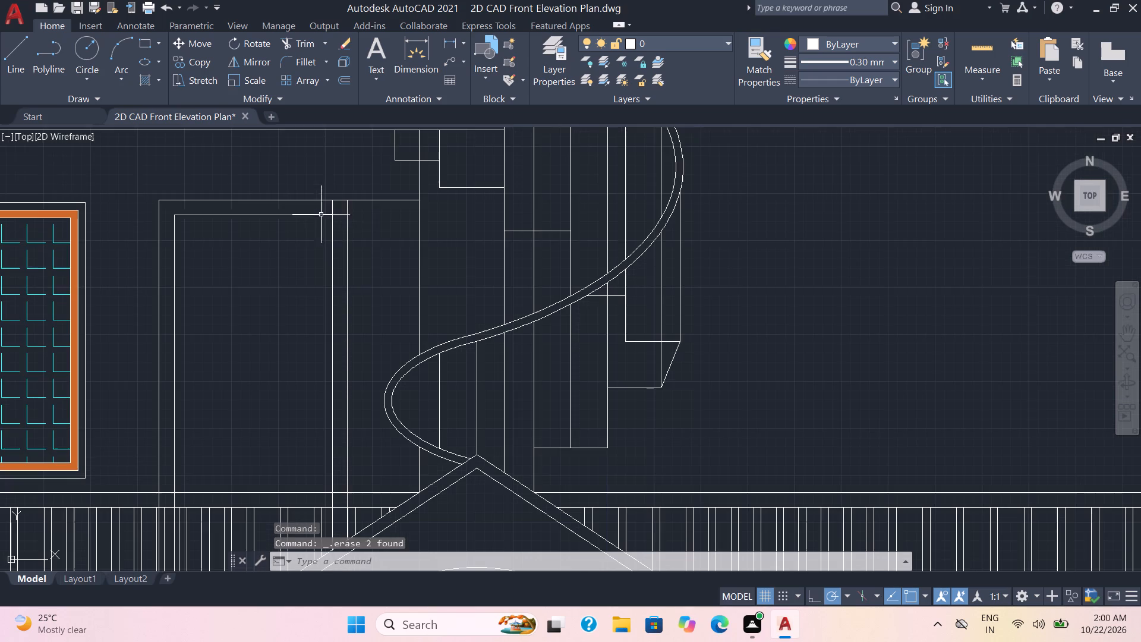
pyautogui.click(301, 45)
pyautogui.click(378, 200)
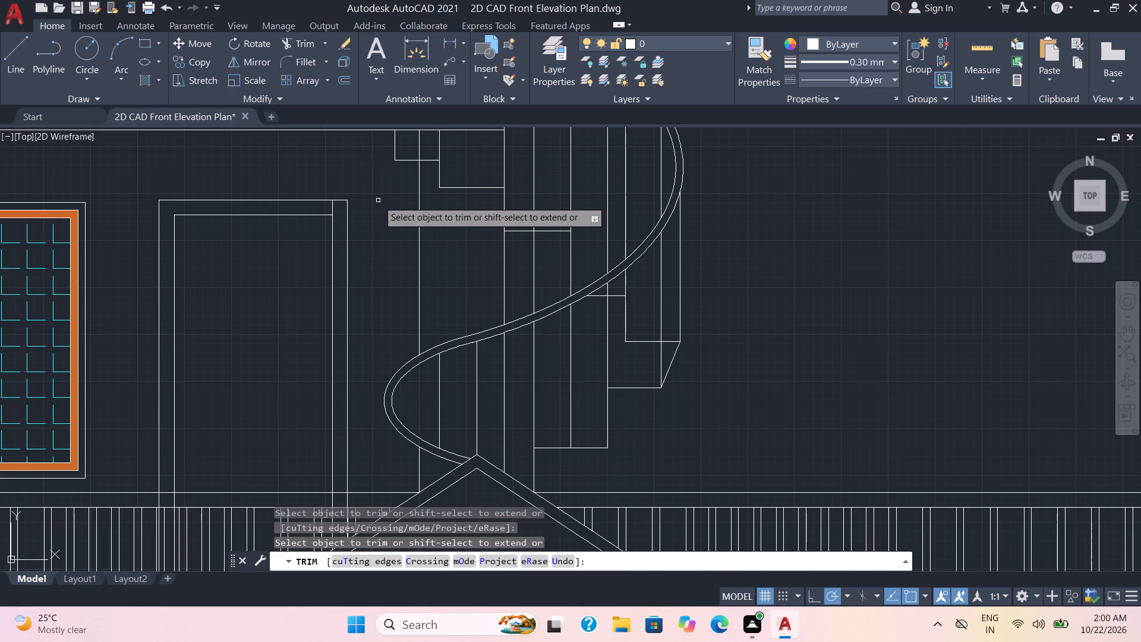
pyautogui.click(333, 207)
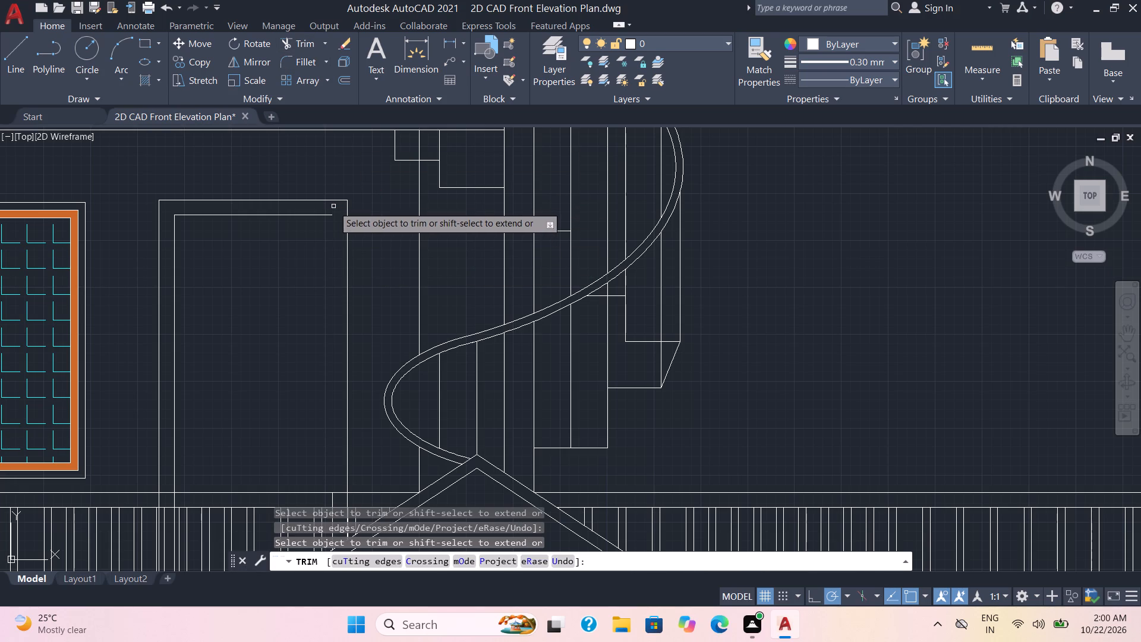
pyautogui.hotkey('ctrl', 'z')
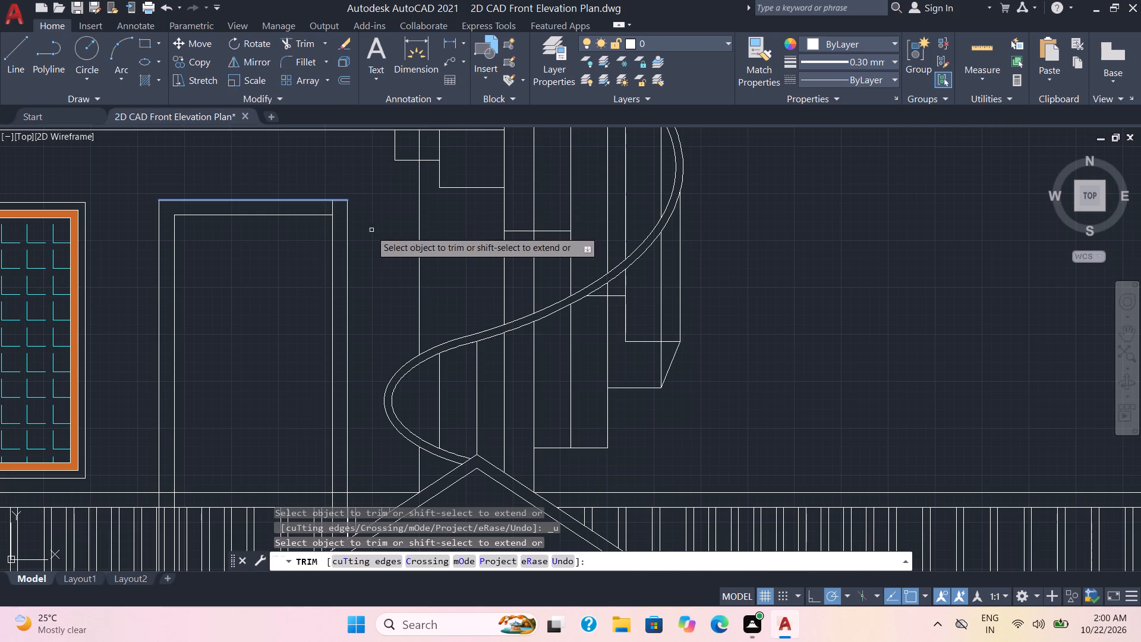
pyautogui.click(333, 209)
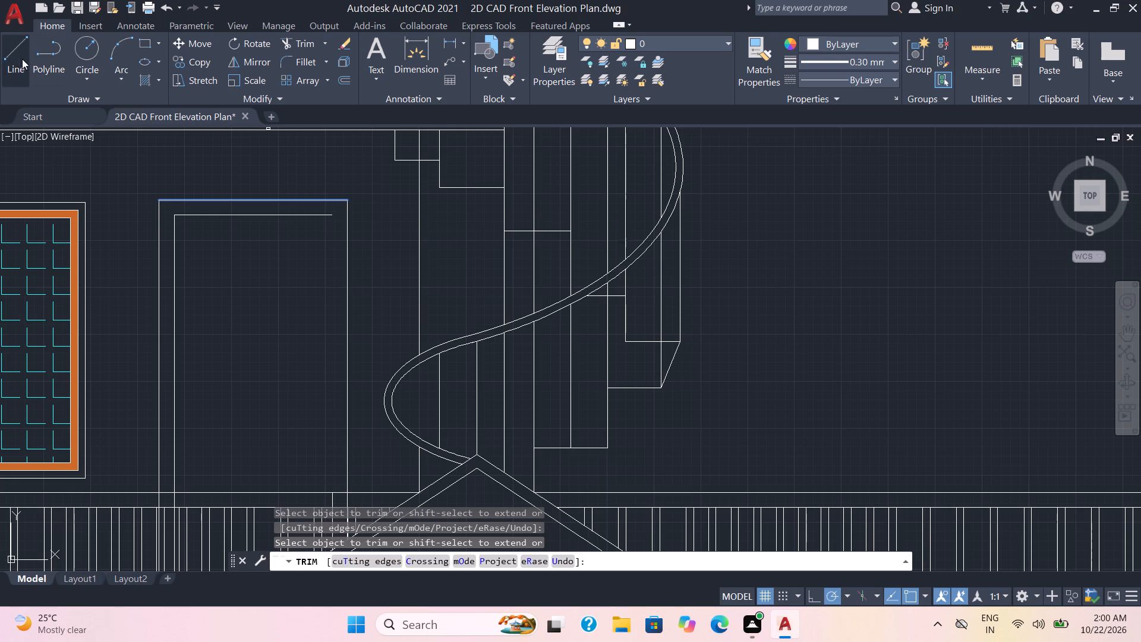
# Draw the top-storey door's inner right jamb as a line from the inner head corner down to the balcony railing.
pyautogui.click(15, 55)
pyautogui.click(329, 214)
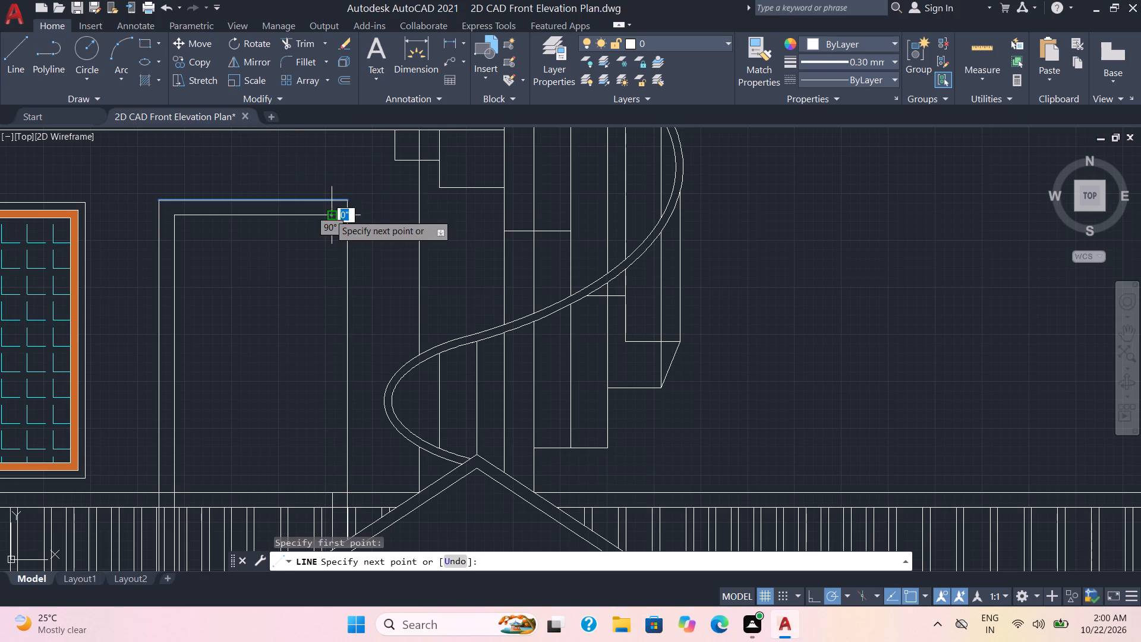
pyautogui.click(331, 492)
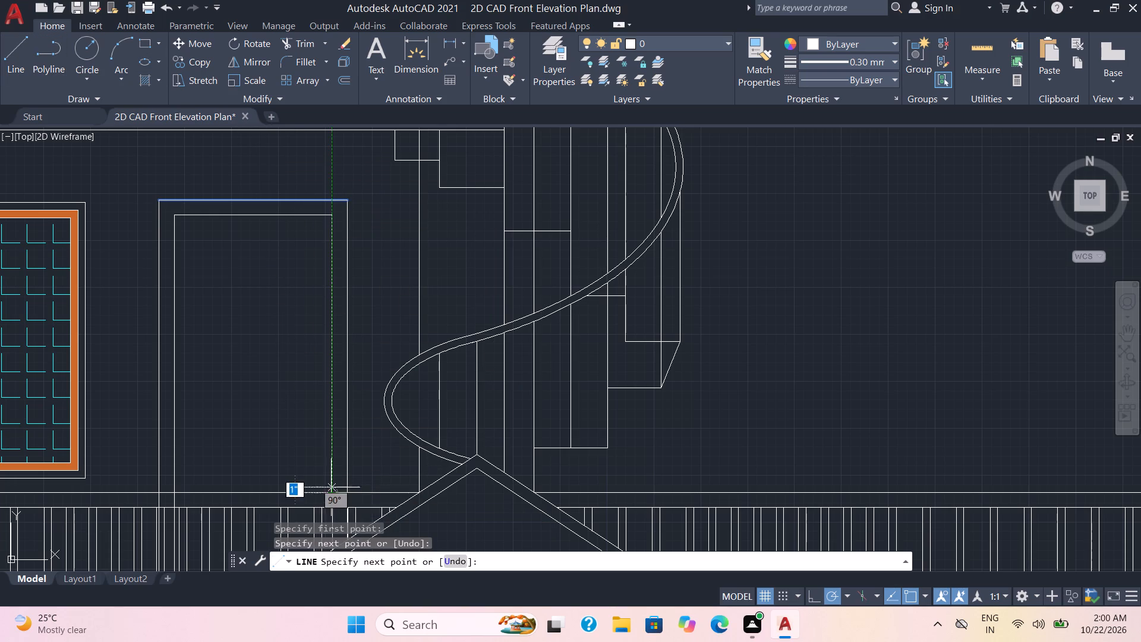
pyautogui.press('Escape')
# Hatch the top-storey door's inner panel above the balcony railing with the NET pattern in colour 205,105,40.
pyautogui.moveTo(289, 379); pyautogui.dragTo(291, 267, button='middle')
pyautogui.scroll(-1, 295, 271)
pyautogui.moveTo(295, 272); pyautogui.dragTo(294, 298, button='middle')
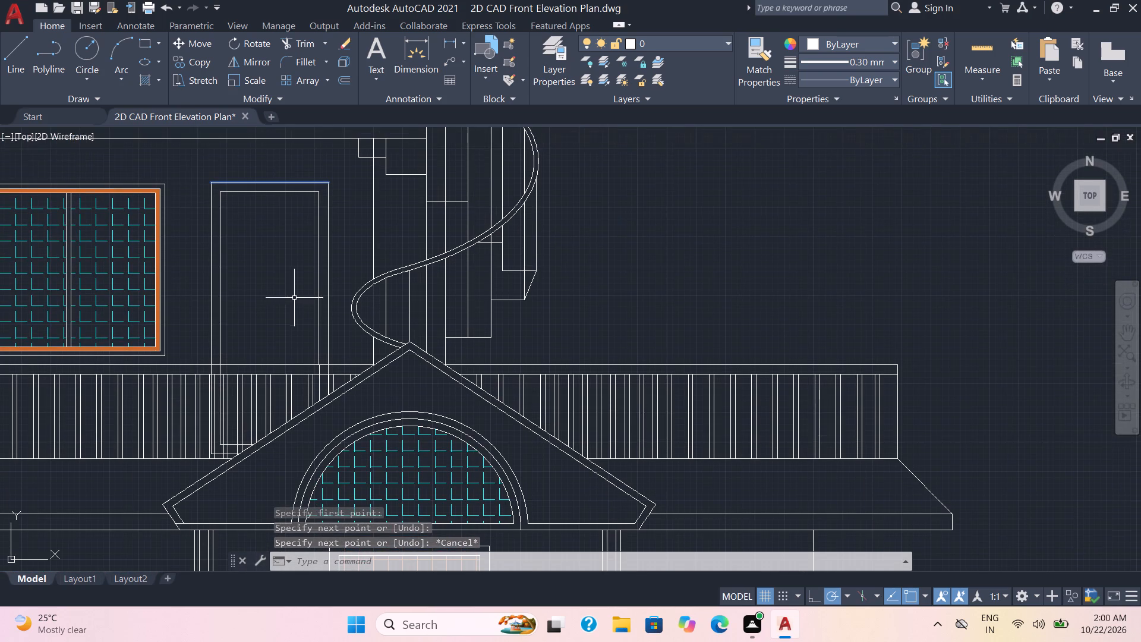
pyautogui.click(147, 83)
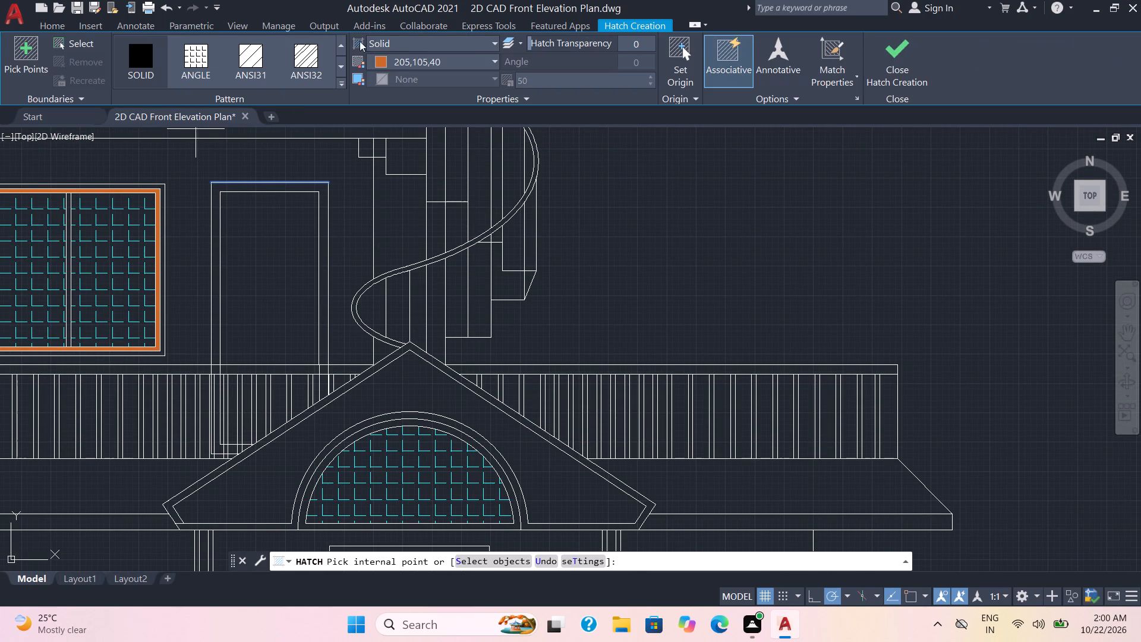
pyautogui.click(336, 70)
pyautogui.click(342, 81)
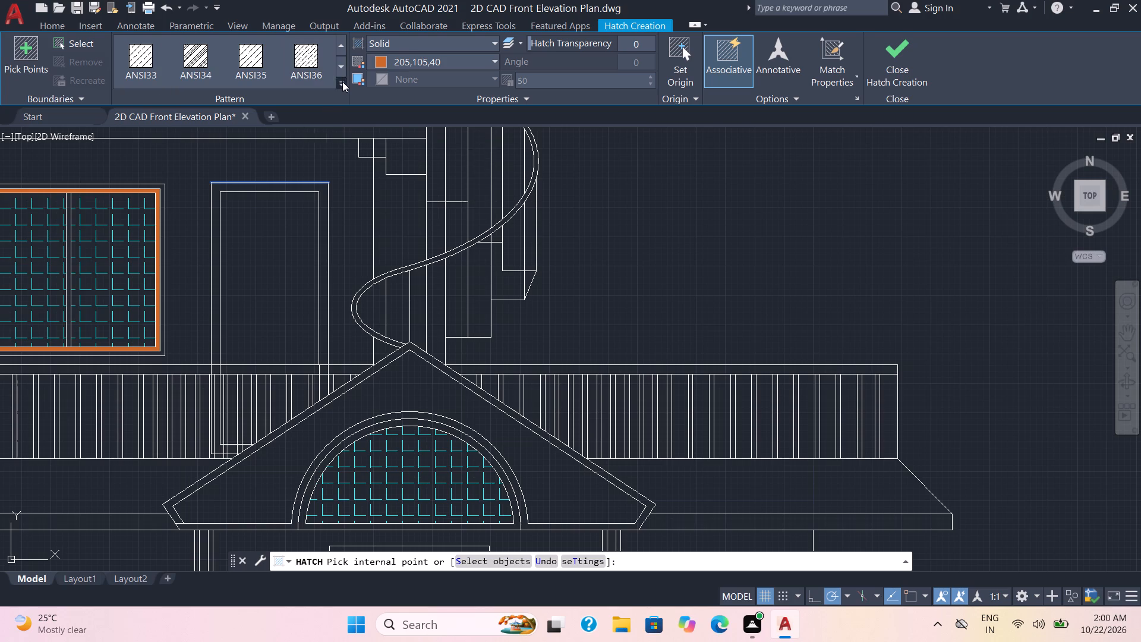
pyautogui.scroll(-3, 203, 206)
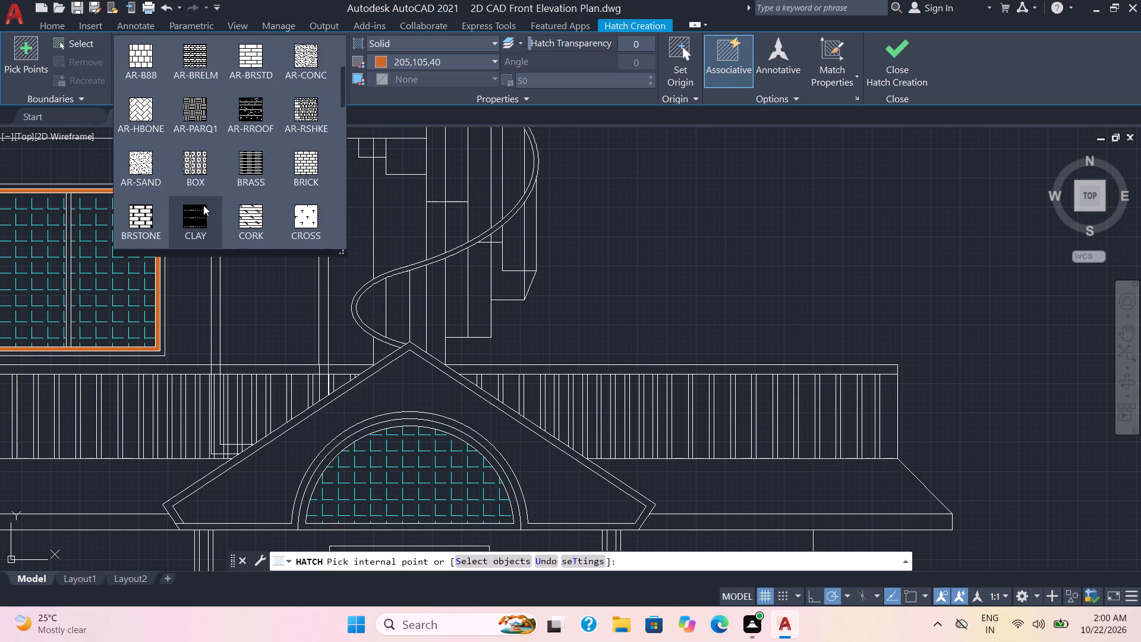
pyautogui.scroll(-8, 203, 205)
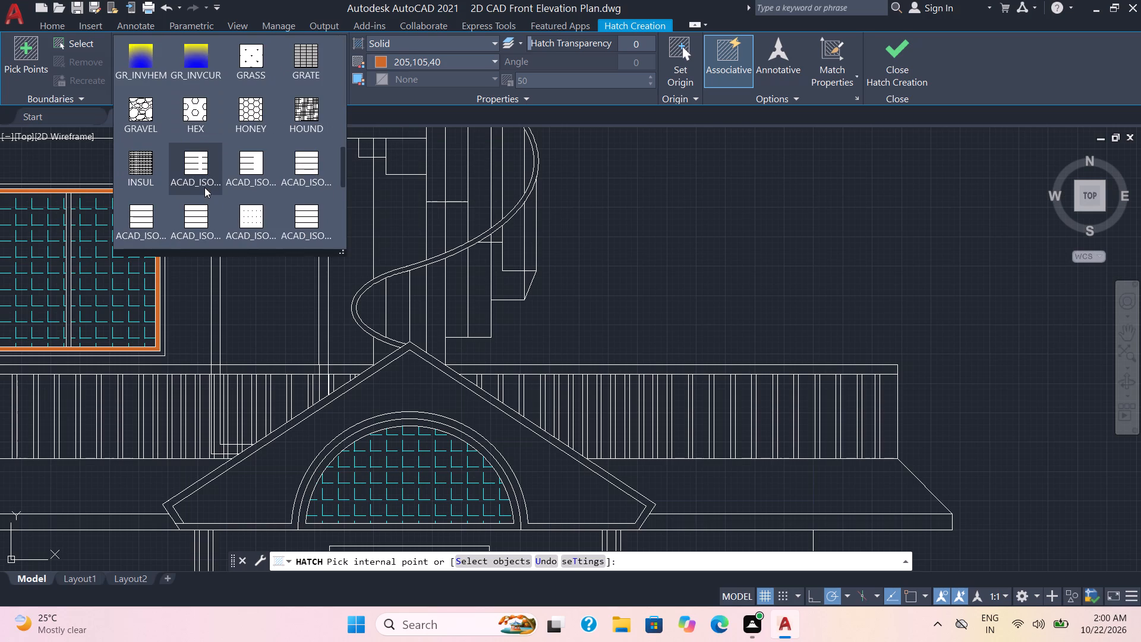
pyautogui.scroll(-6, 204, 187)
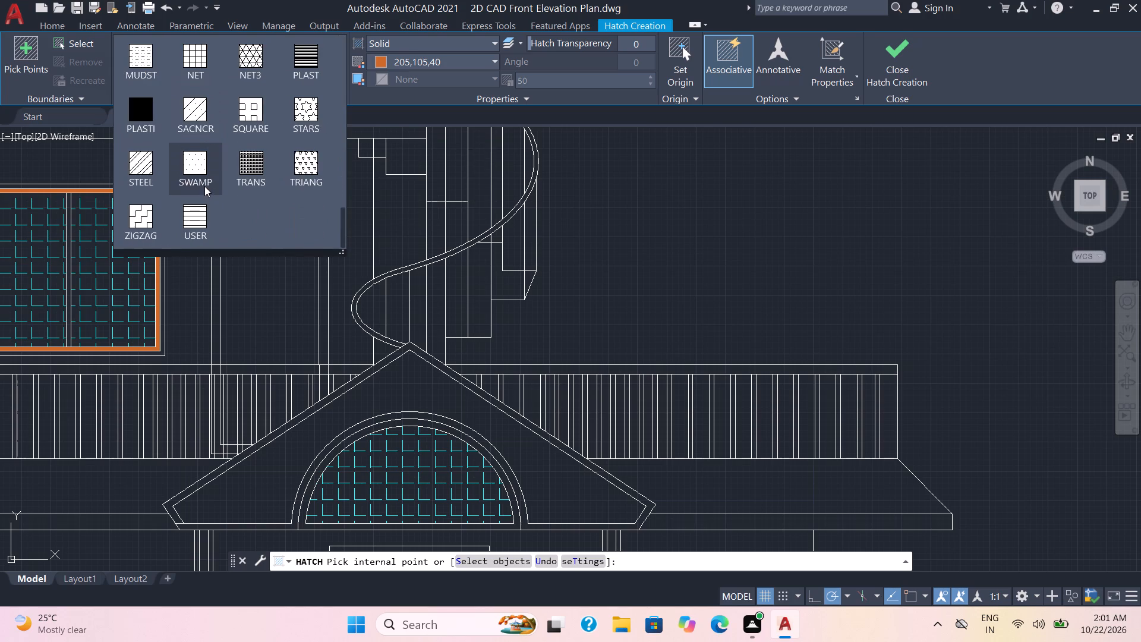
pyautogui.scroll(2, 204, 161)
pyautogui.scroll(-3, 201, 126)
pyautogui.scroll(1, 201, 120)
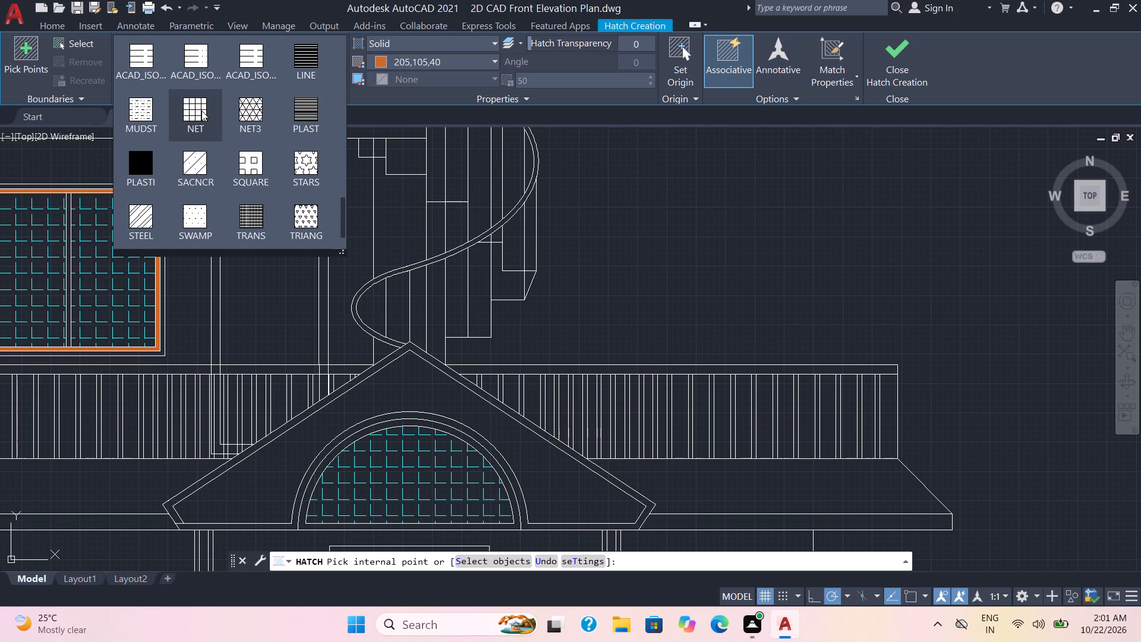
pyautogui.click(196, 109)
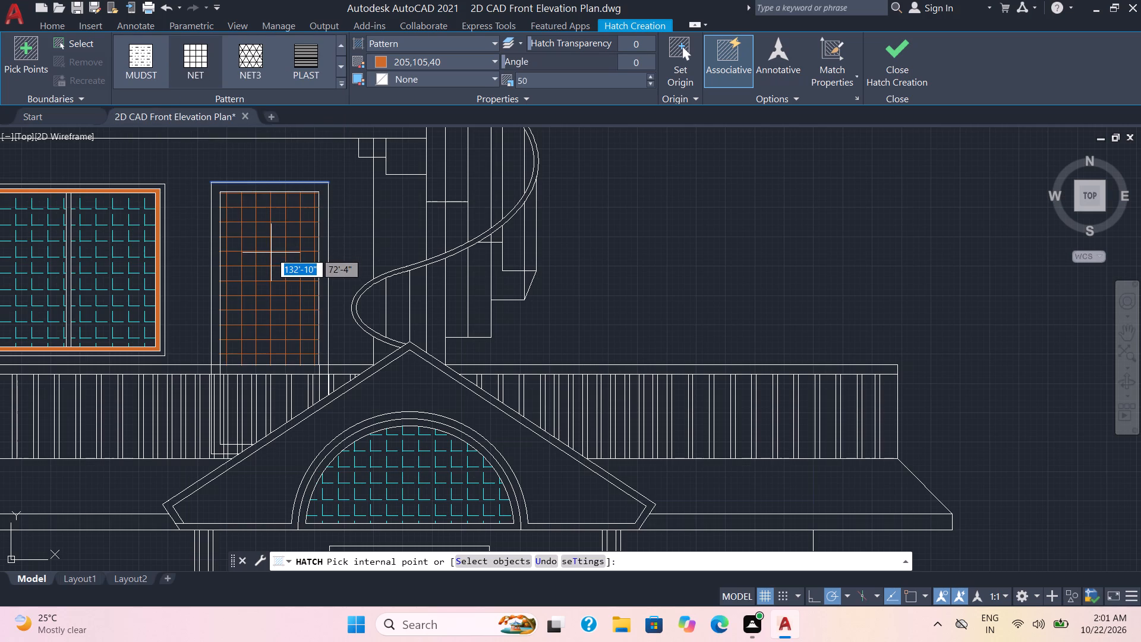
pyautogui.click(271, 253)
# Hatch the strips of the top-storey door visible between the balcony balusters with the same NET pattern, and finish the hatch.
pyautogui.scroll(1, 257, 363)
pyautogui.moveTo(259, 404); pyautogui.dragTo(288, 275, button='middle')
pyautogui.scroll(1, 288, 275)
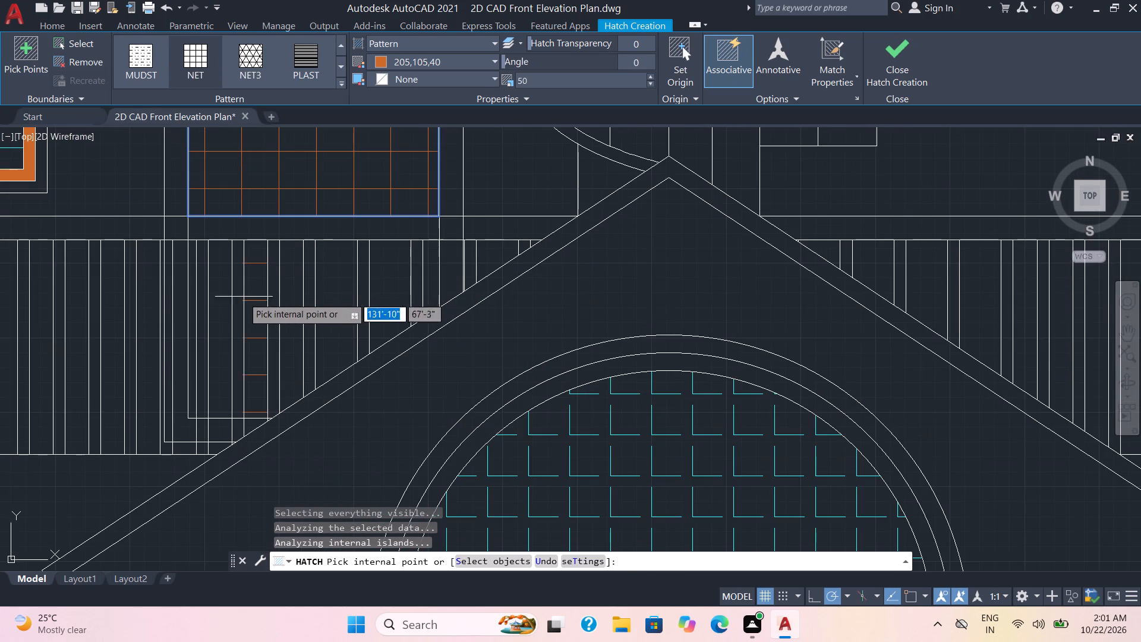
pyautogui.click(220, 306)
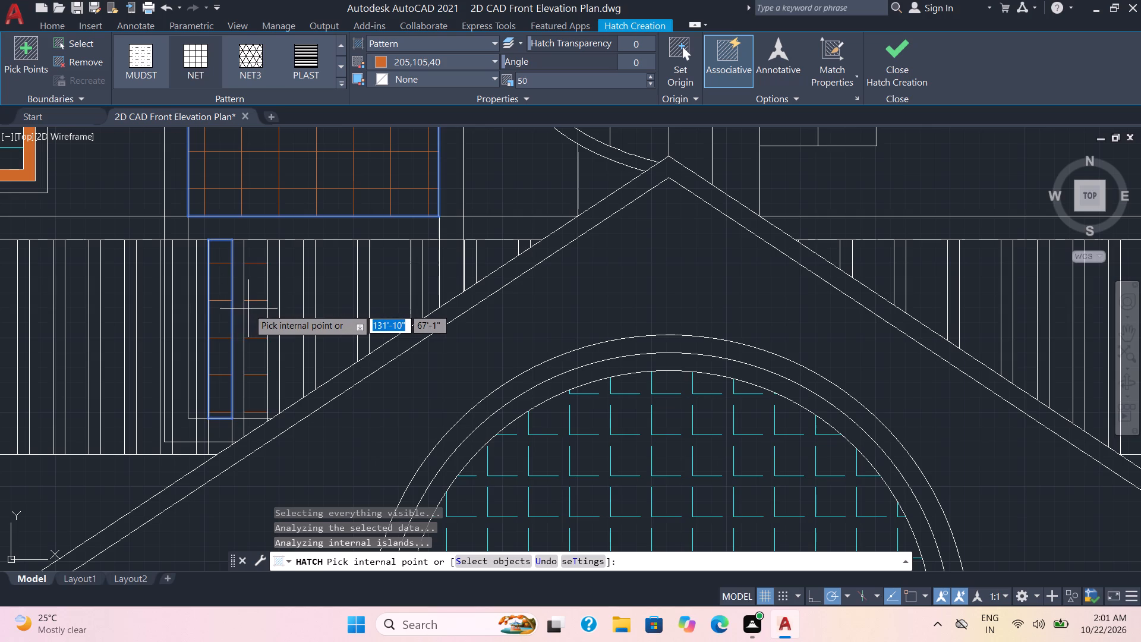
pyautogui.click(248, 309)
pyautogui.click(292, 311)
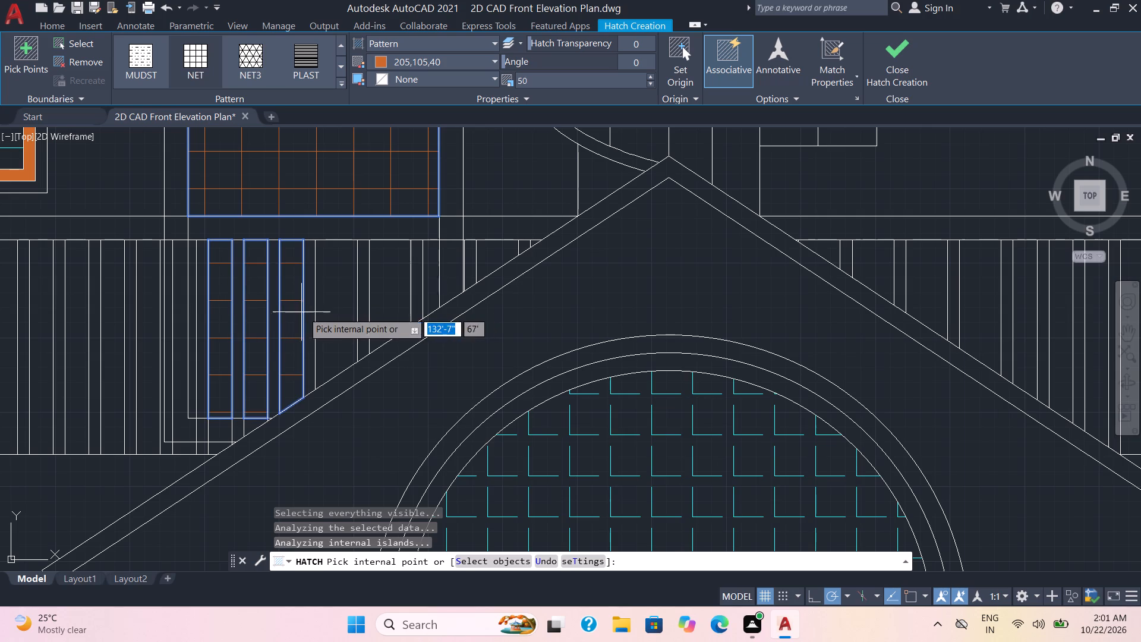
pyautogui.click(333, 313)
pyautogui.click(390, 303)
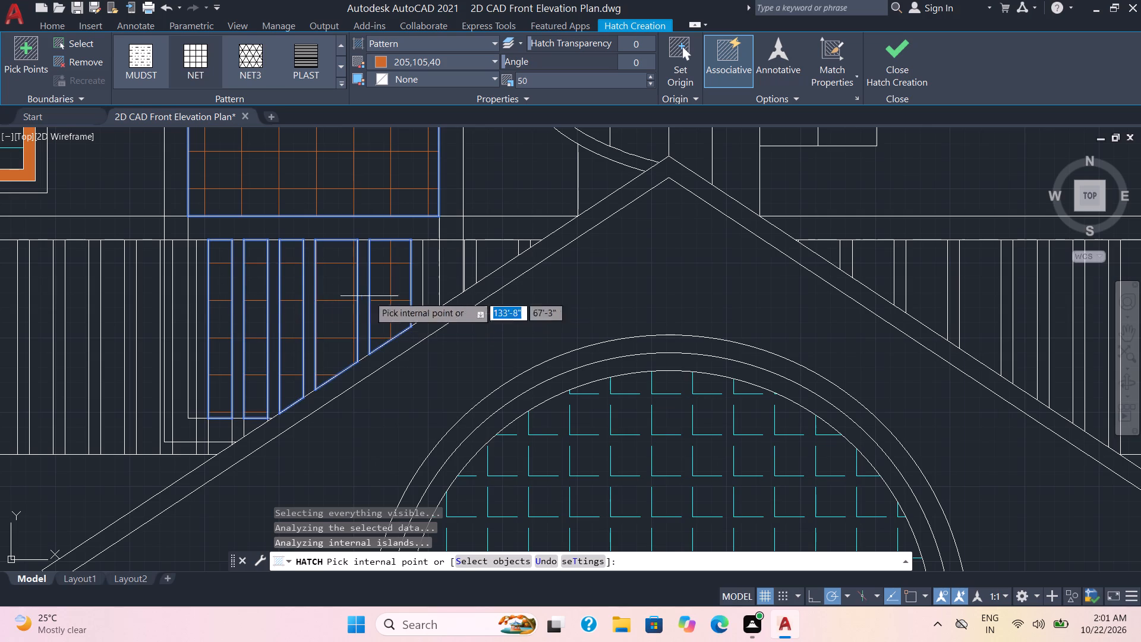
pyautogui.click(191, 315)
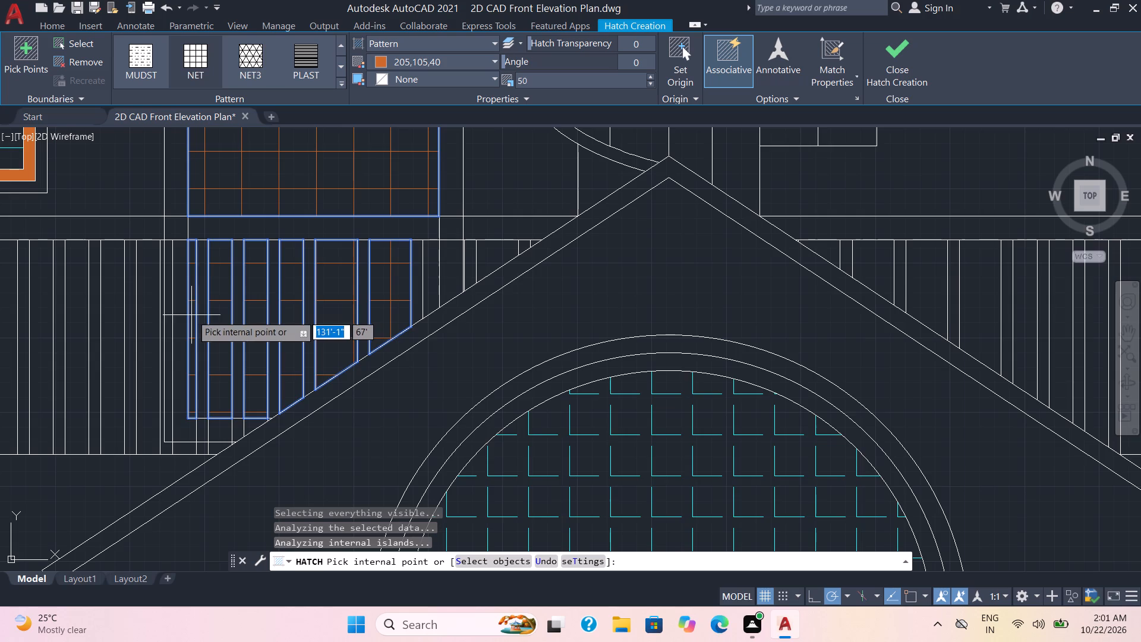
pyautogui.scroll(-1, 267, 315)
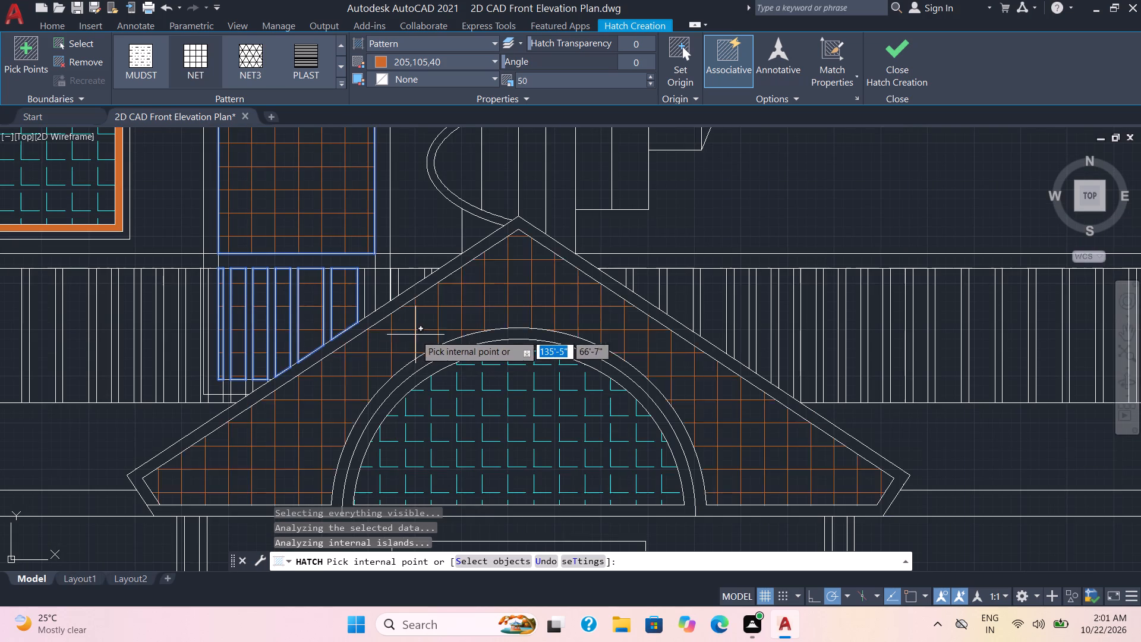
pyautogui.scroll(-2, 417, 331)
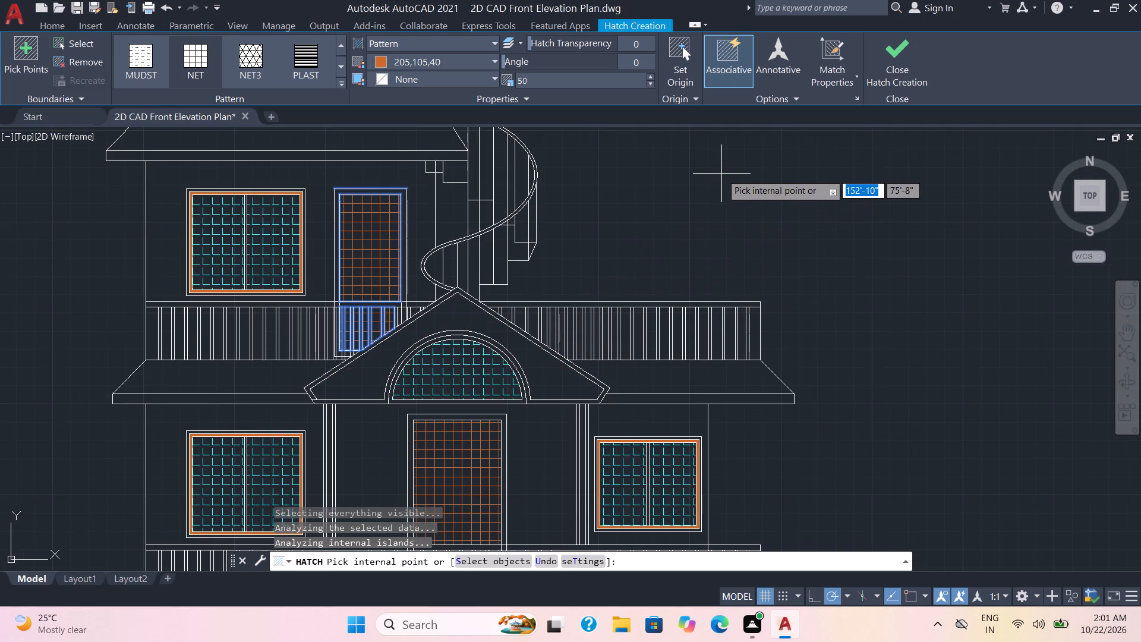
pyautogui.click(899, 59)
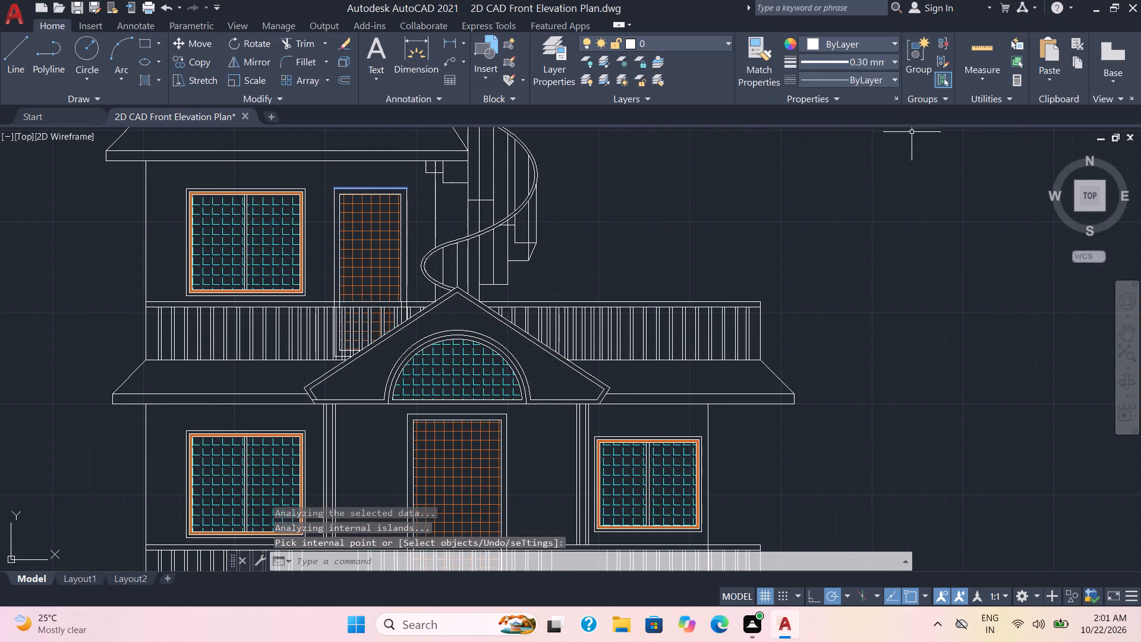
# Bring the whole elevation into view and save the drawing.
pyautogui.scroll(-2, 910, 212)
pyautogui.moveTo(884, 253); pyautogui.dragTo(666, 270, button='middle')
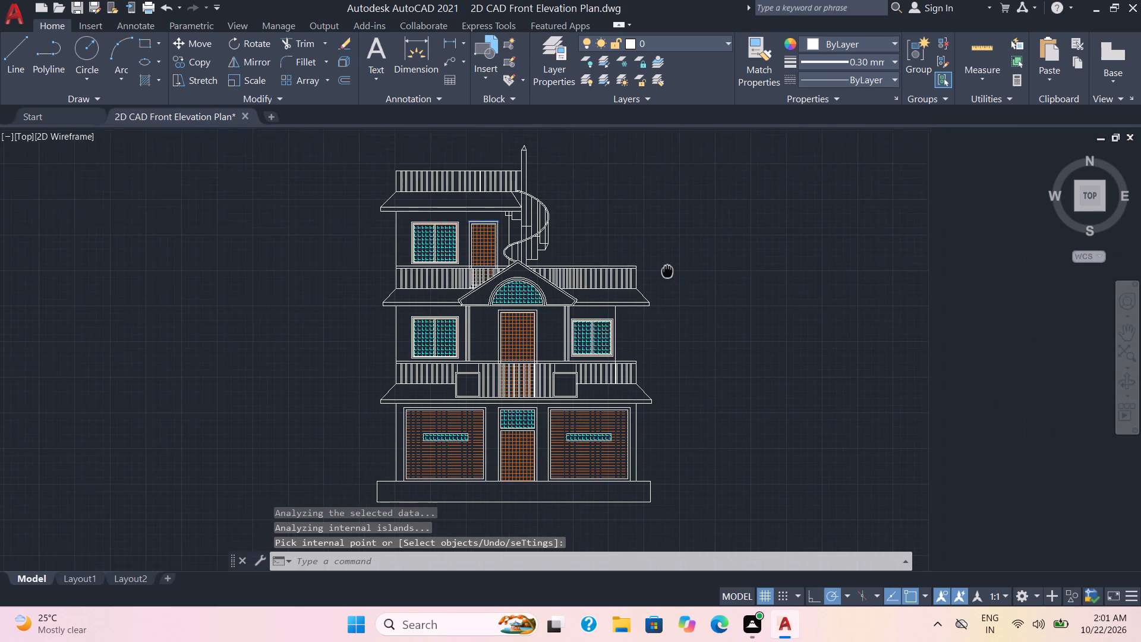
pyautogui.moveTo(666, 270); pyautogui.dragTo(605, 243, button='middle')
pyautogui.hotkey('ctrl', 's')
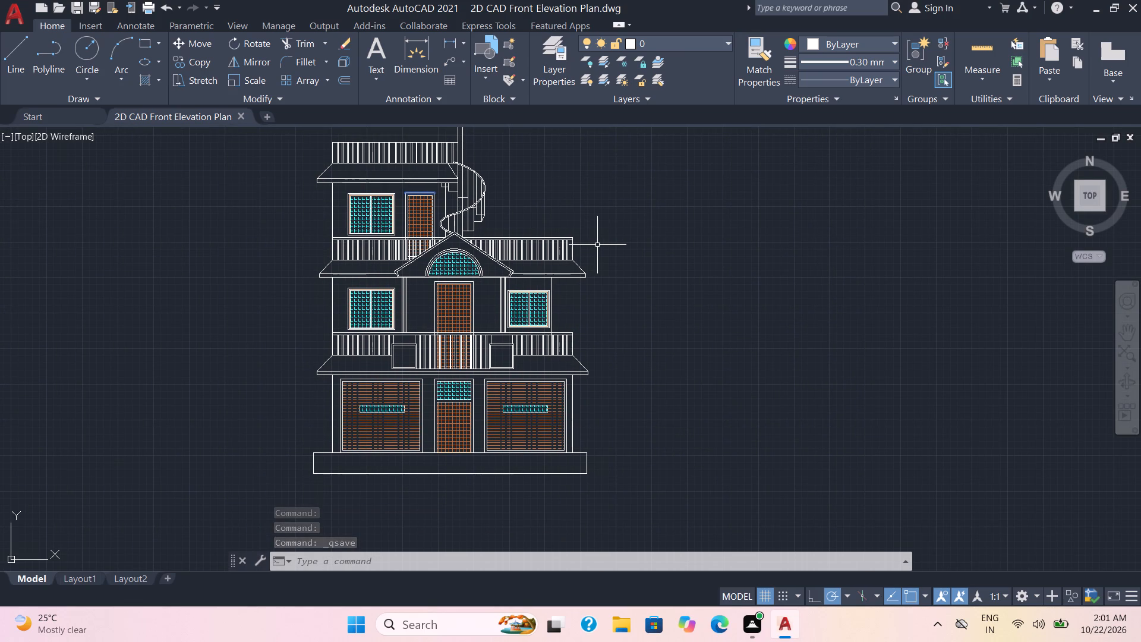
# Hatch the two planter openings above the boxes on the first-floor balcony with the ESCHER pattern in colour 19,103,52.
pyautogui.click(150, 75)
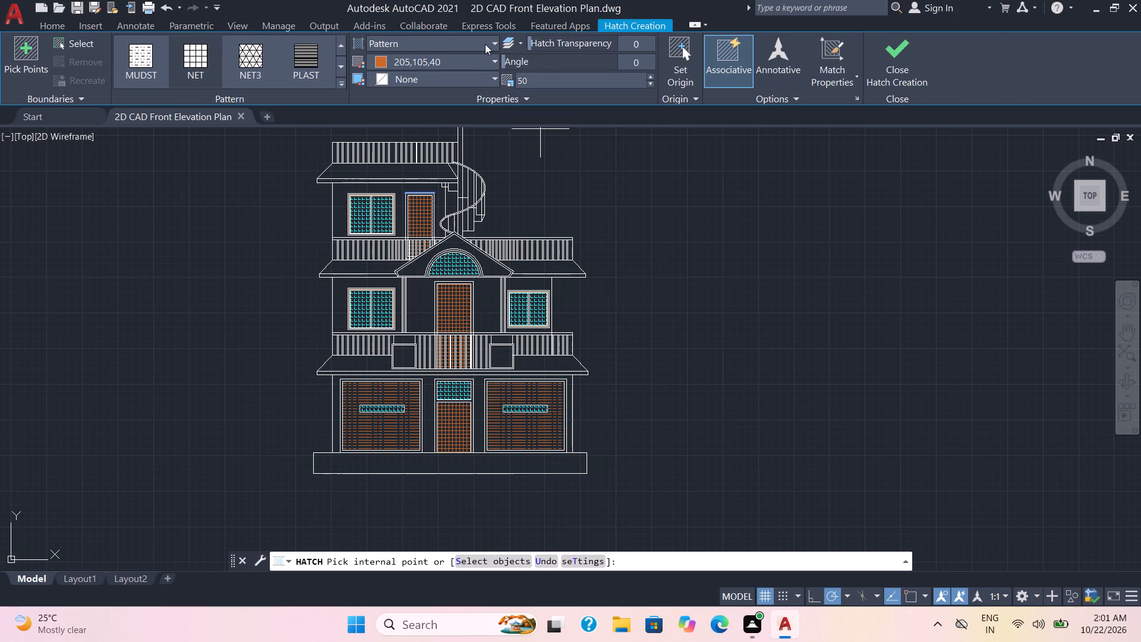
pyautogui.click(486, 58)
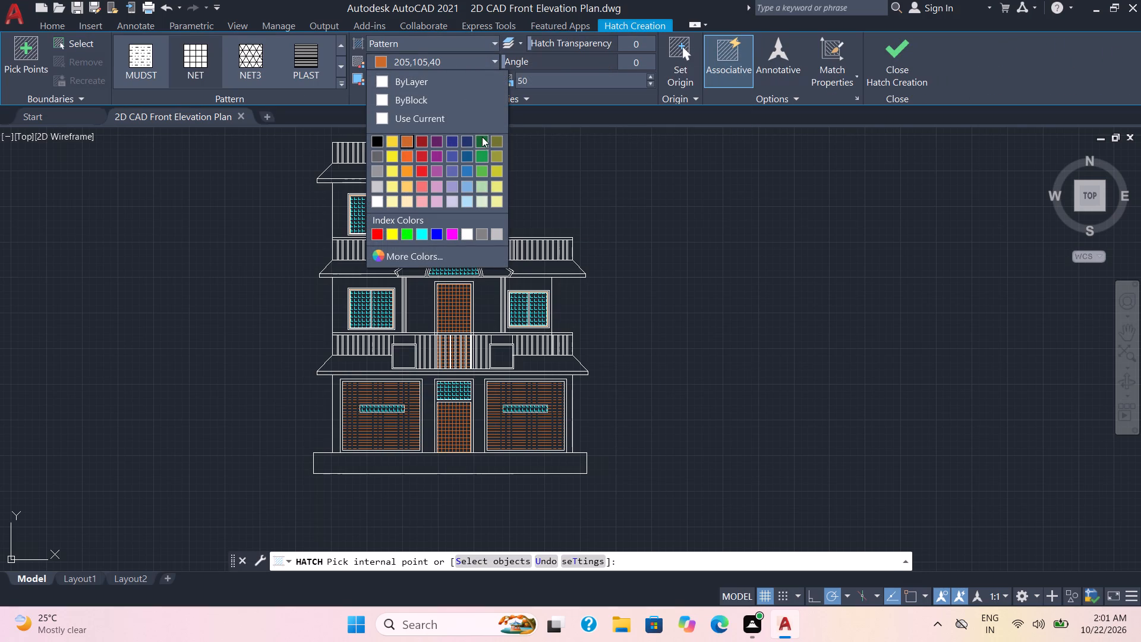
pyautogui.click(482, 136)
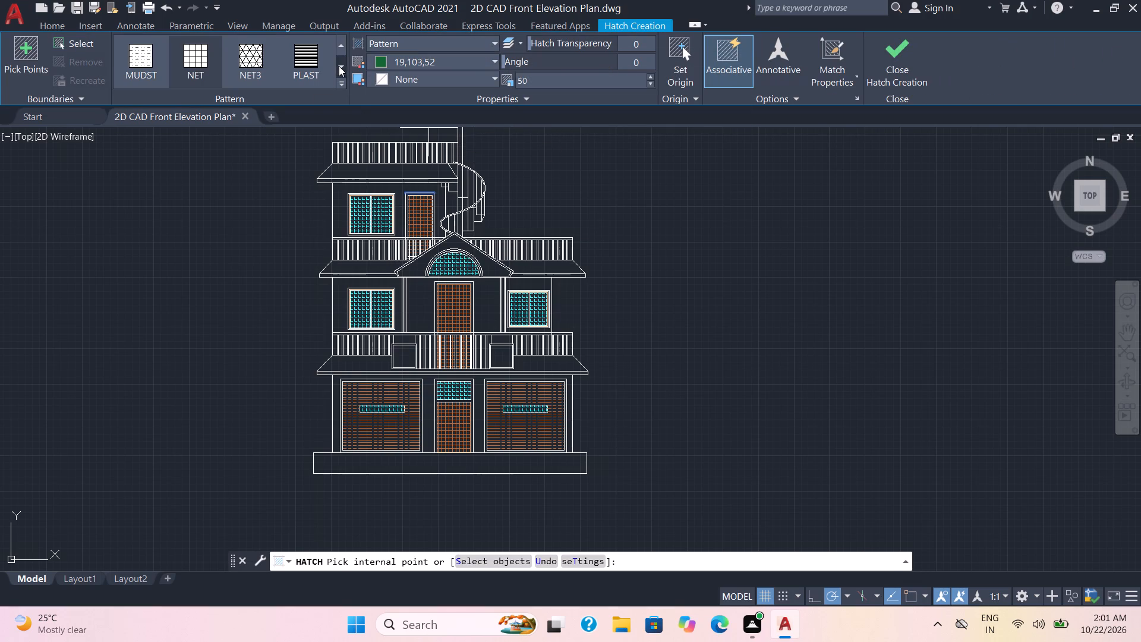
pyautogui.click(339, 66)
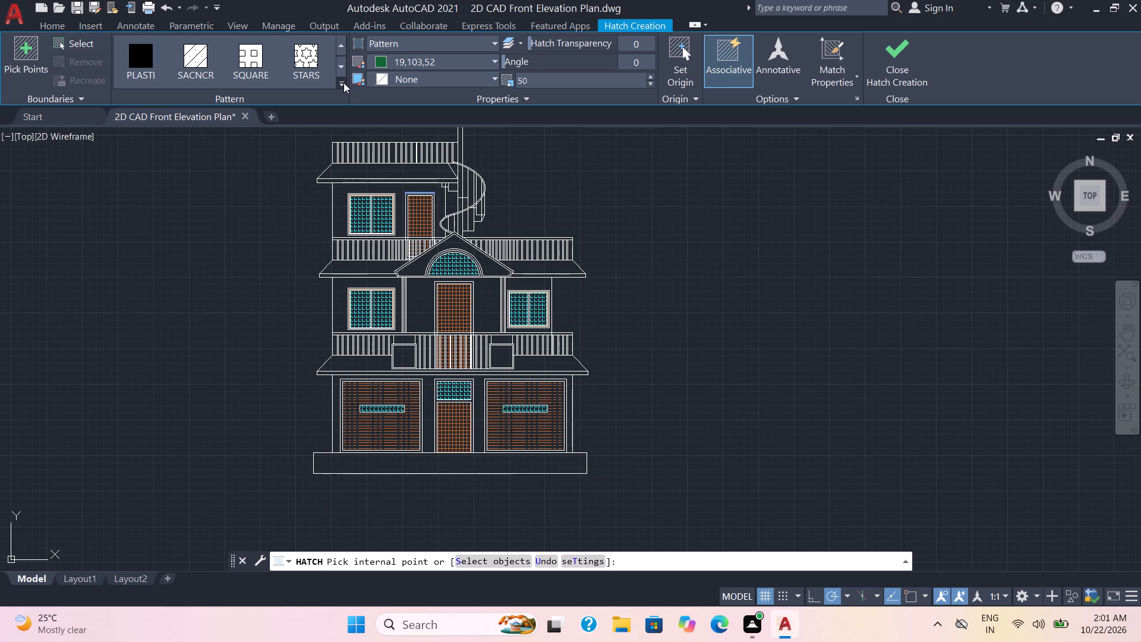
pyautogui.click(343, 82)
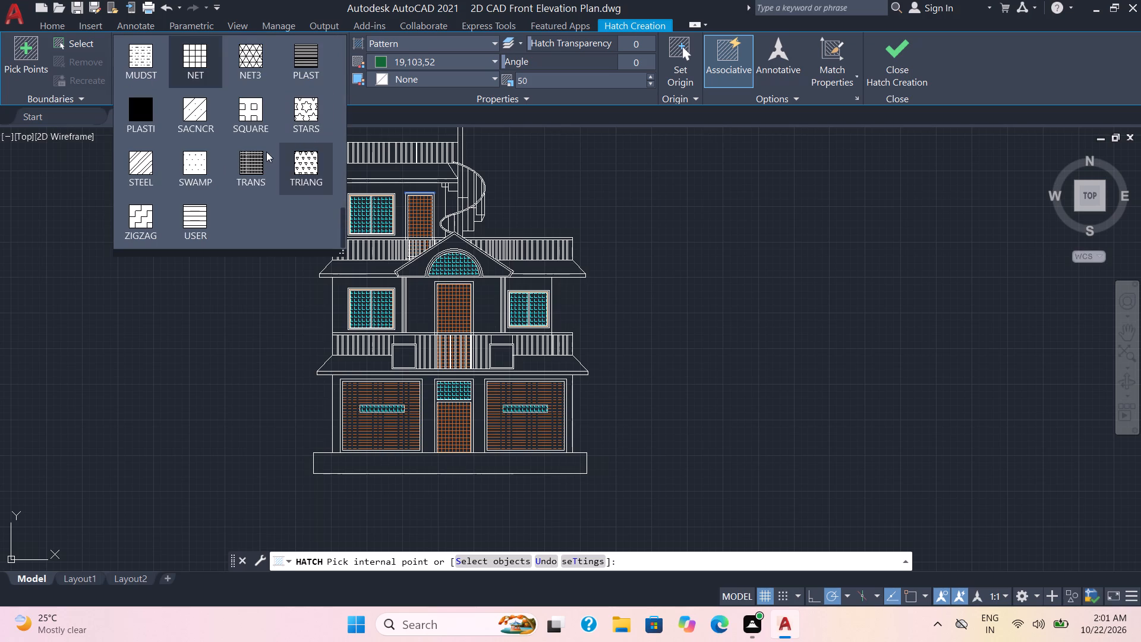
pyautogui.scroll(1, 267, 147)
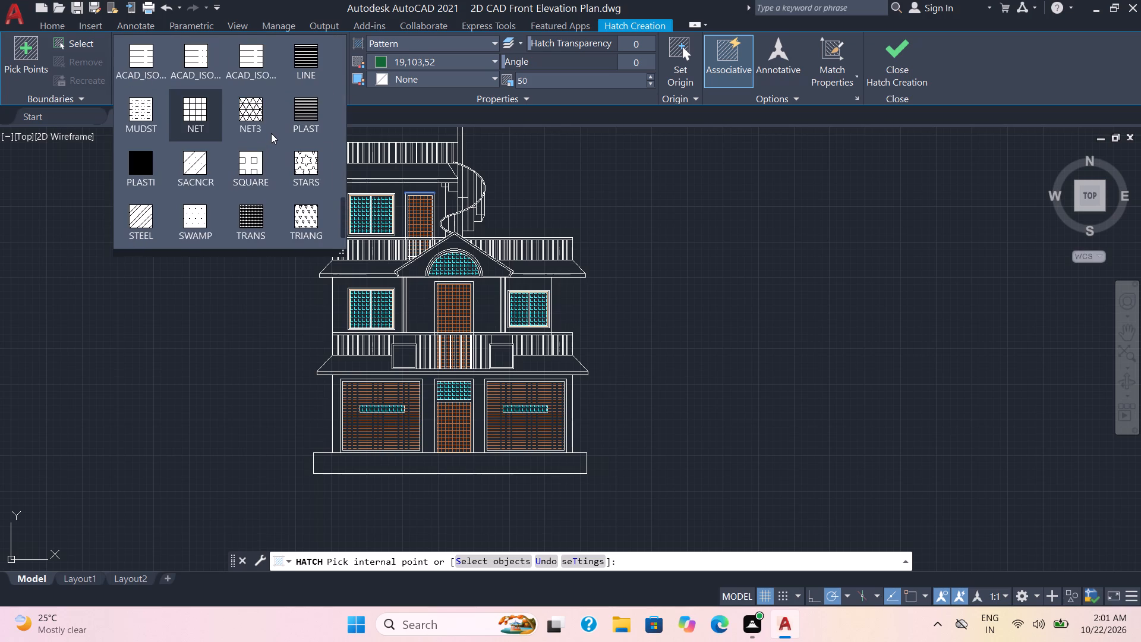
pyautogui.scroll(5, 271, 133)
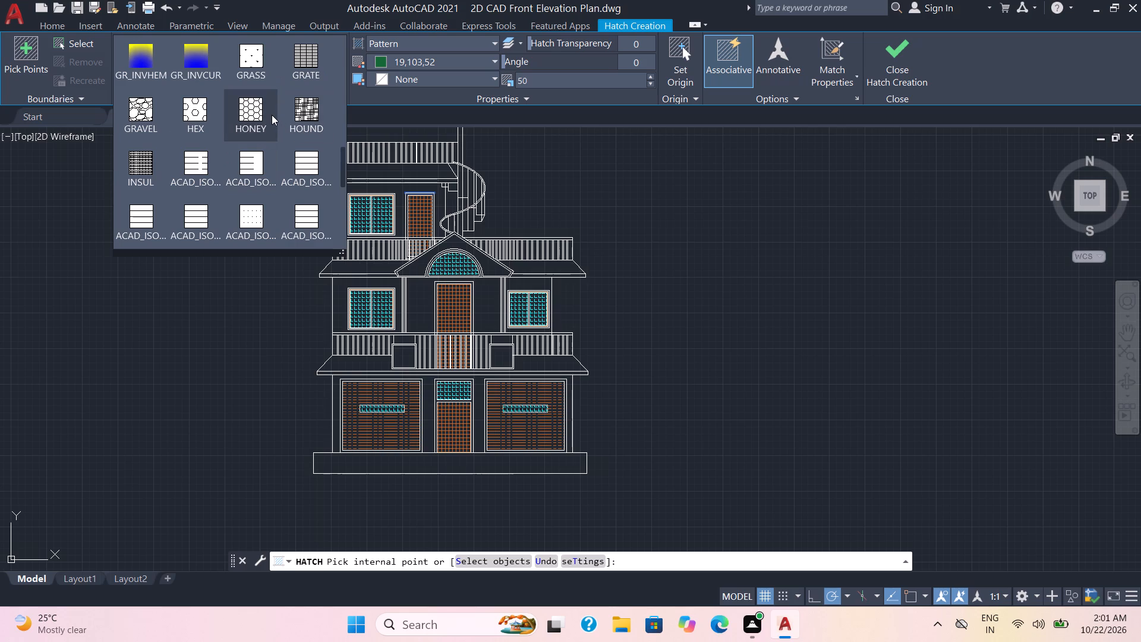
pyautogui.moveTo(272, 114); pyautogui.dragTo(269, 144, button='middle')
pyautogui.scroll(2, 269, 141)
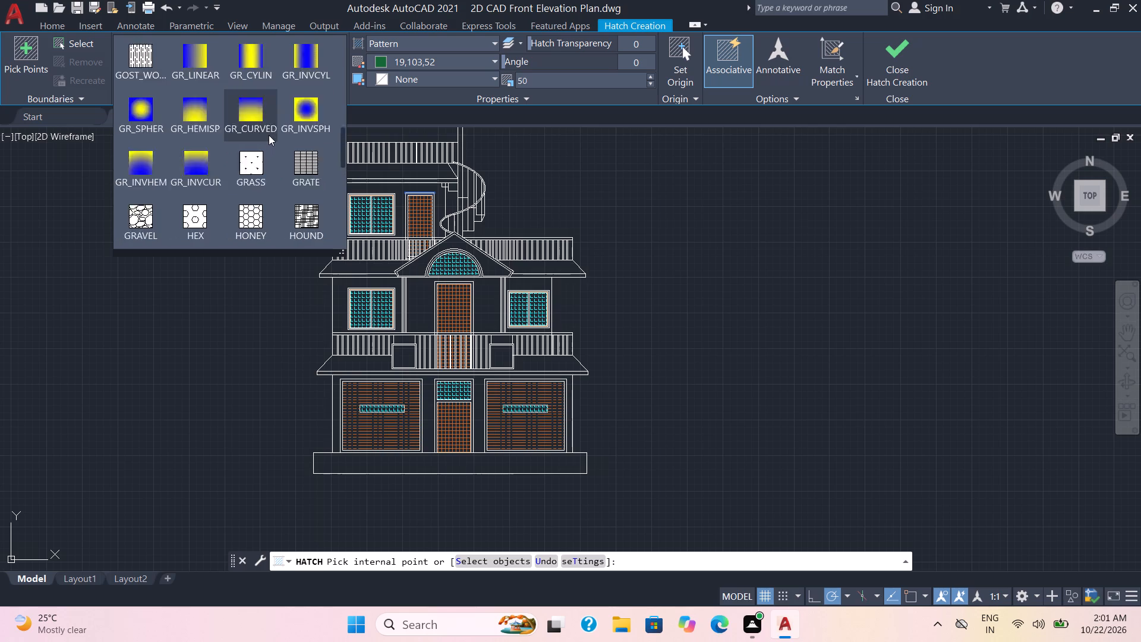
pyautogui.scroll(1, 269, 135)
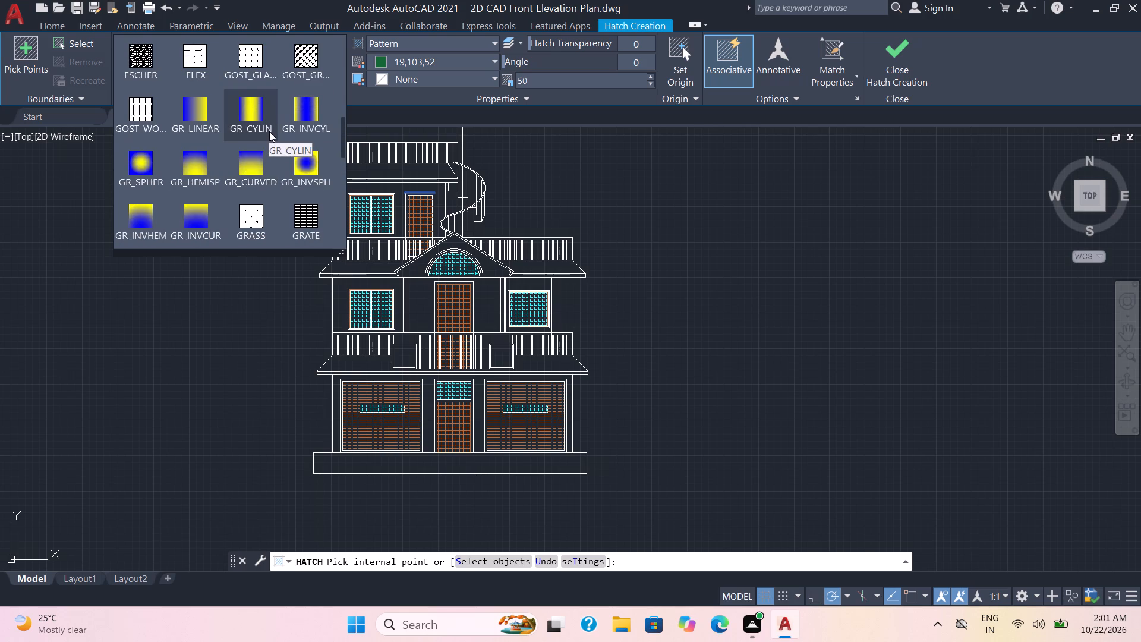
pyautogui.scroll(1, 269, 131)
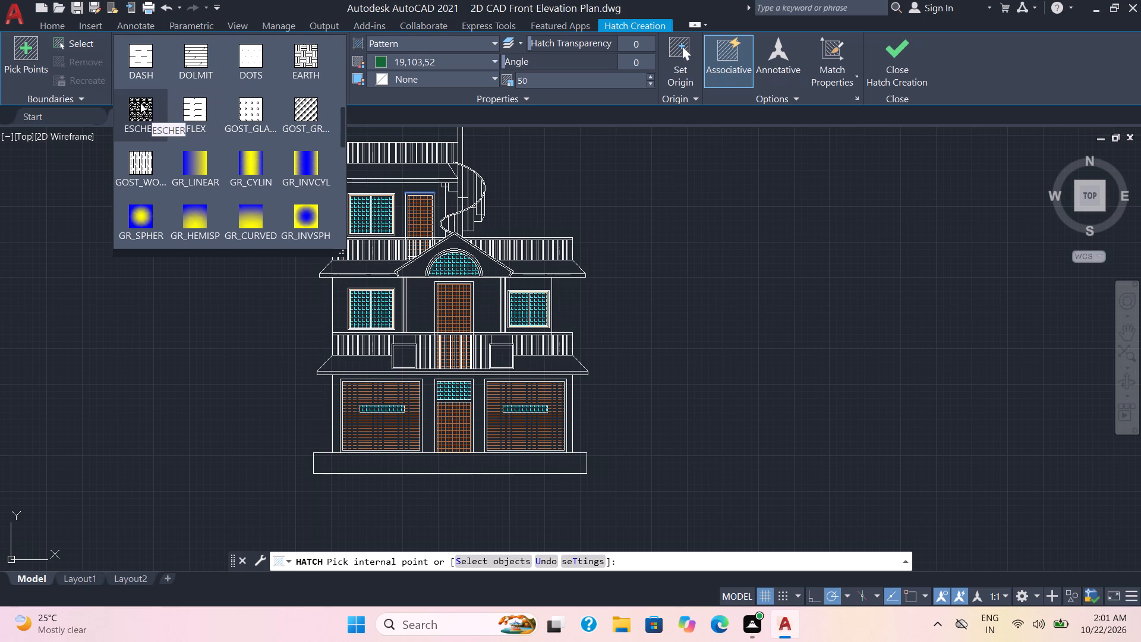
pyautogui.click(137, 113)
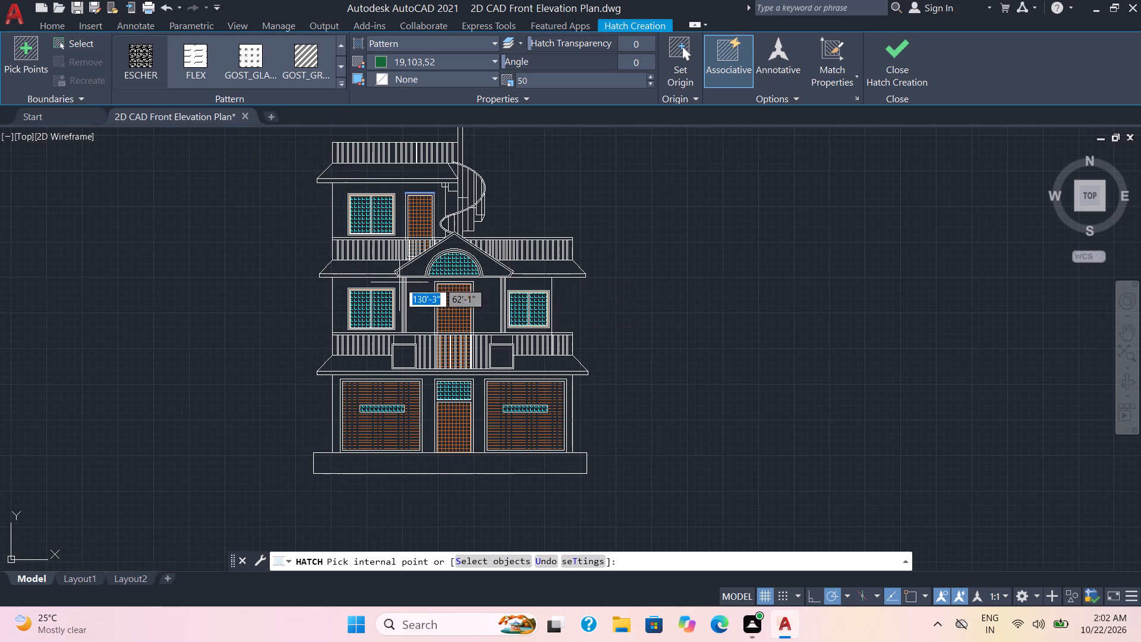
pyautogui.scroll(1, 401, 337)
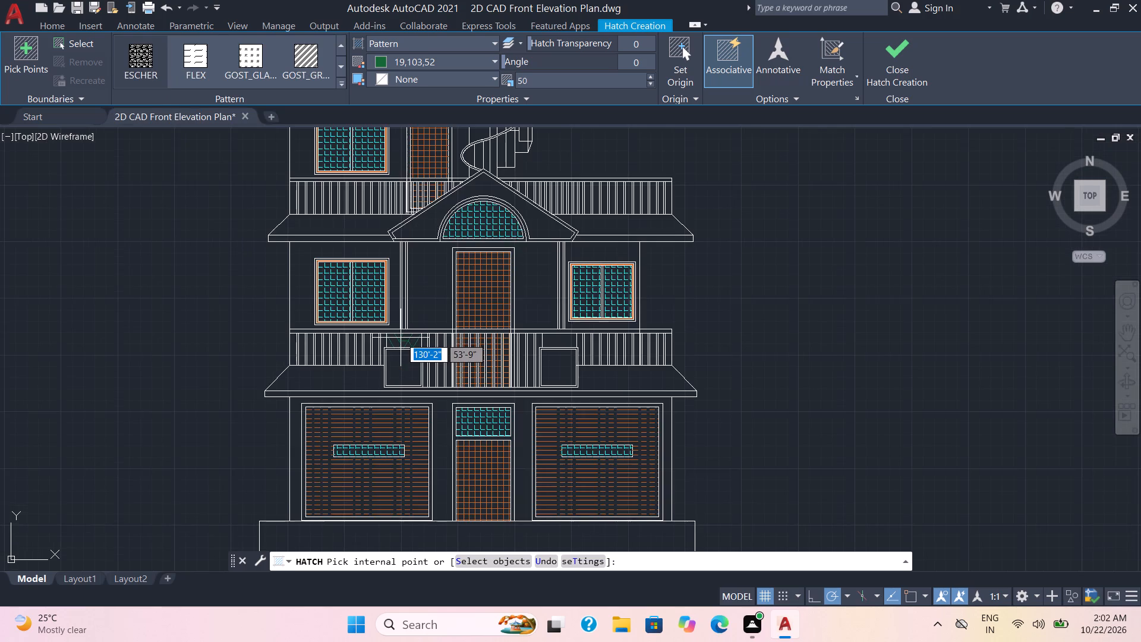
pyautogui.scroll(1, 401, 338)
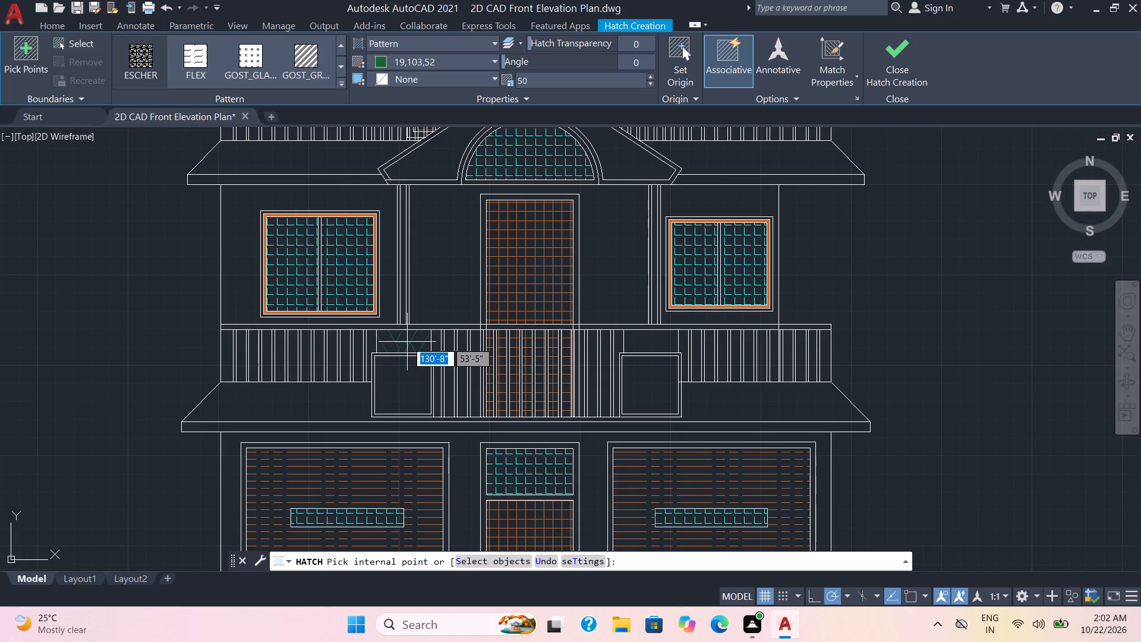
pyautogui.click(408, 341)
pyautogui.click(654, 342)
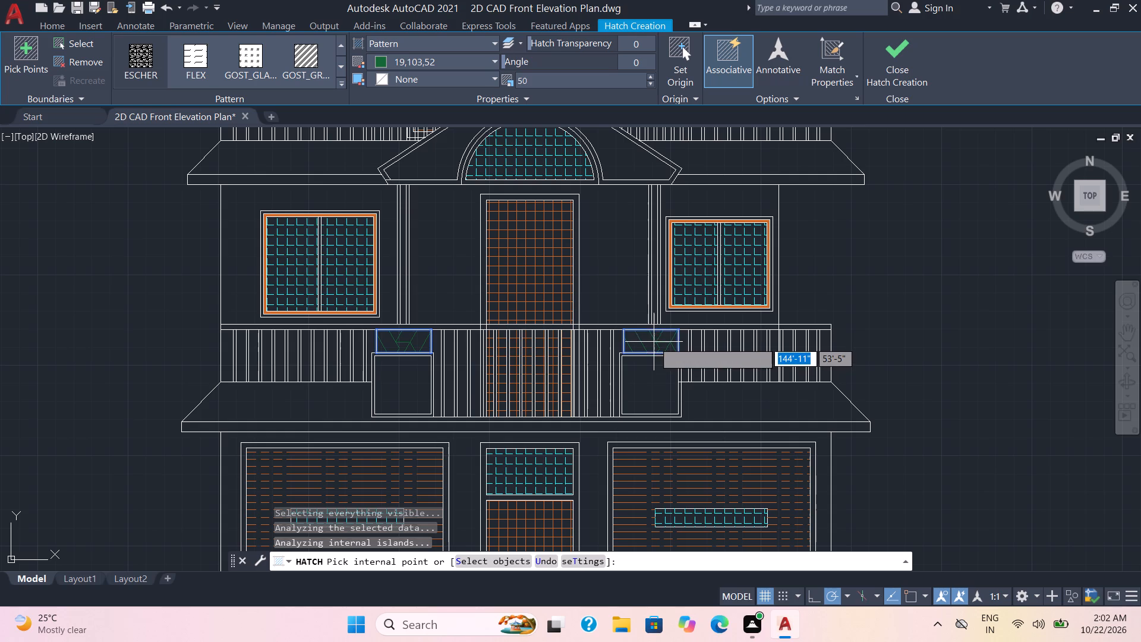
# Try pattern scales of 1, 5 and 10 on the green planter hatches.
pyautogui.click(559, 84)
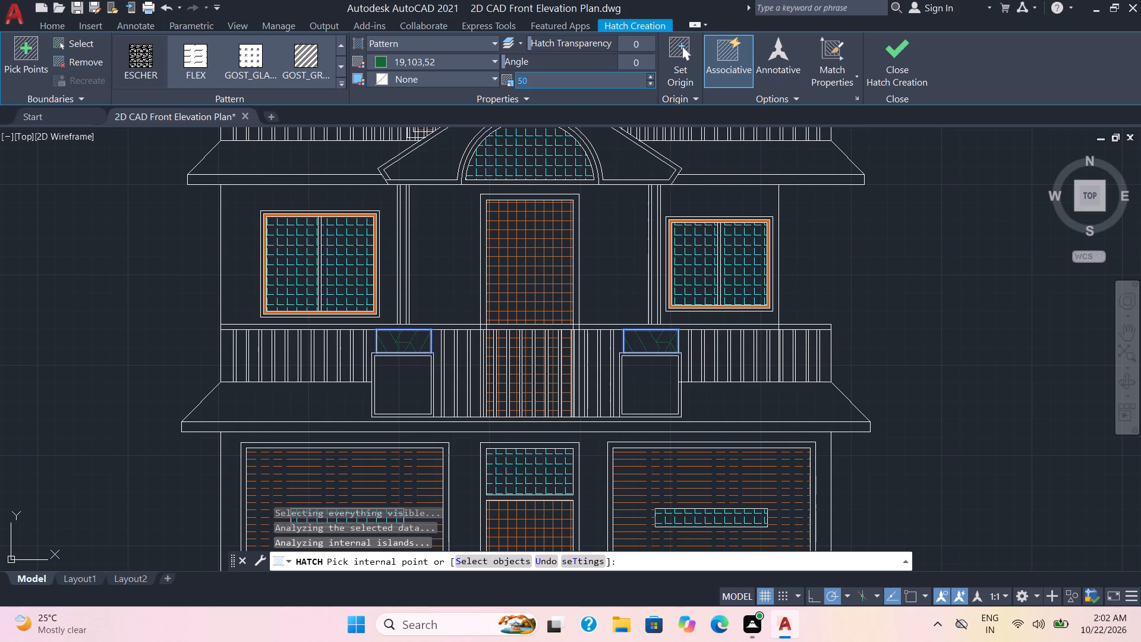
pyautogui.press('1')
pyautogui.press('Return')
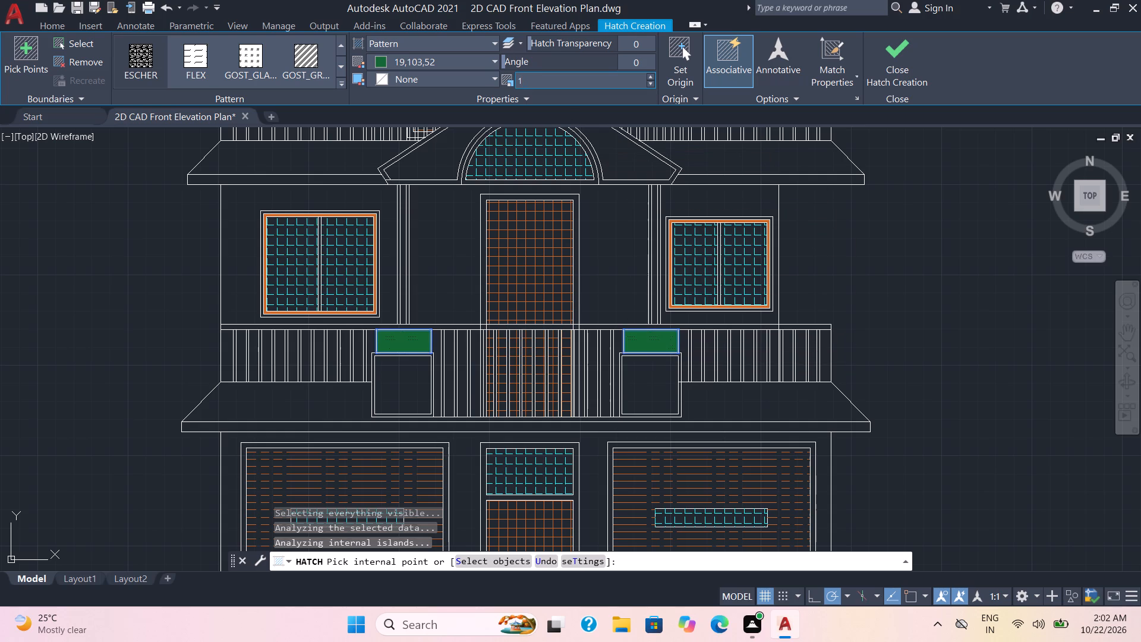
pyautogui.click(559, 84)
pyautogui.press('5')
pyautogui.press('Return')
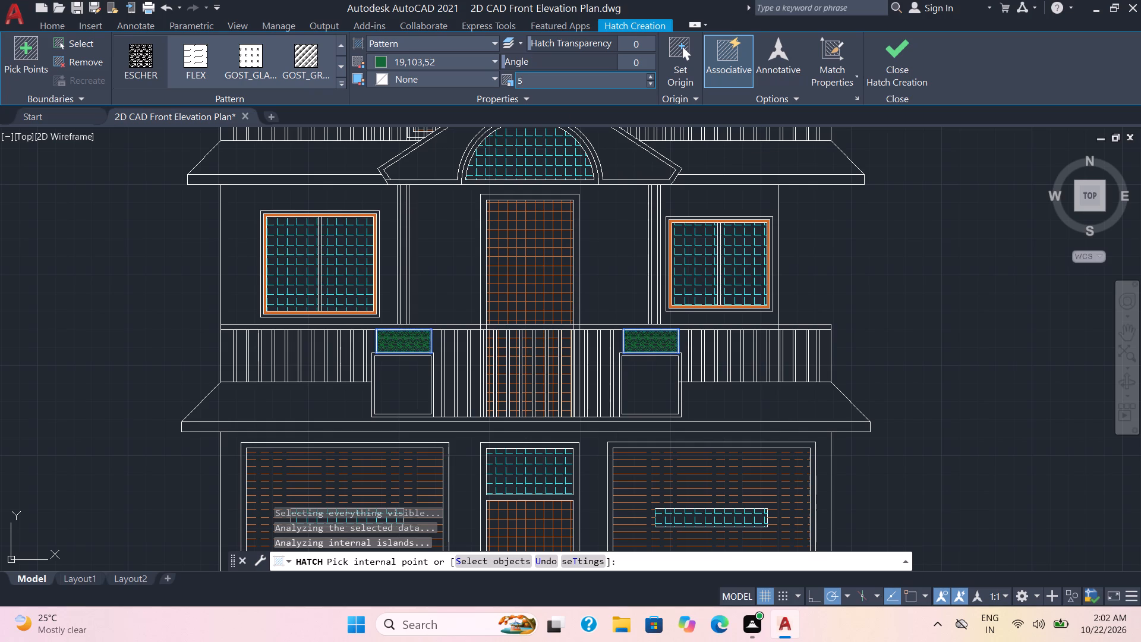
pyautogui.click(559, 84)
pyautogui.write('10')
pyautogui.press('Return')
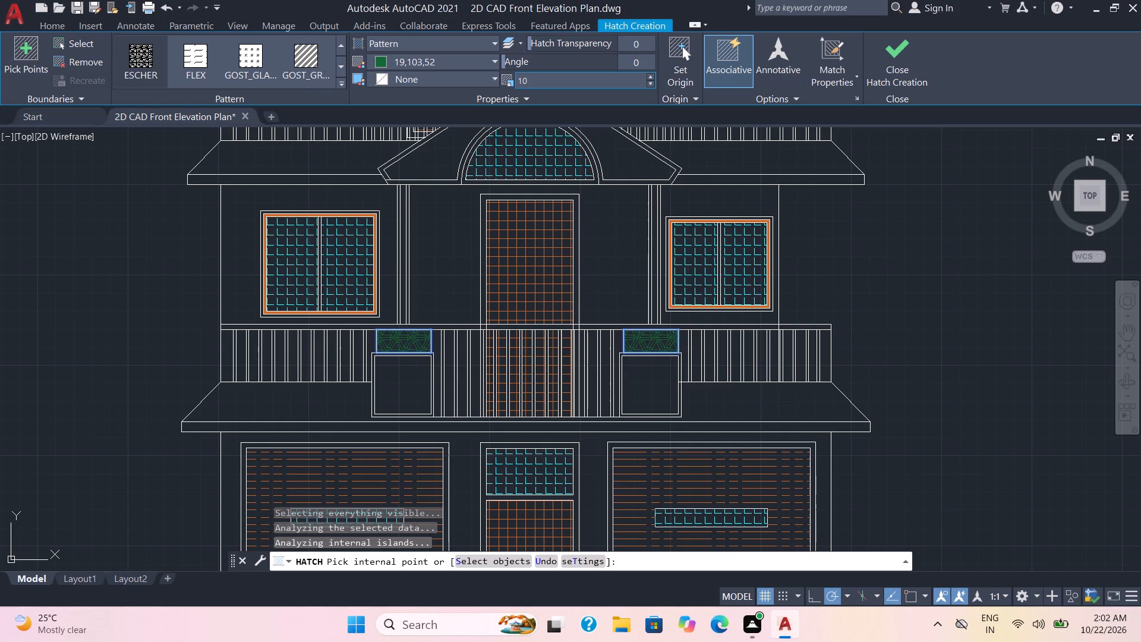
# Set the green planter hatches' scale to 5 and finish the hatch.
pyautogui.click(559, 84)
pyautogui.press('5')
pyautogui.press('Return')
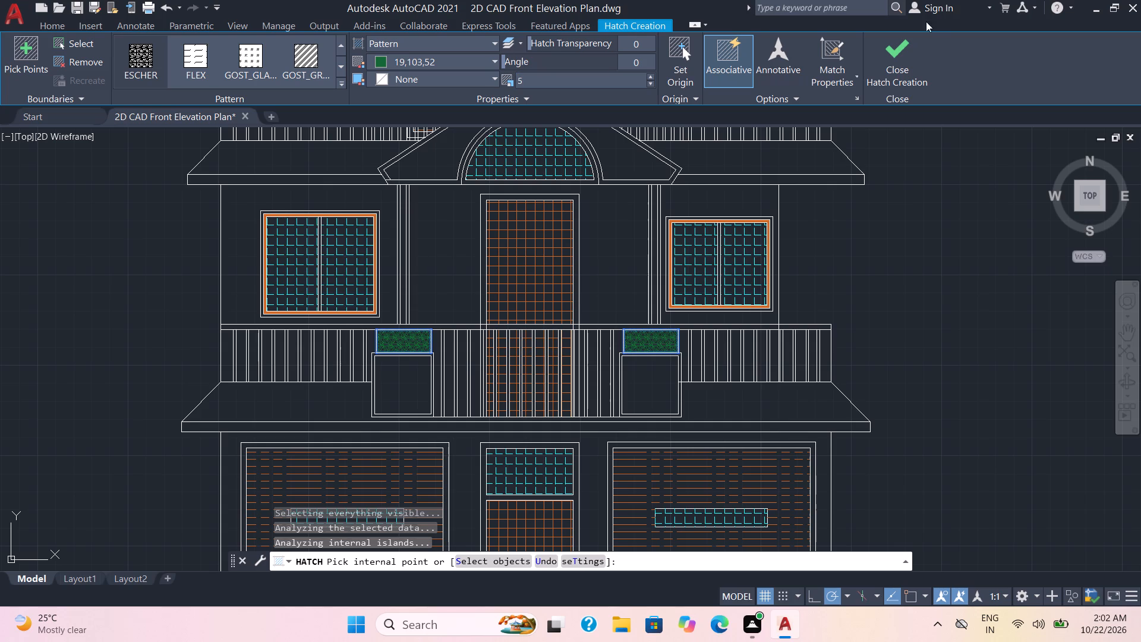
pyautogui.click(891, 61)
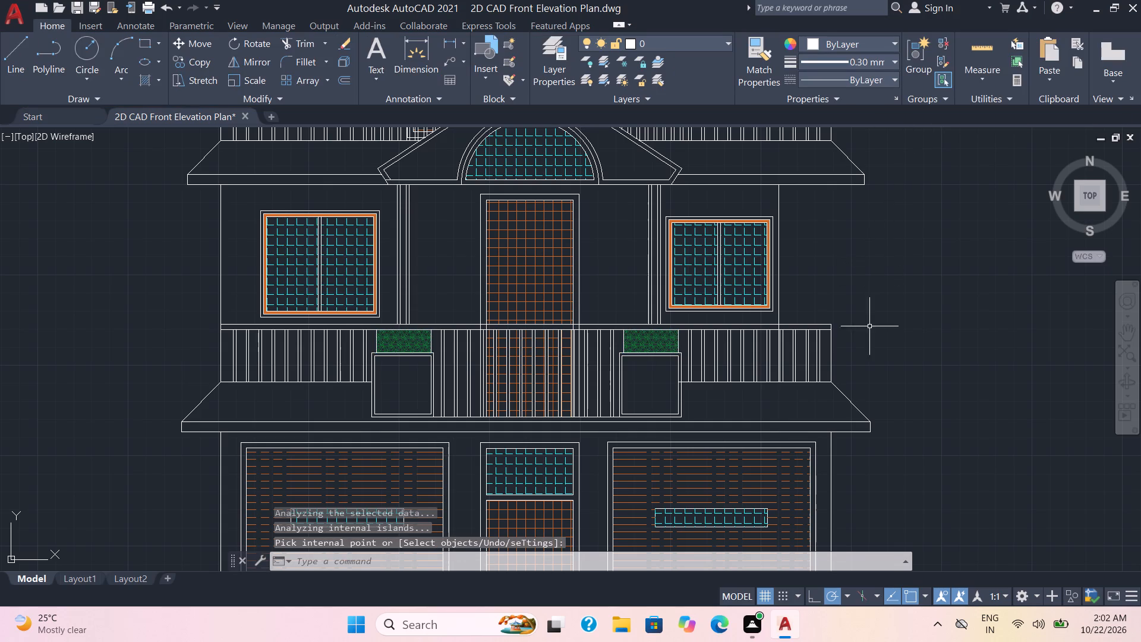
# Create a layer named lines with index colour 50 and close the layer manager.
pyautogui.moveTo(863, 408); pyautogui.dragTo(857, 231, button='middle')
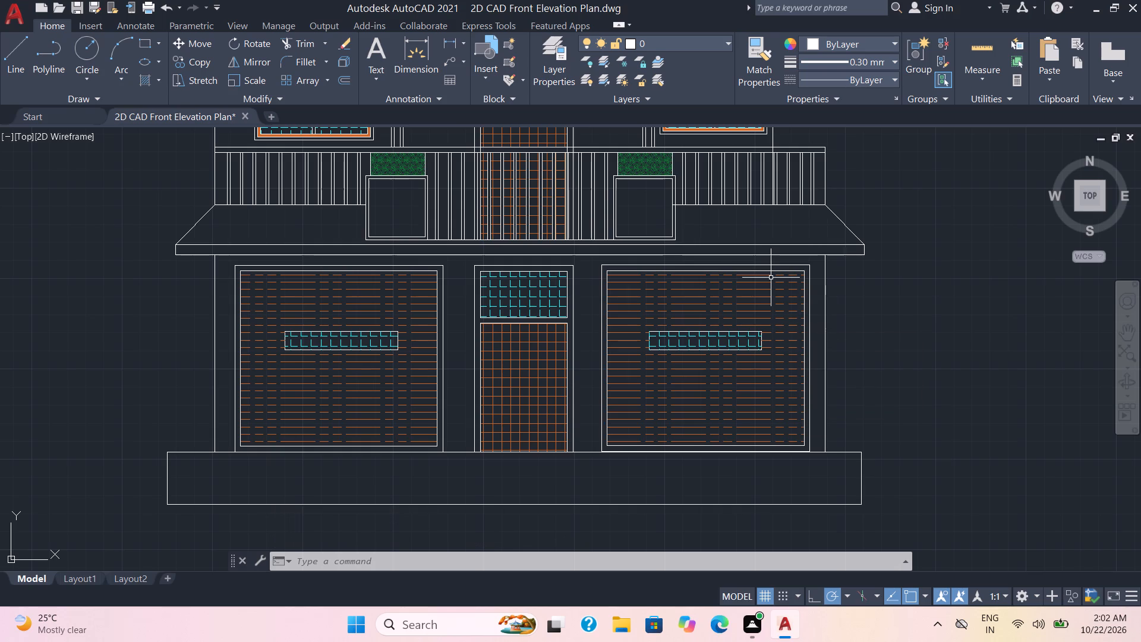
pyautogui.press('l')
pyautogui.press('a')
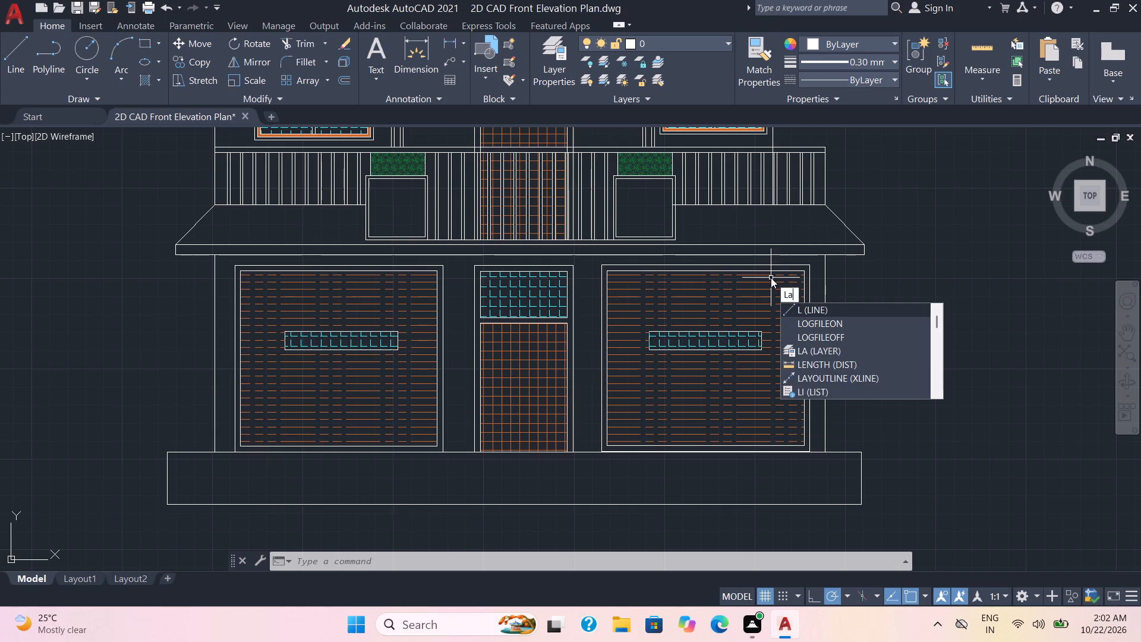
pyautogui.press('Return')
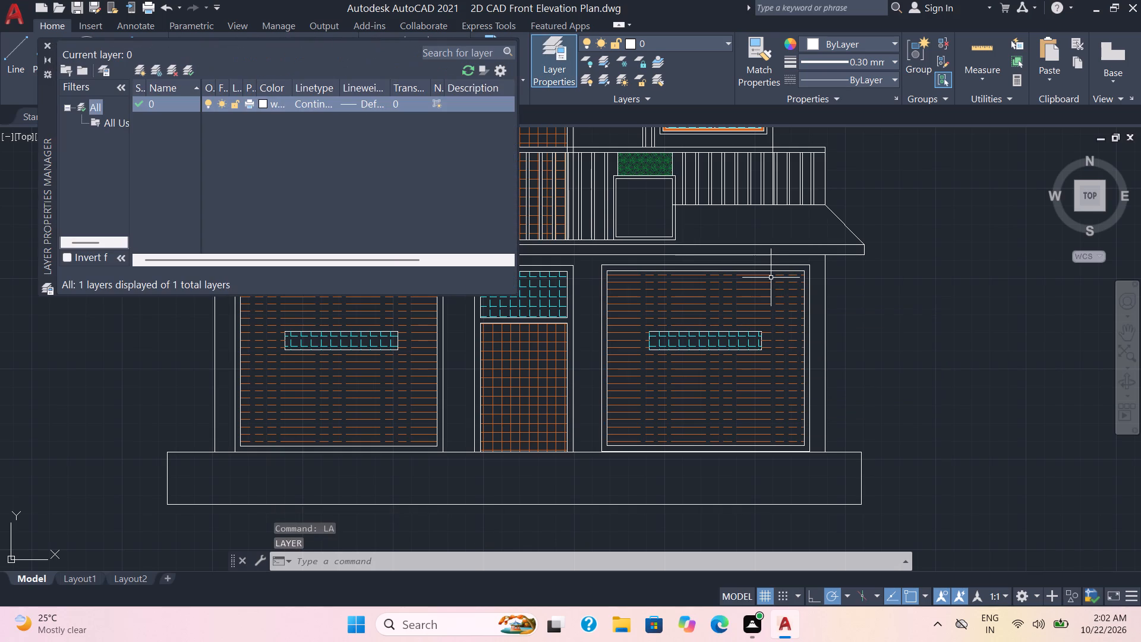
pyautogui.click(140, 67)
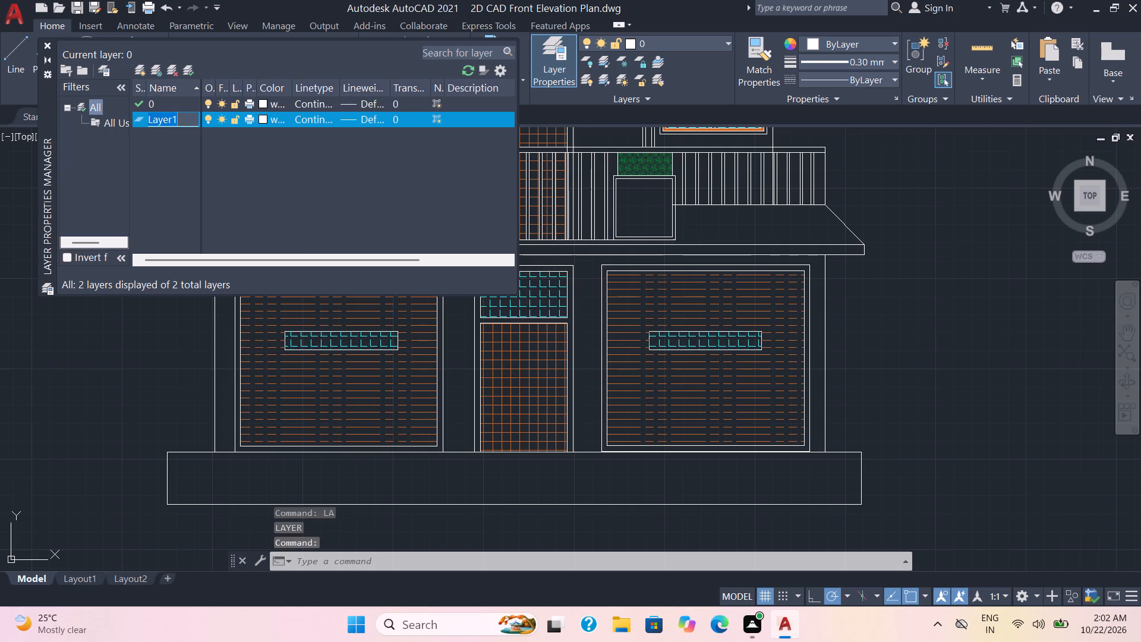
pyautogui.write('lines')
pyautogui.press('Return')
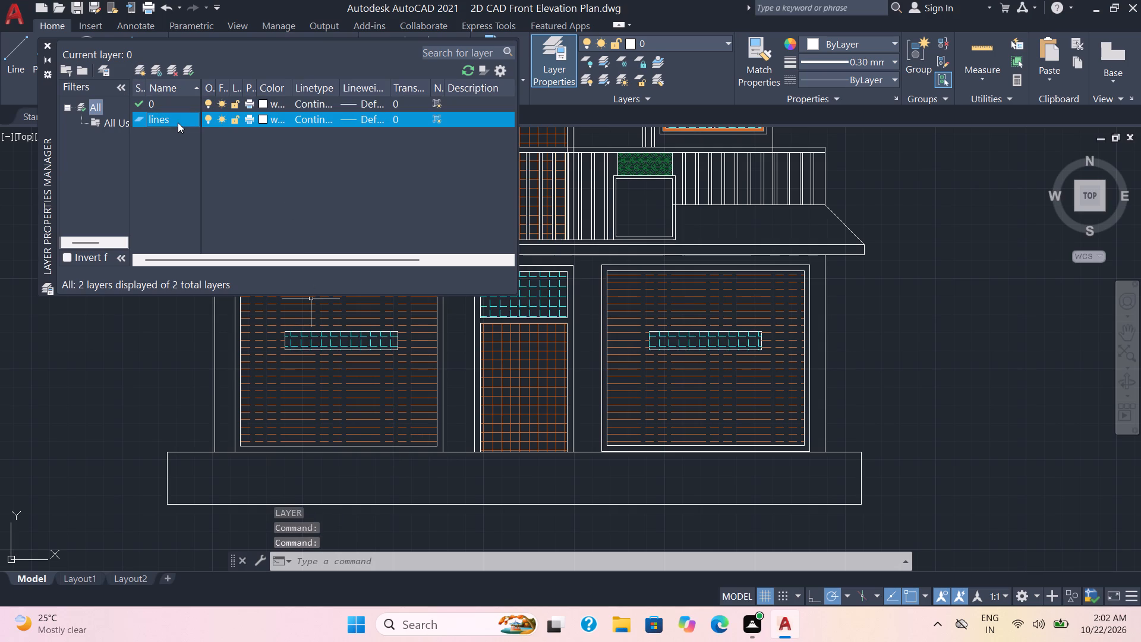
pyautogui.click(264, 119)
pyautogui.click(488, 261)
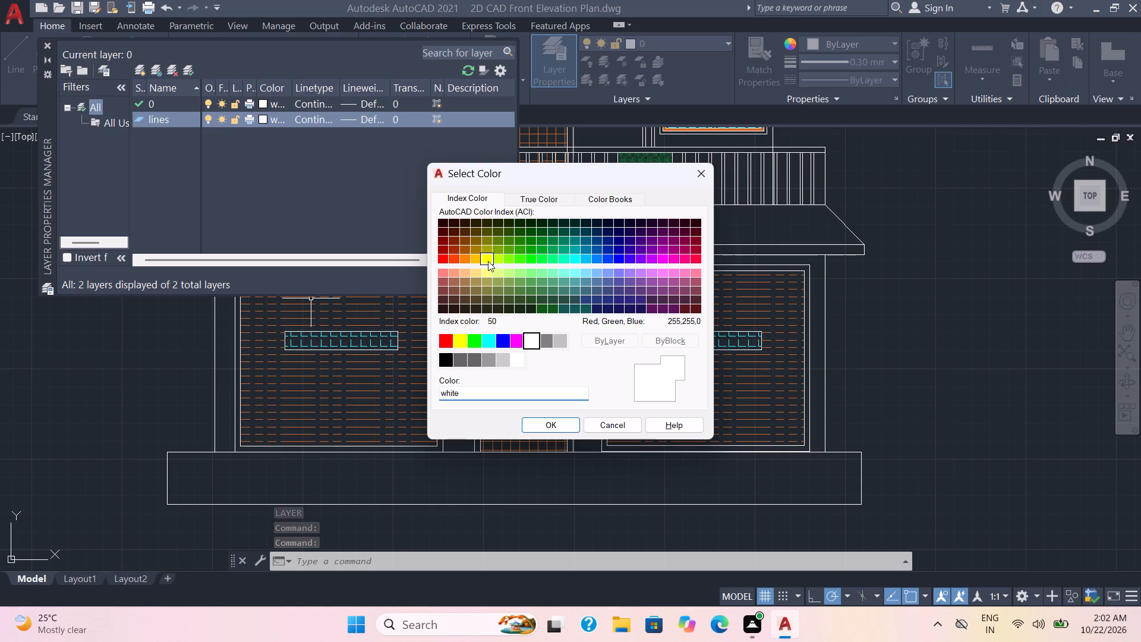
pyautogui.click(549, 425)
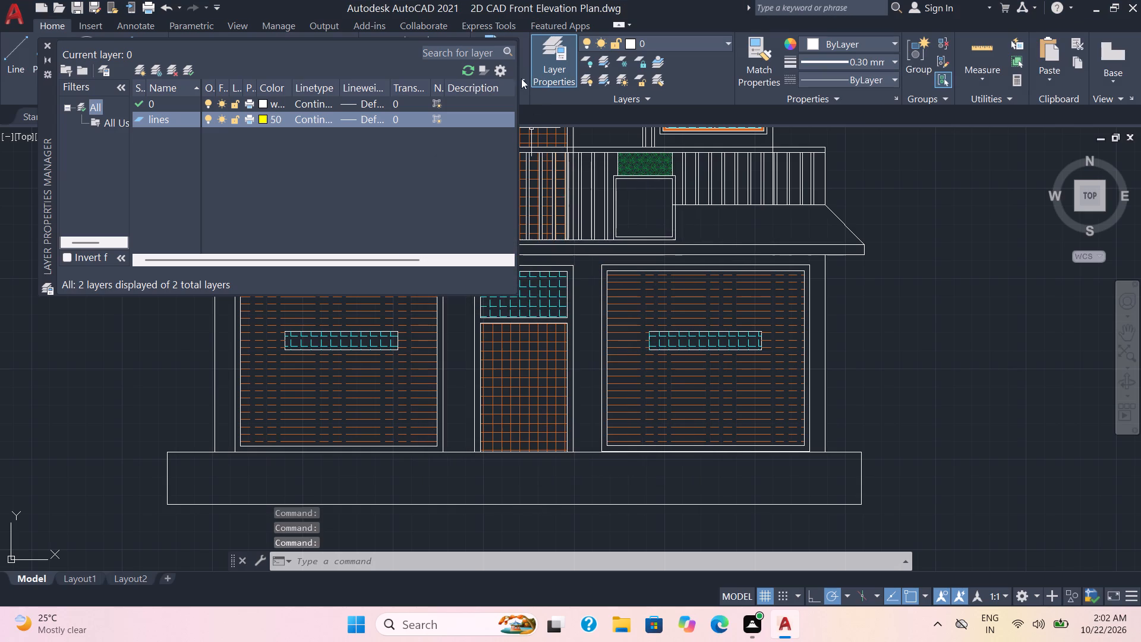
pyautogui.click(45, 46)
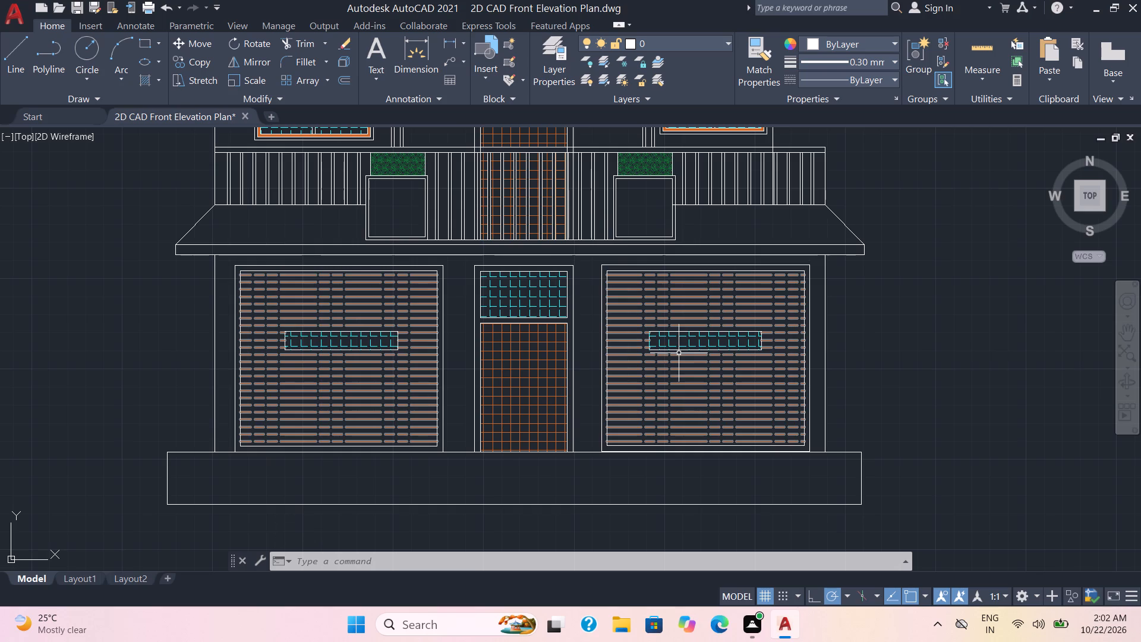
# Put the shutter, door and window frame outlines on all three floors, plus the gable's inner arch, on the lines layer with index colour 50.
pyautogui.click(601, 362)
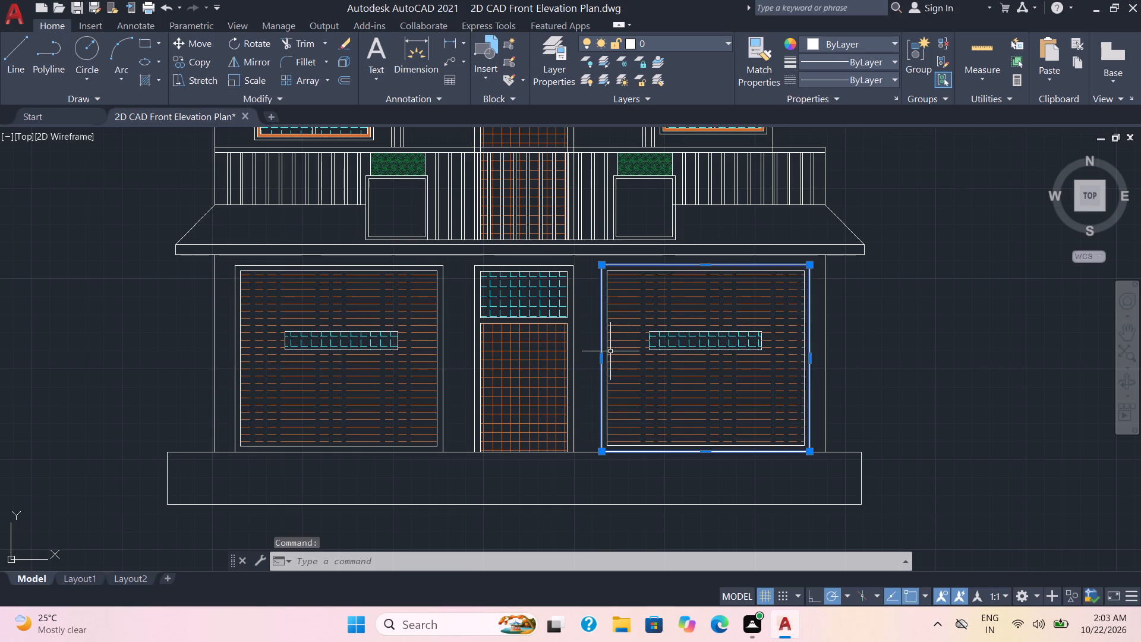
pyautogui.click(606, 354)
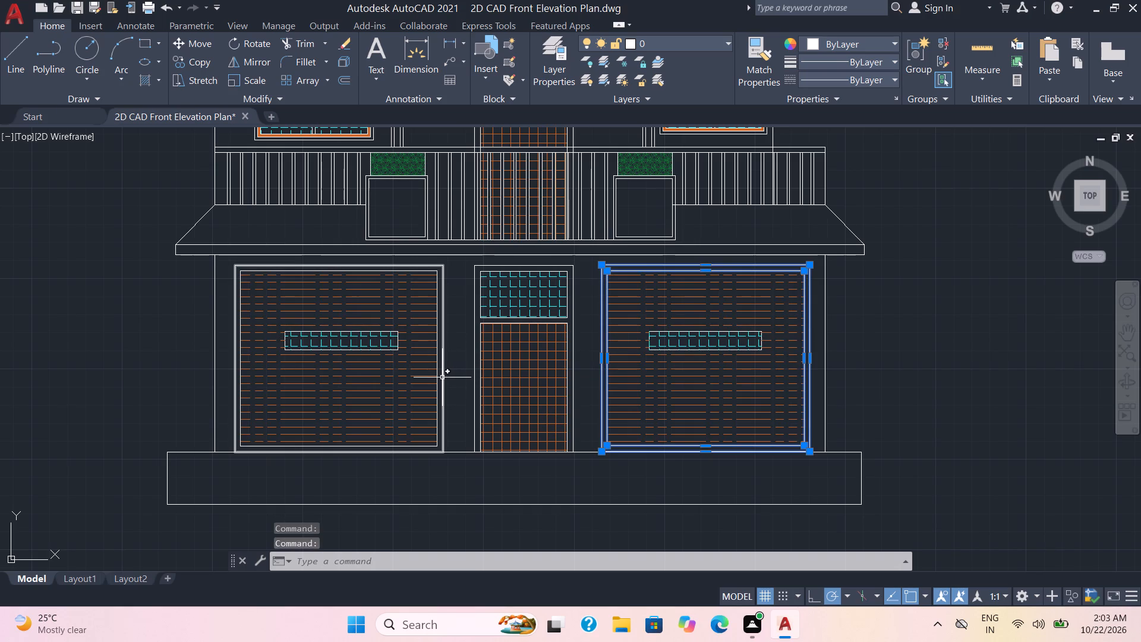
pyautogui.click(442, 377)
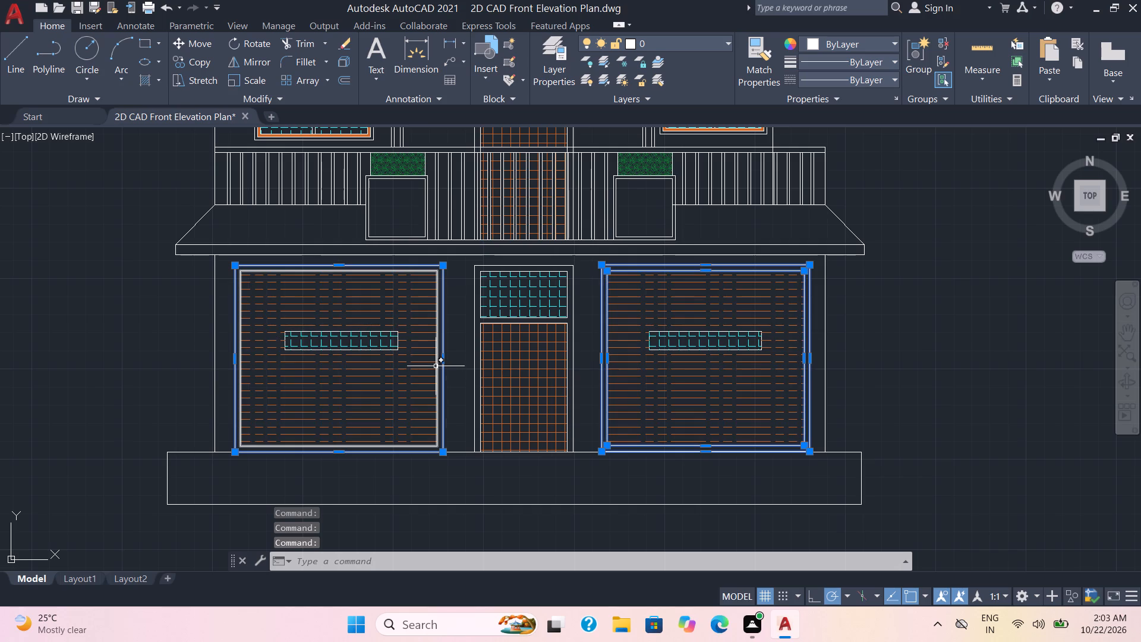
pyautogui.click(436, 366)
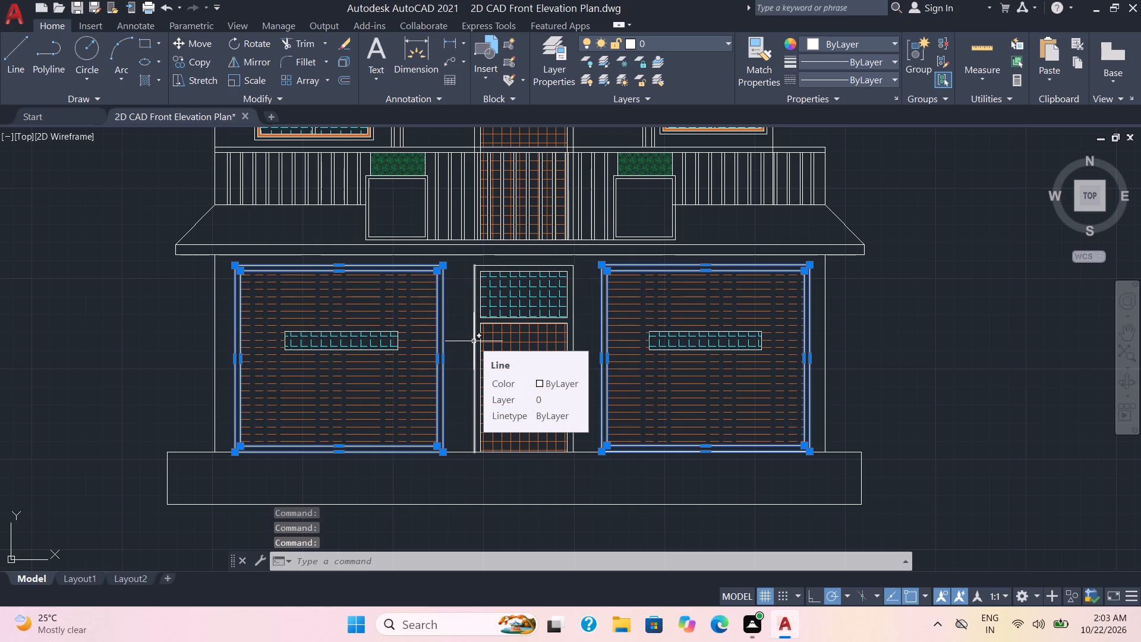
pyautogui.click(474, 341)
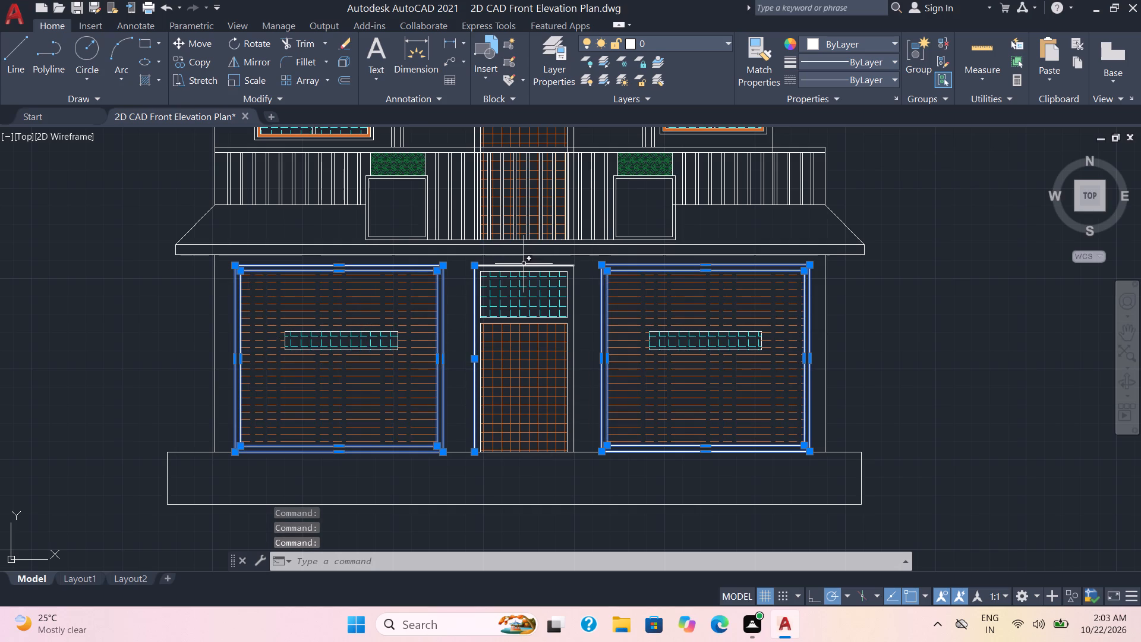
pyautogui.click(524, 264)
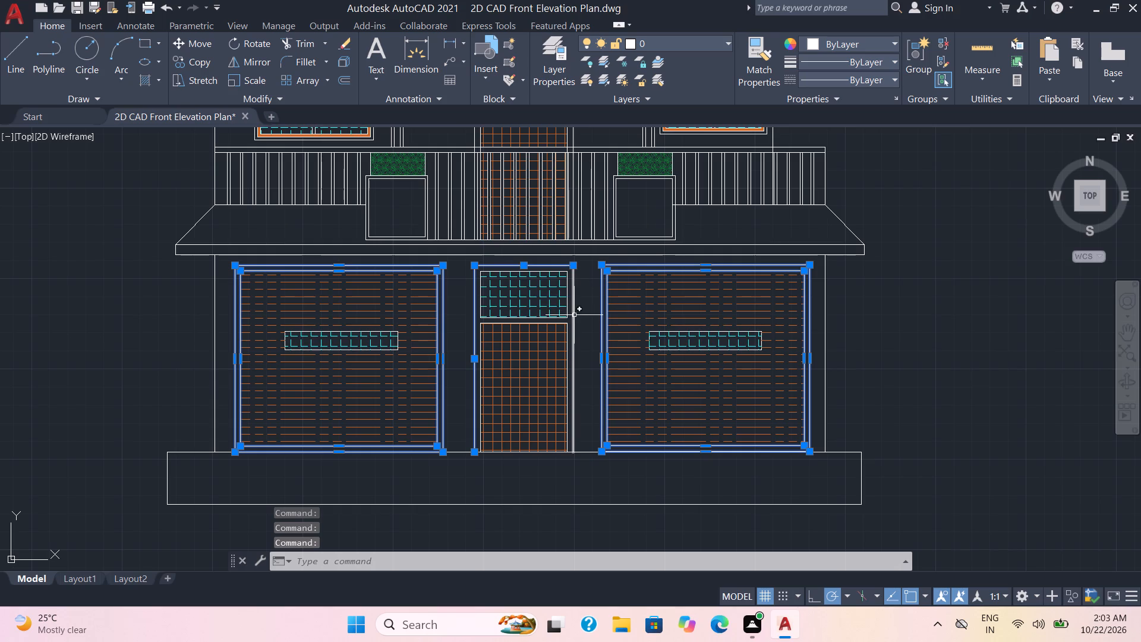
pyautogui.click(574, 316)
pyautogui.moveTo(571, 243); pyautogui.dragTo(573, 411, button='middle')
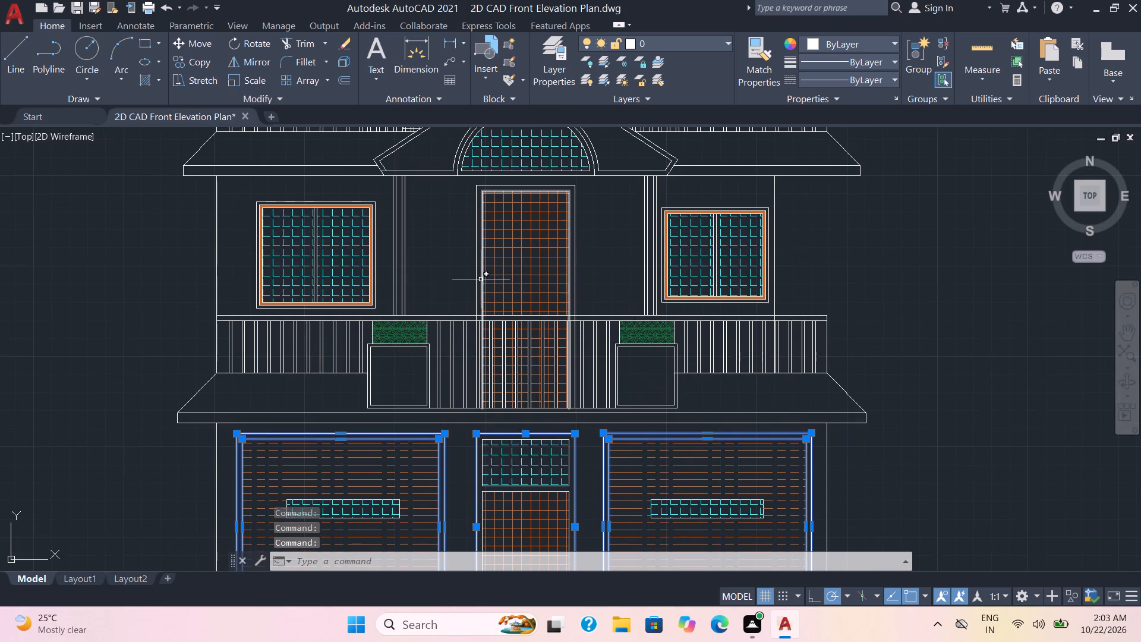
pyautogui.click(478, 279)
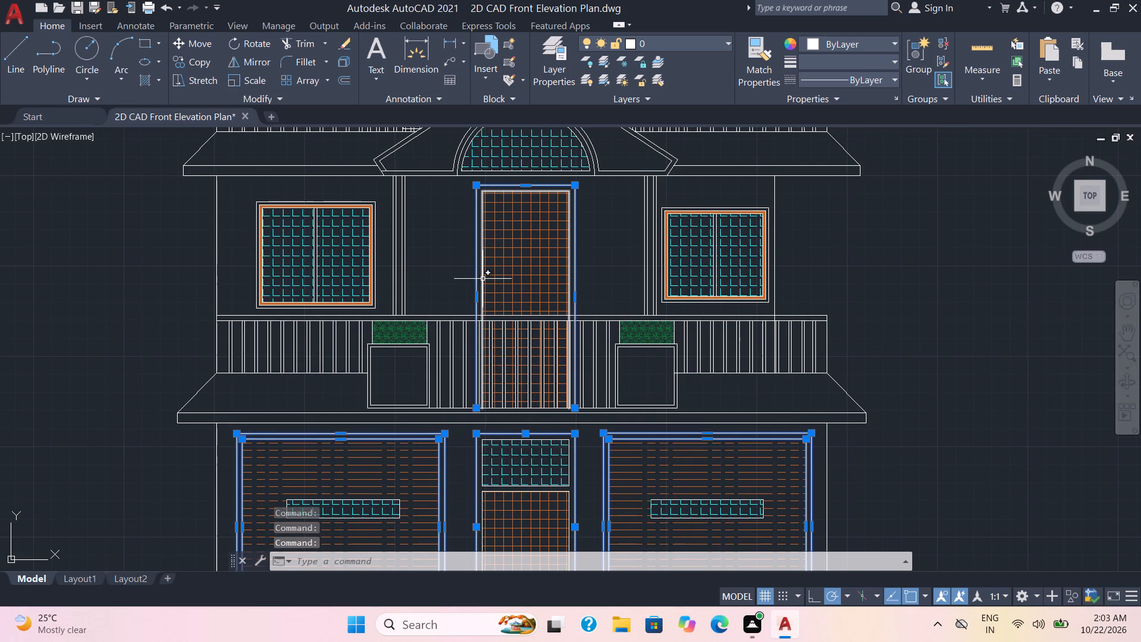
pyautogui.click(483, 279)
pyautogui.moveTo(601, 224); pyautogui.dragTo(607, 240, button='middle')
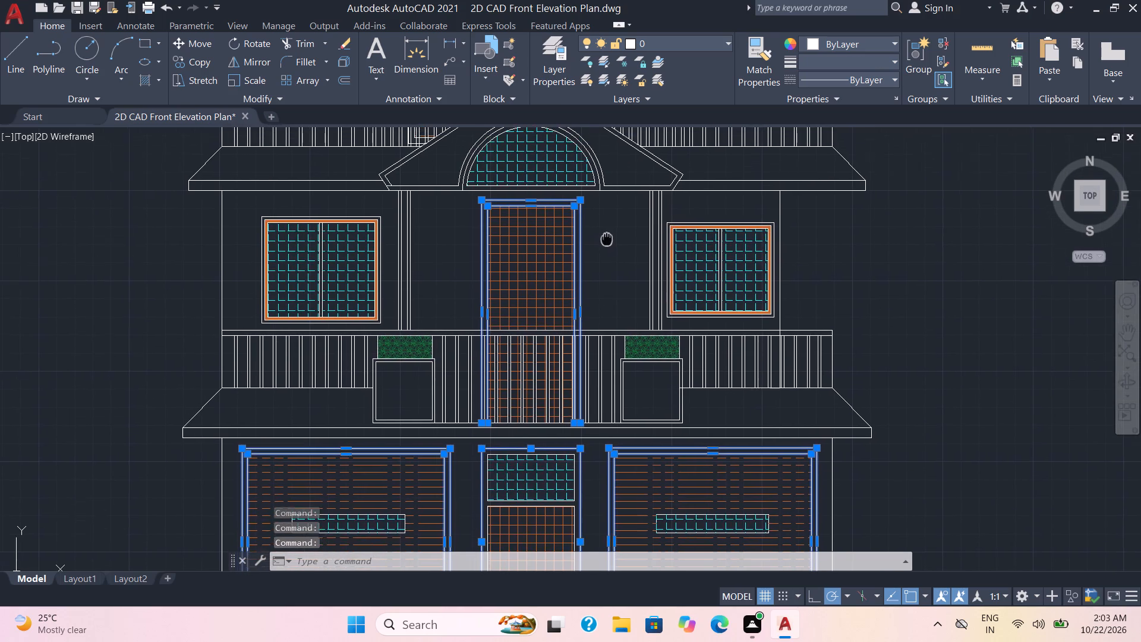
pyautogui.moveTo(607, 240); pyautogui.dragTo(617, 293, button='middle')
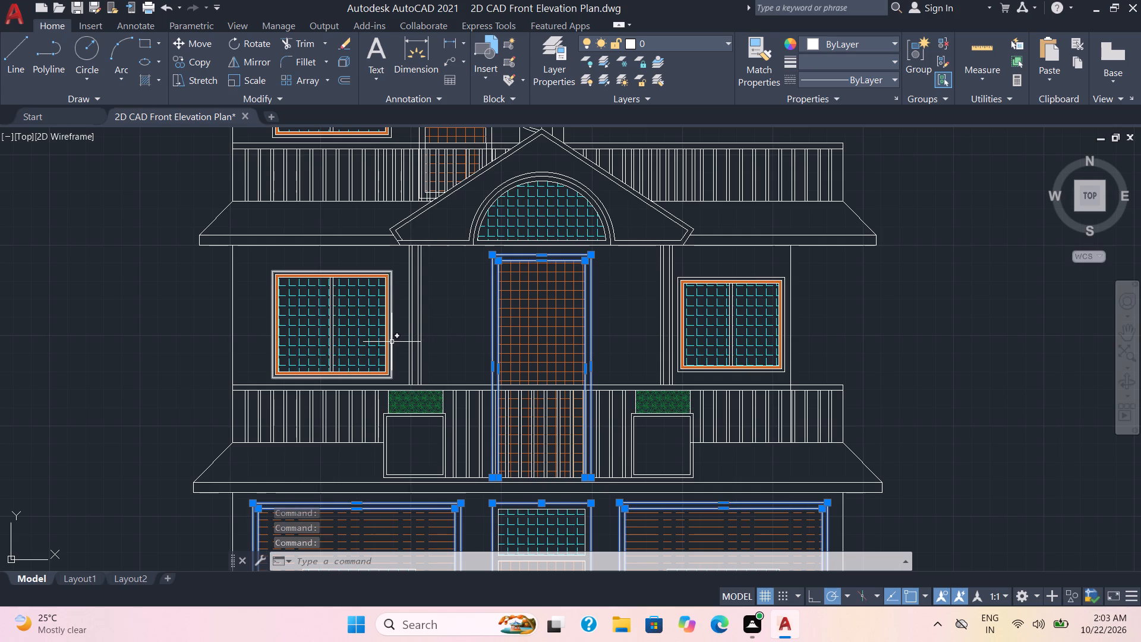
pyautogui.click(392, 342)
pyautogui.click(677, 331)
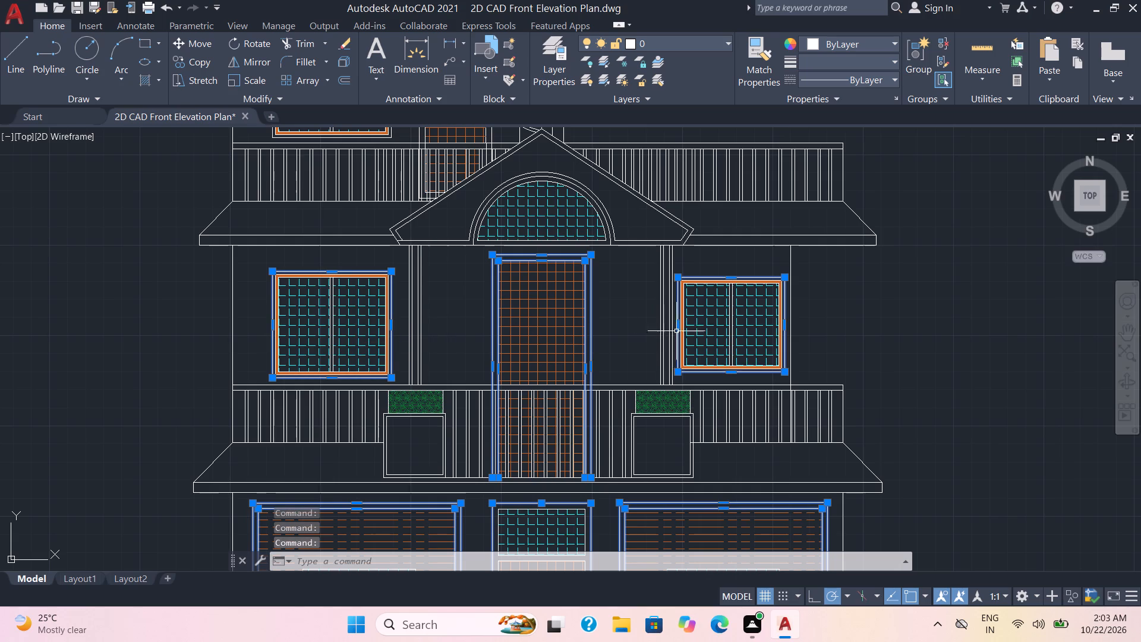
pyautogui.moveTo(616, 305); pyautogui.dragTo(627, 448, button='middle')
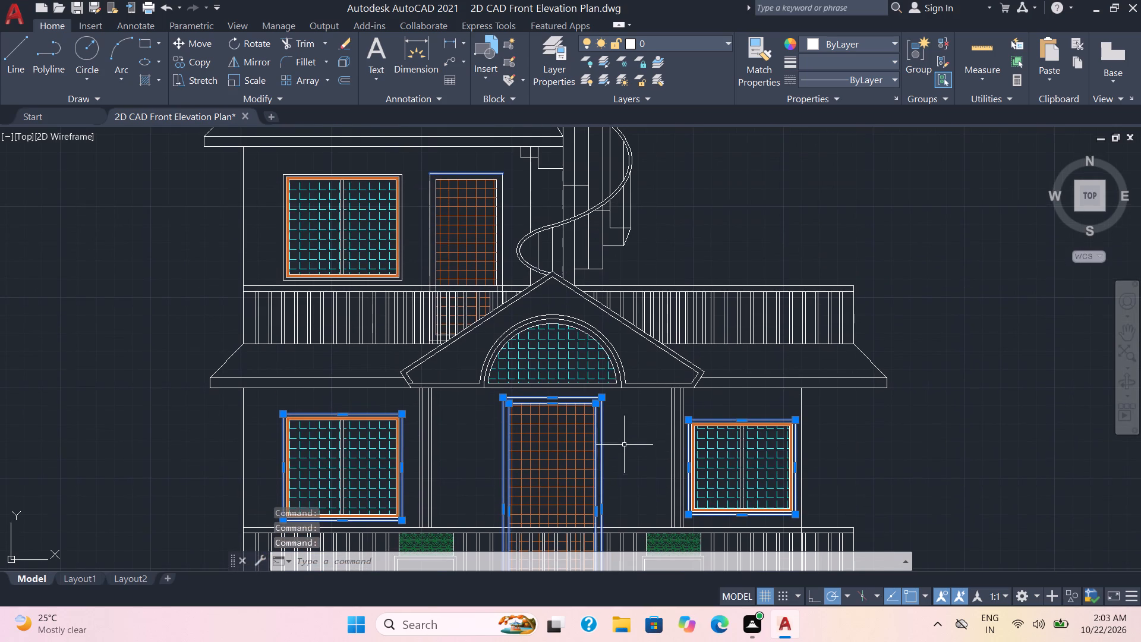
pyautogui.click(616, 378)
pyautogui.moveTo(520, 184); pyautogui.dragTo(566, 270, button='middle')
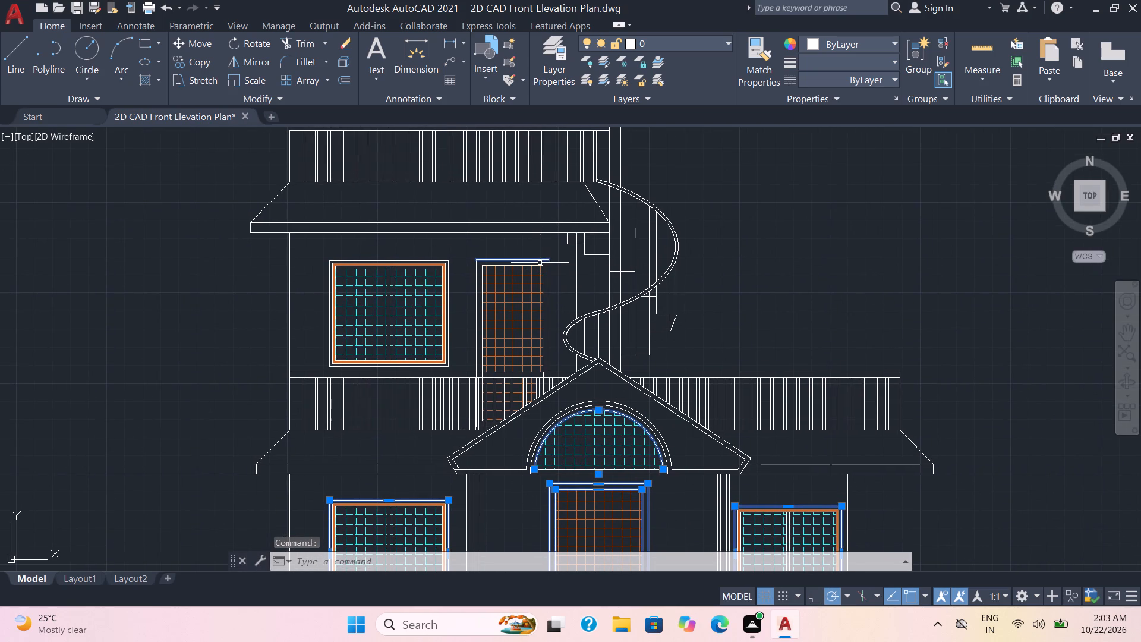
pyautogui.click(542, 260)
pyautogui.click(550, 280)
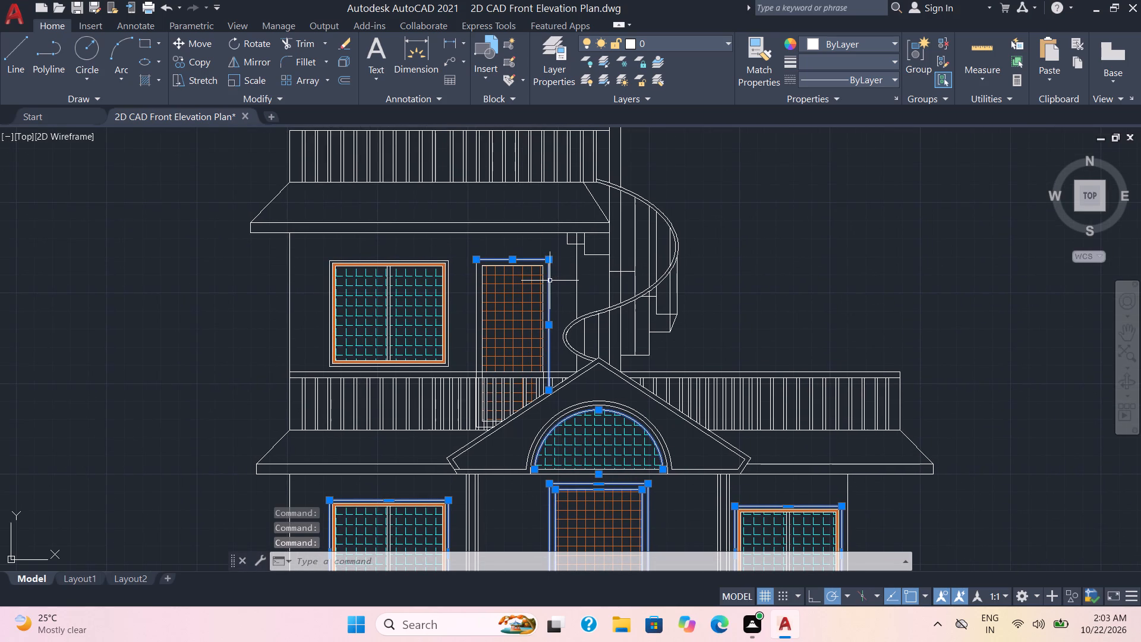
pyautogui.click(543, 287)
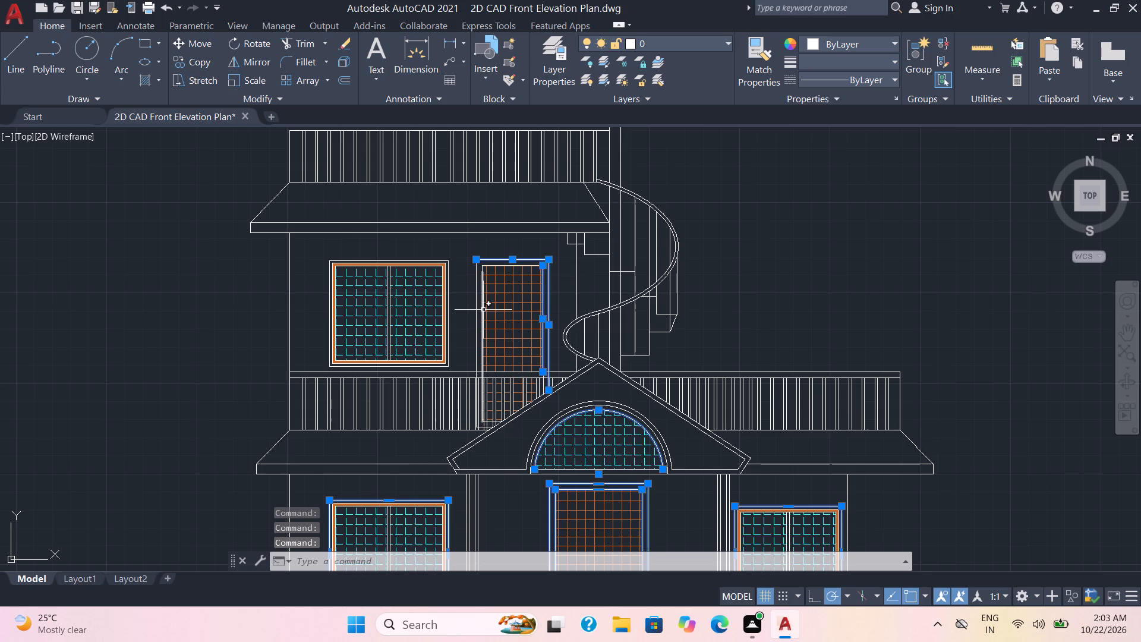
pyautogui.scroll(1, 470, 313)
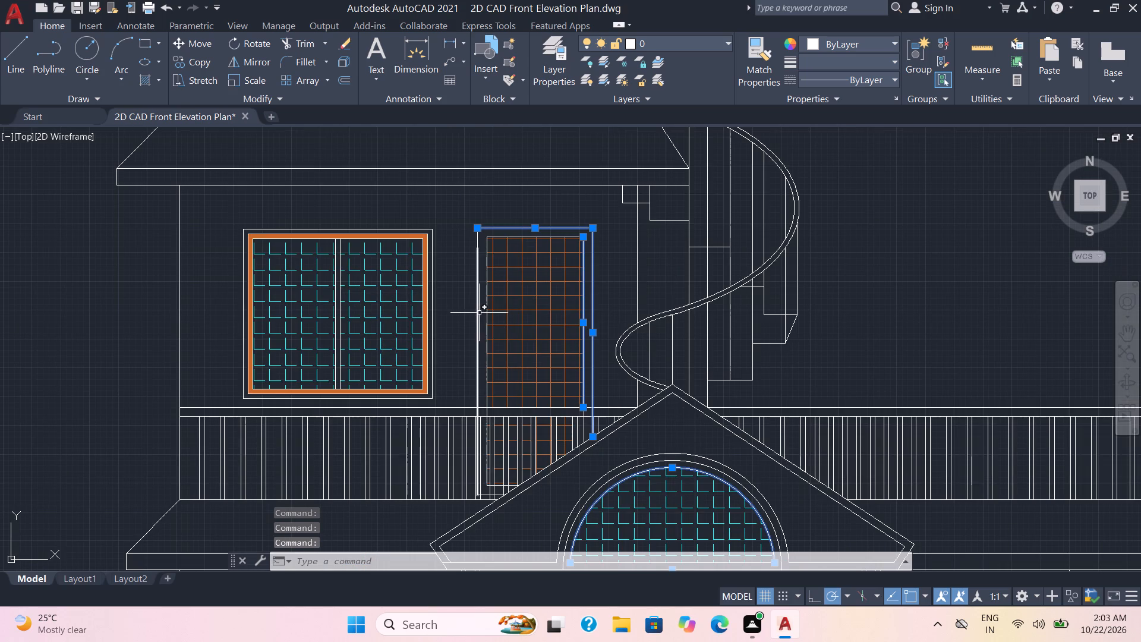
pyautogui.click(477, 313)
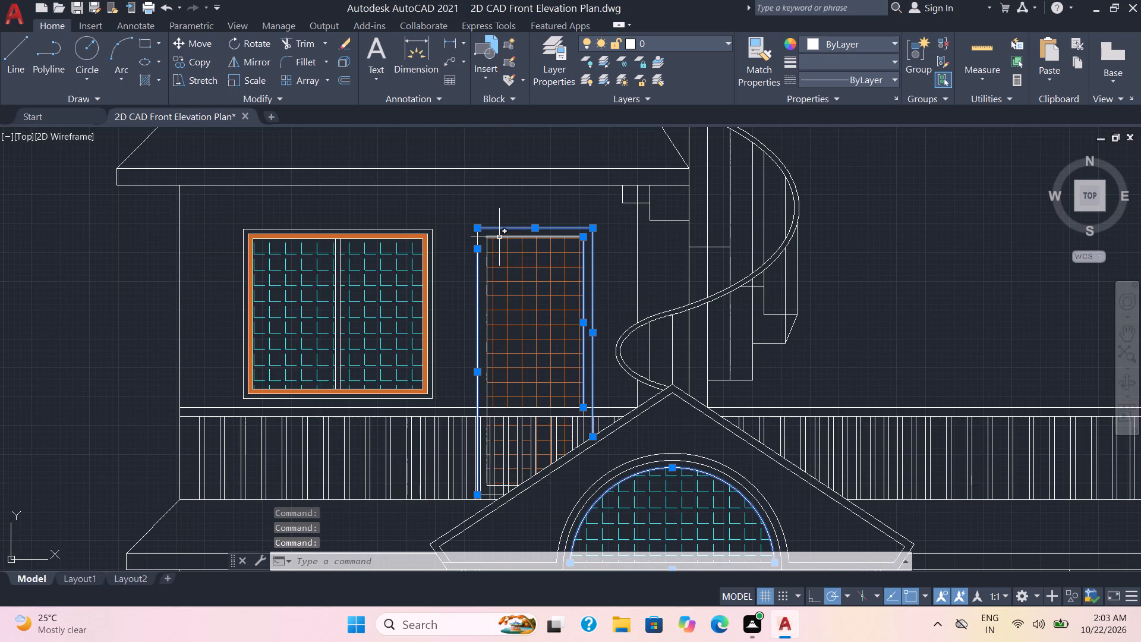
pyautogui.click(503, 238)
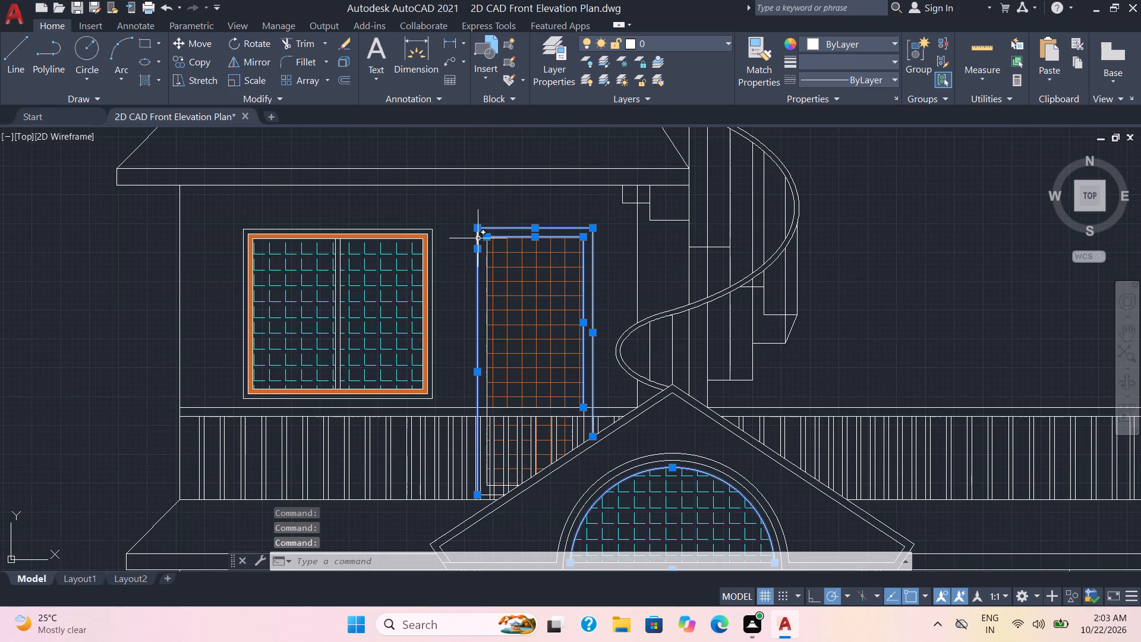
pyautogui.click(478, 238)
pyautogui.click(487, 344)
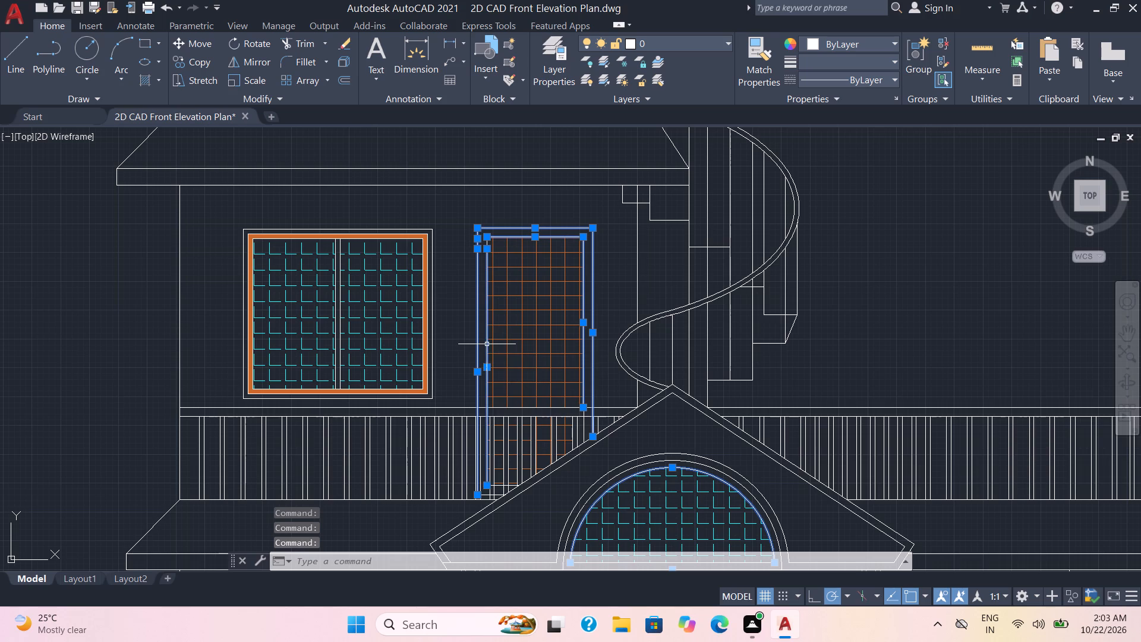
pyautogui.scroll(3, 504, 252)
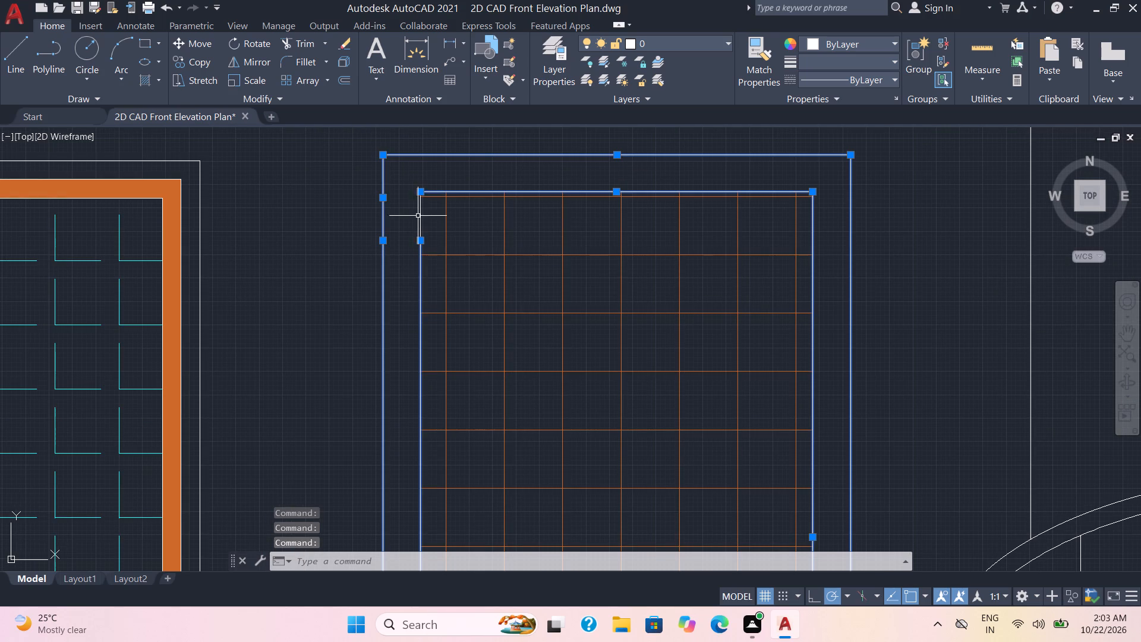
pyautogui.click(421, 216)
pyautogui.scroll(-2, 494, 299)
pyautogui.moveTo(528, 393); pyautogui.dragTo(528, 393, button='middle')
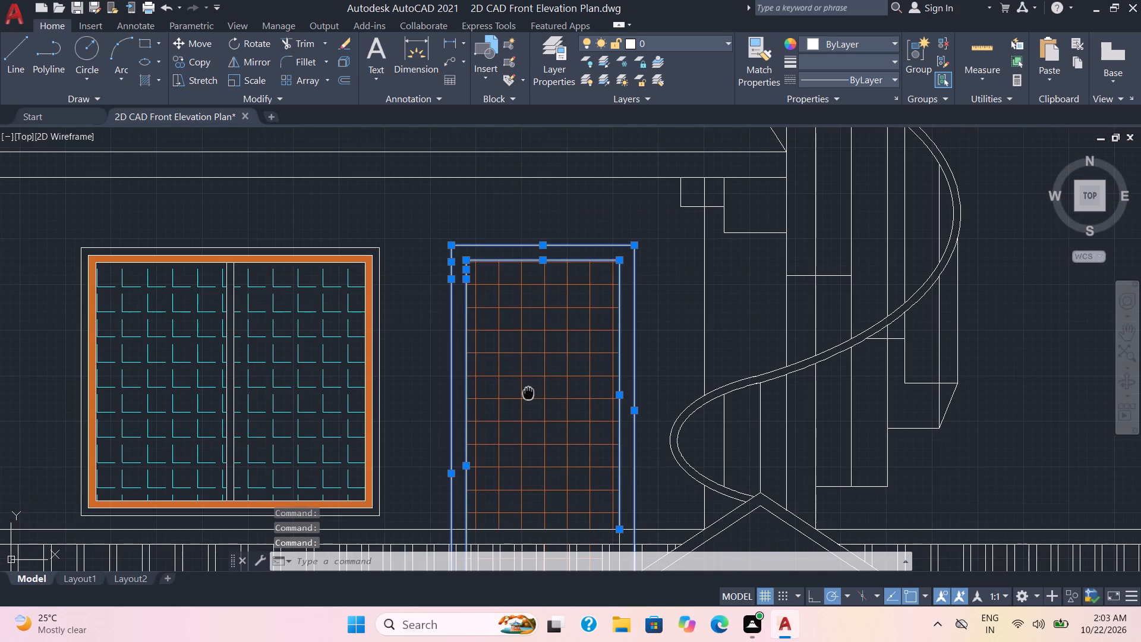
pyautogui.moveTo(528, 393); pyautogui.dragTo(553, 127, button='middle')
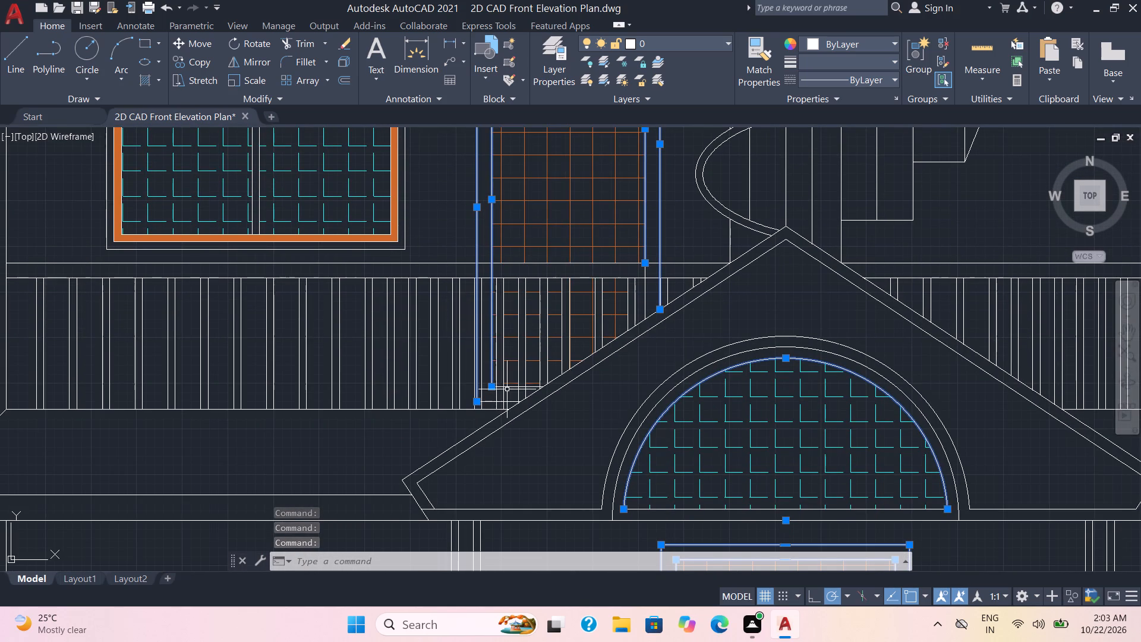
pyautogui.scroll(2, 507, 389)
pyautogui.click(506, 383)
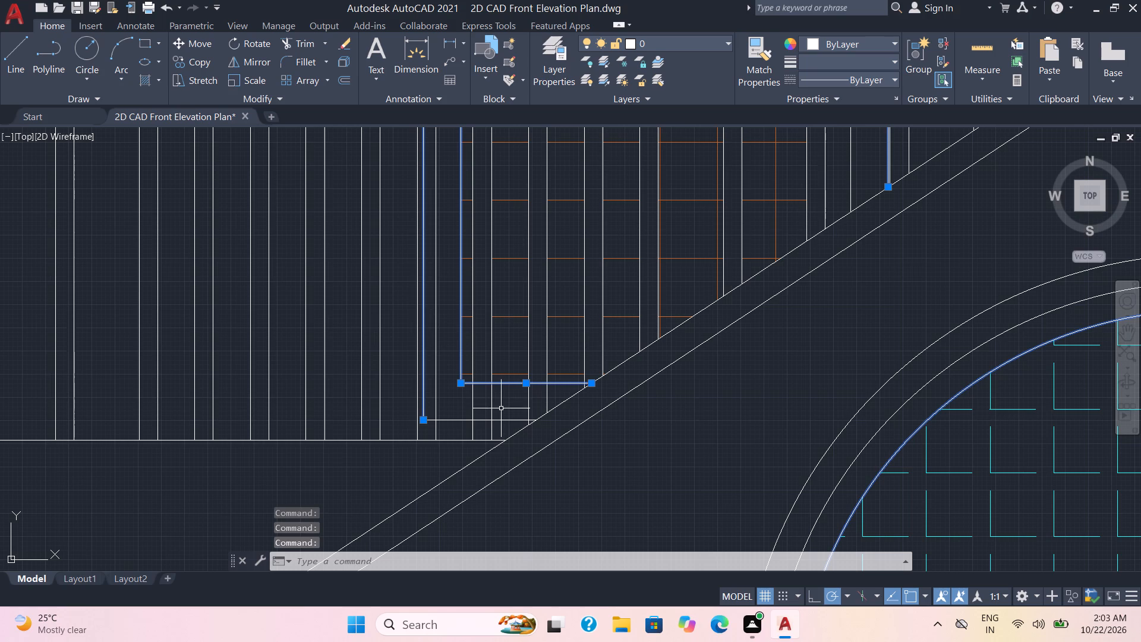
pyautogui.click(503, 421)
pyautogui.scroll(-3, 469, 369)
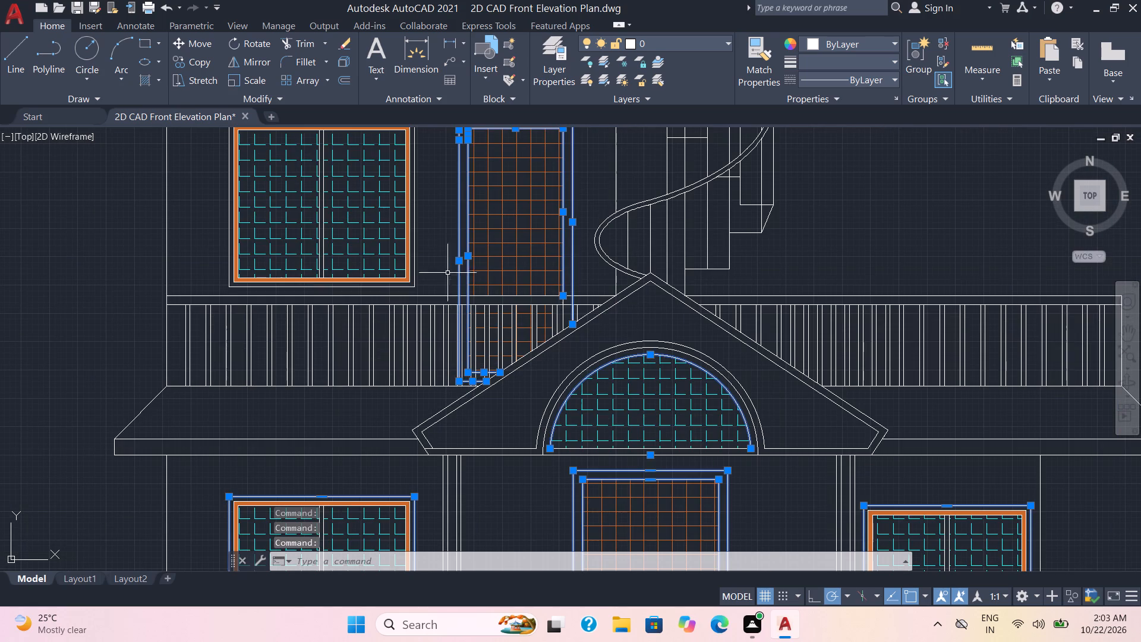
pyautogui.click(414, 272)
pyautogui.click(651, 45)
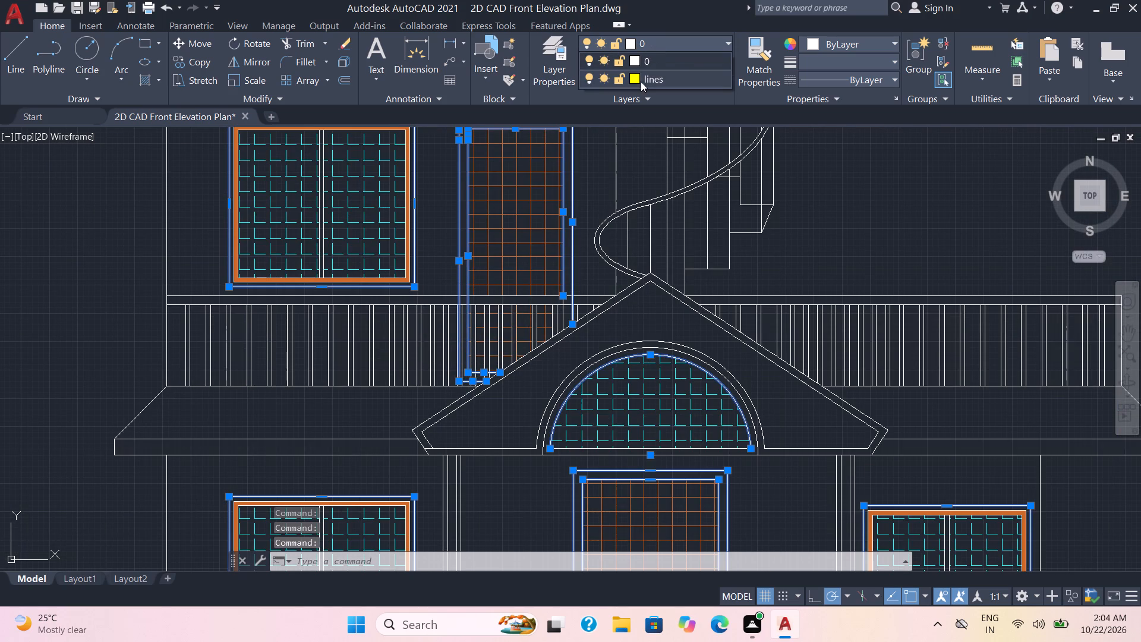
pyautogui.click(636, 80)
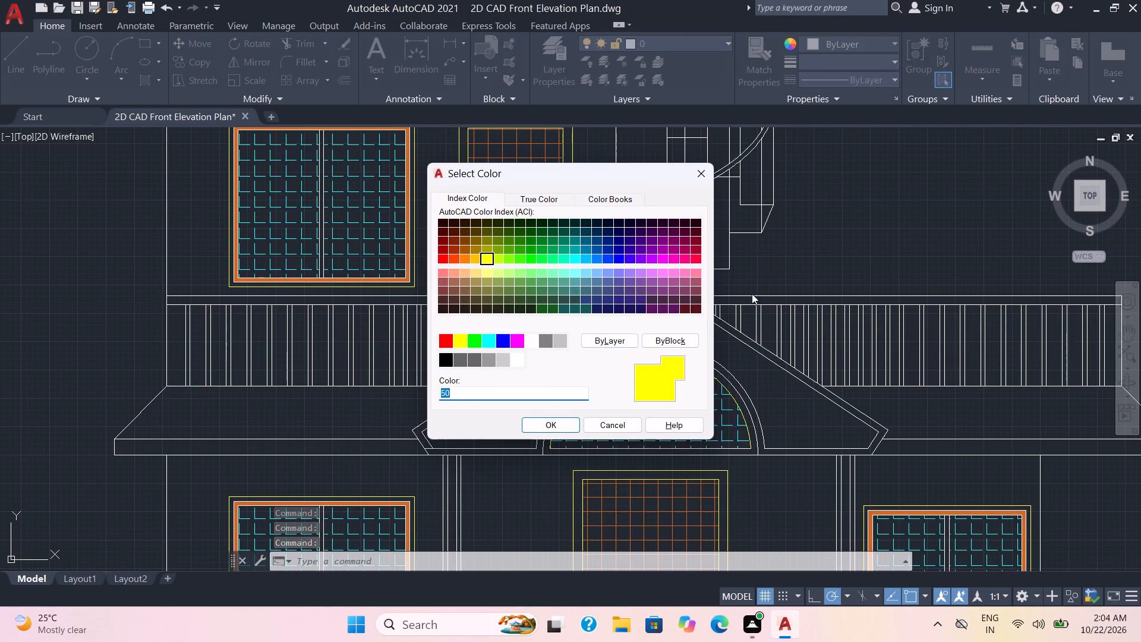
pyautogui.click(562, 430)
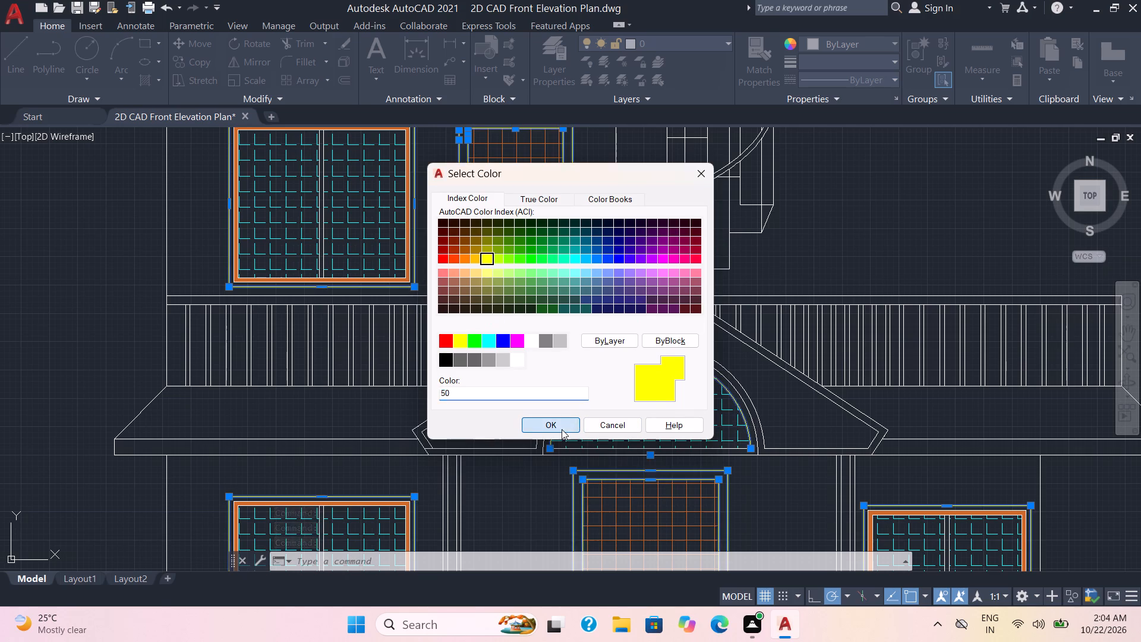
pyautogui.scroll(-1, 801, 262)
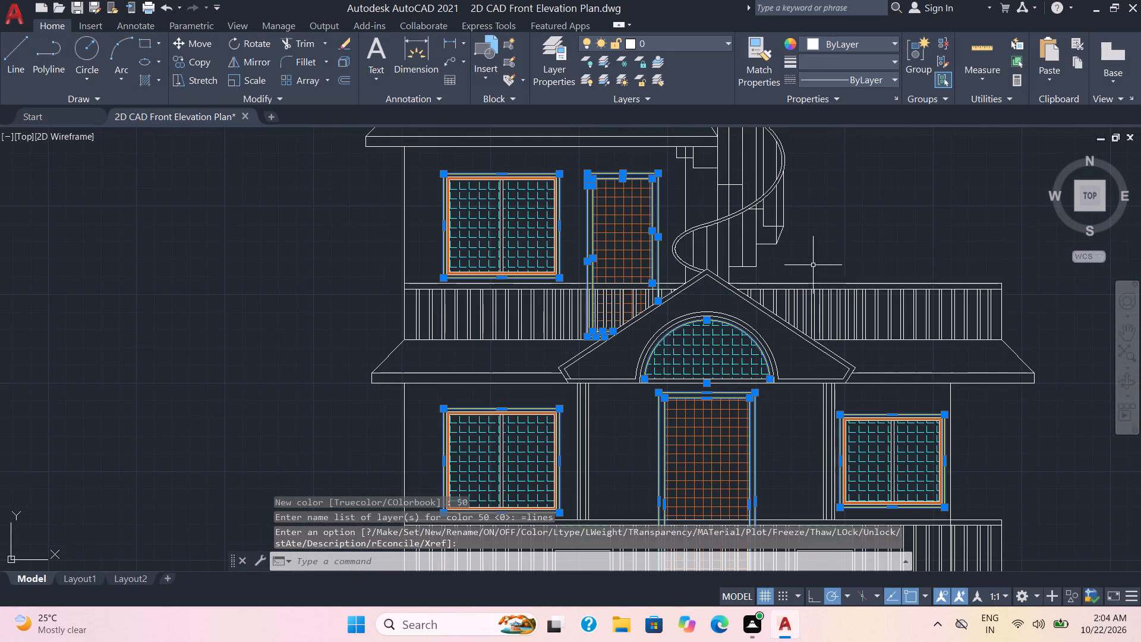
pyautogui.scroll(-1, 846, 249)
pyautogui.moveTo(846, 248); pyautogui.dragTo(672, 184, button='middle')
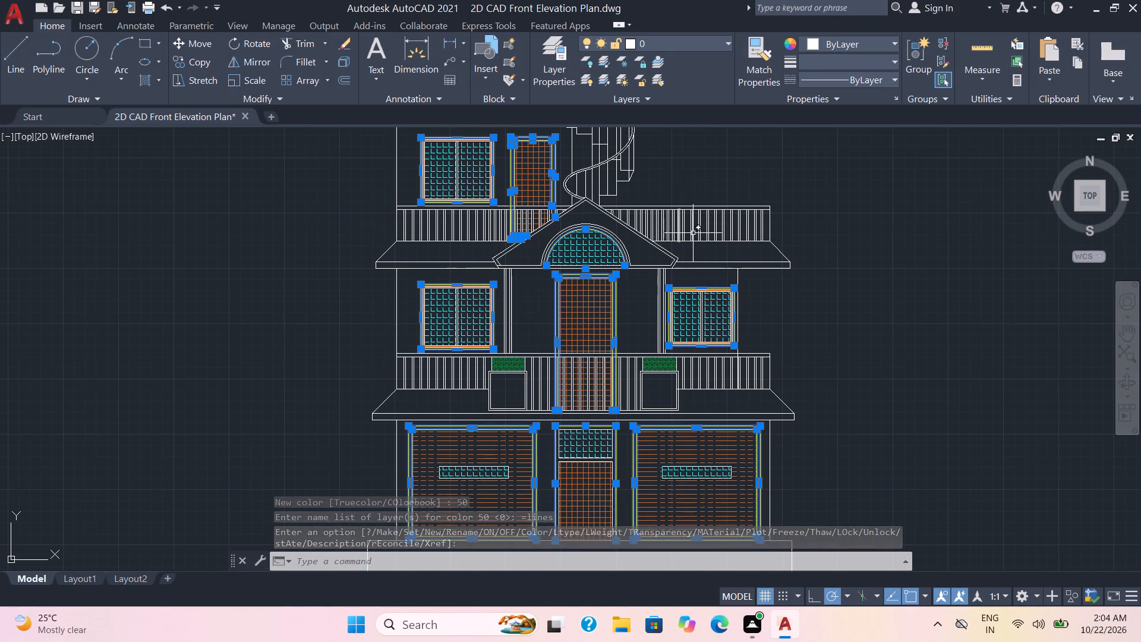
pyautogui.click(843, 325)
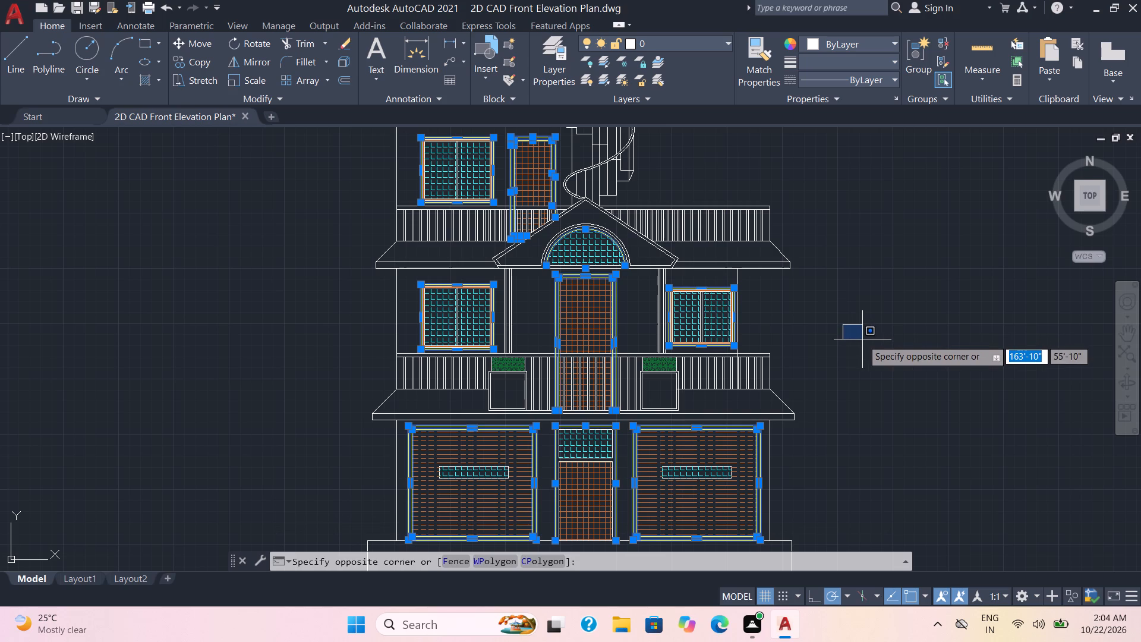
pyautogui.press('Escape')
pyautogui.press('Escape')
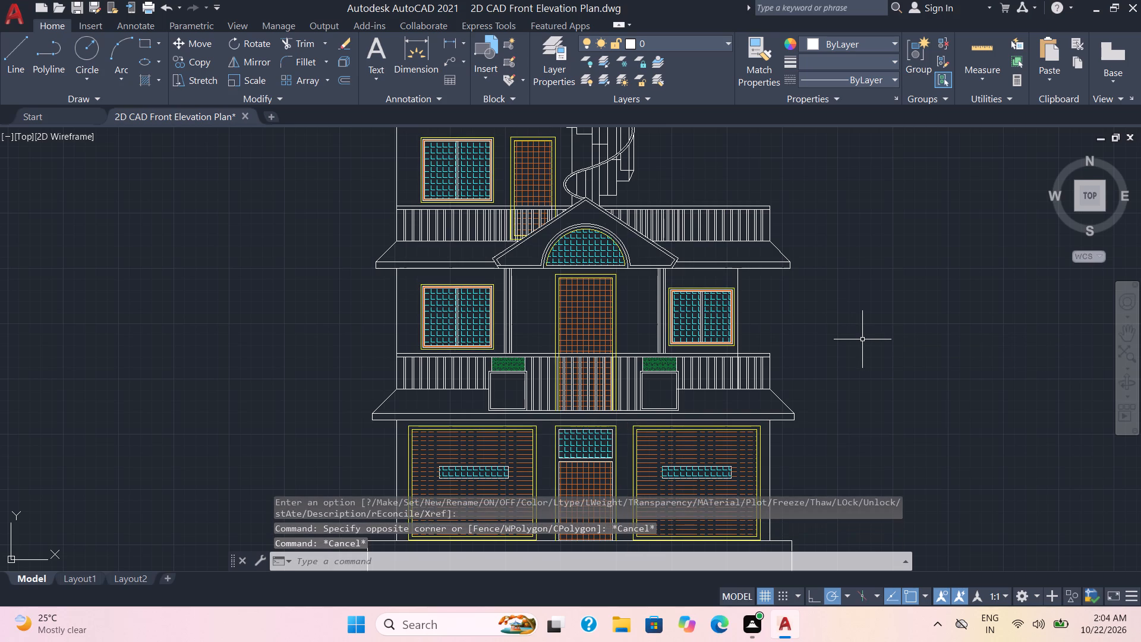
# Save the front elevation drawing.
pyautogui.hotkey('ctrl', 's')
pyautogui.scroll(-1, 862, 340)
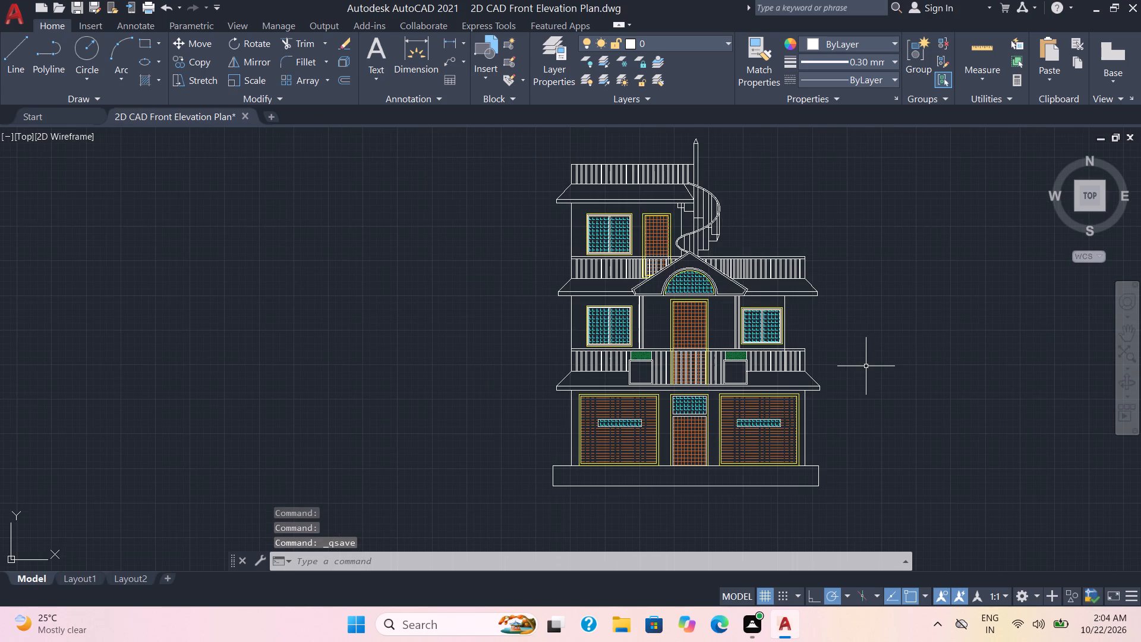
pyautogui.moveTo(864, 365); pyautogui.dragTo(680, 359, button='middle')
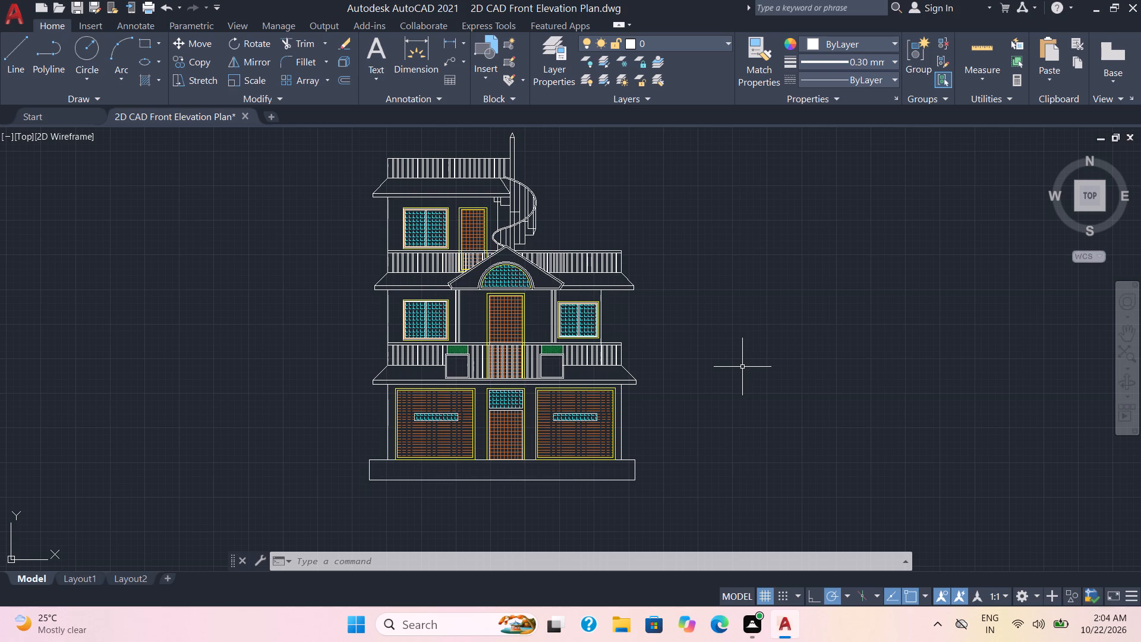
pyautogui.hotkey('ctrl', 's')
# Turn off command logging with LOGFILEOFF.
pyautogui.write('lo')
pyautogui.write('gf')
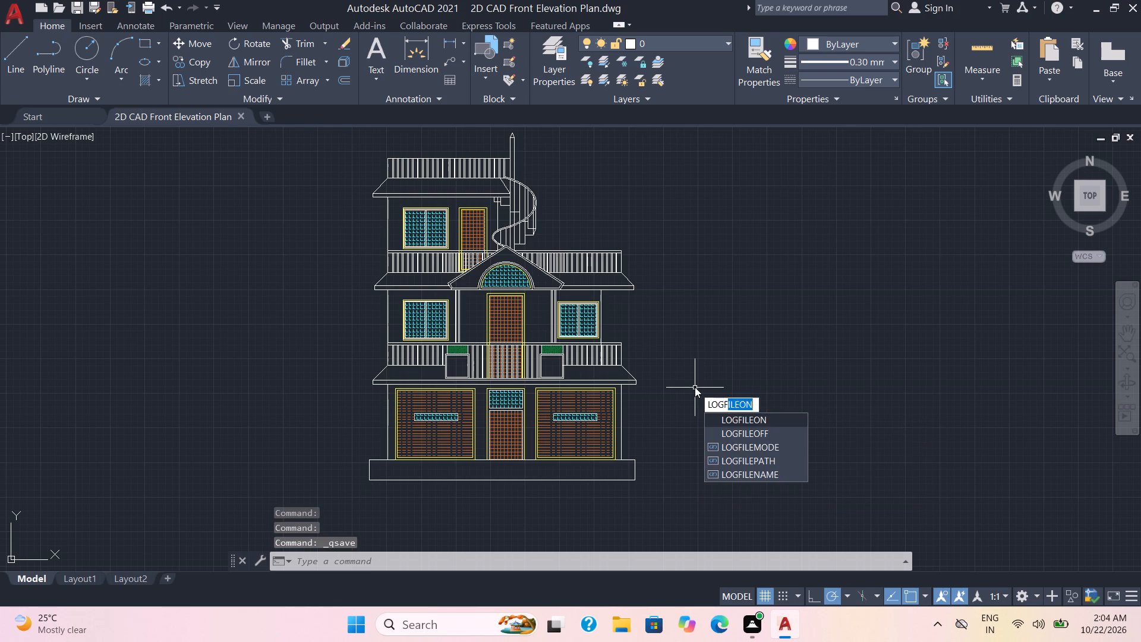
pyautogui.press('i')
pyautogui.write('leoff')
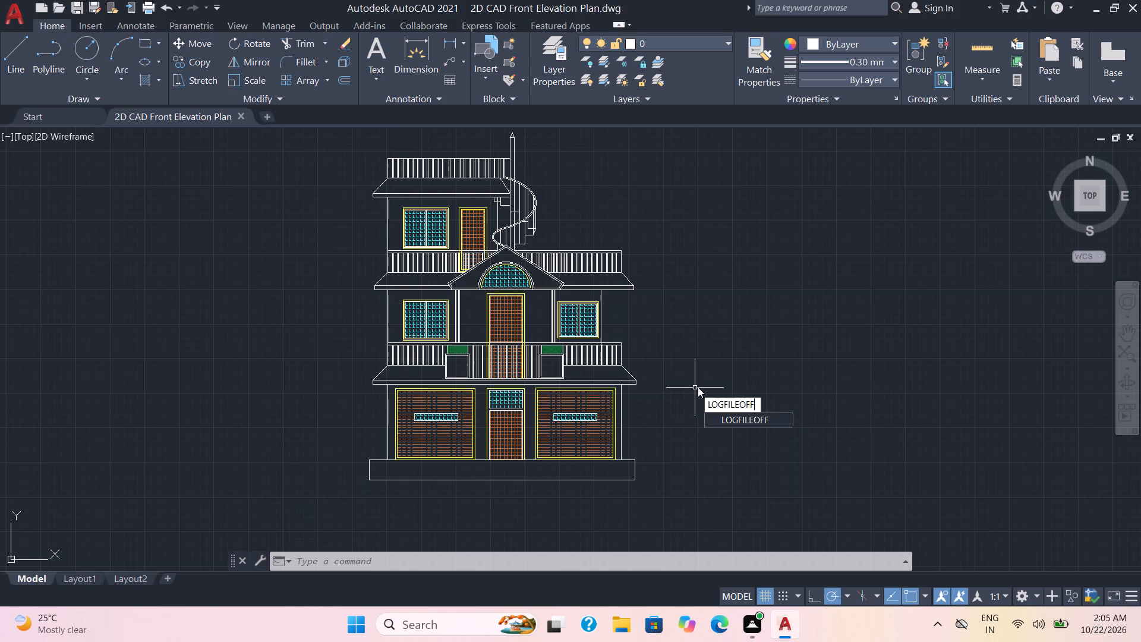
pyautogui.press('Return')
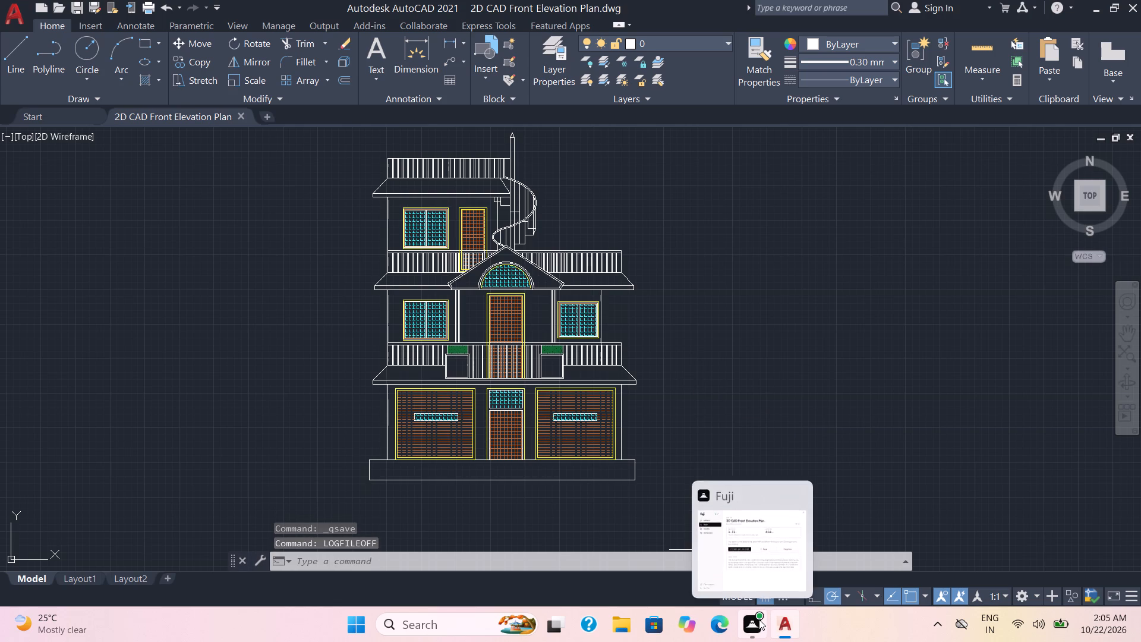
# Save the drawing again after turning off logging.
pyautogui.hotkey('ctrl', 's')
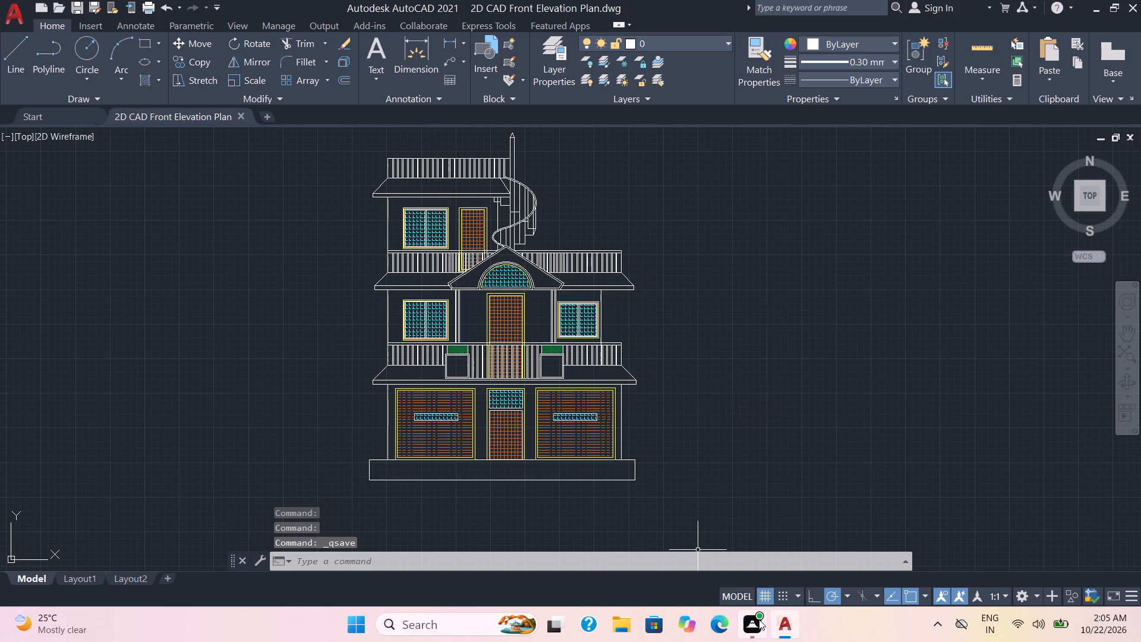